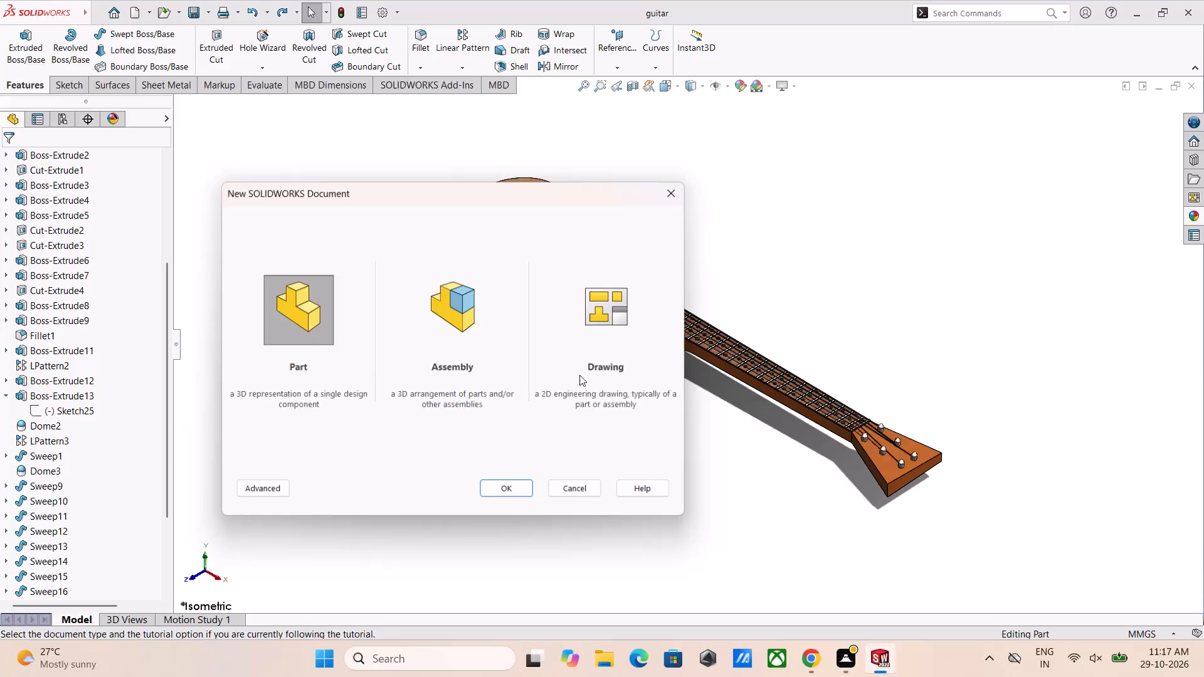
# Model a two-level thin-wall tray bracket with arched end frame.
# Create a new part document.
pyautogui.press('Return')
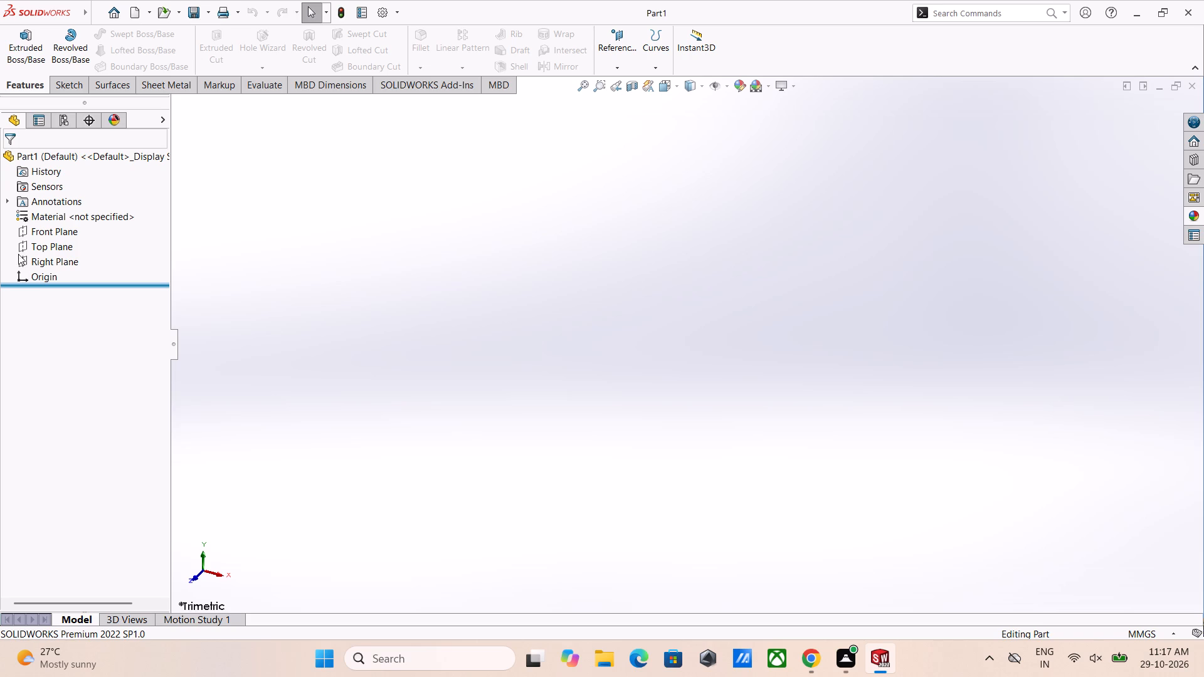
# Open a new sketch on the Top Plane.
pyautogui.click(55, 244)
pyautogui.click(66, 229)
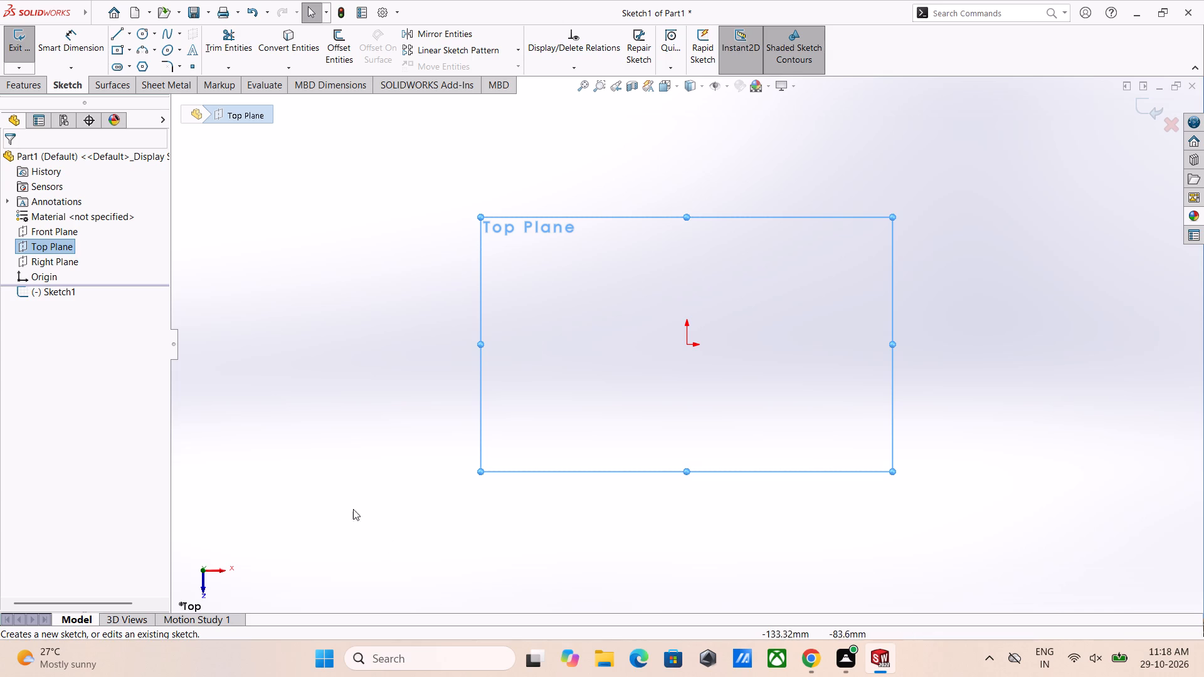
# Sketch a vertical line about 82 mm long passing through the origin.
pyautogui.click(114, 33)
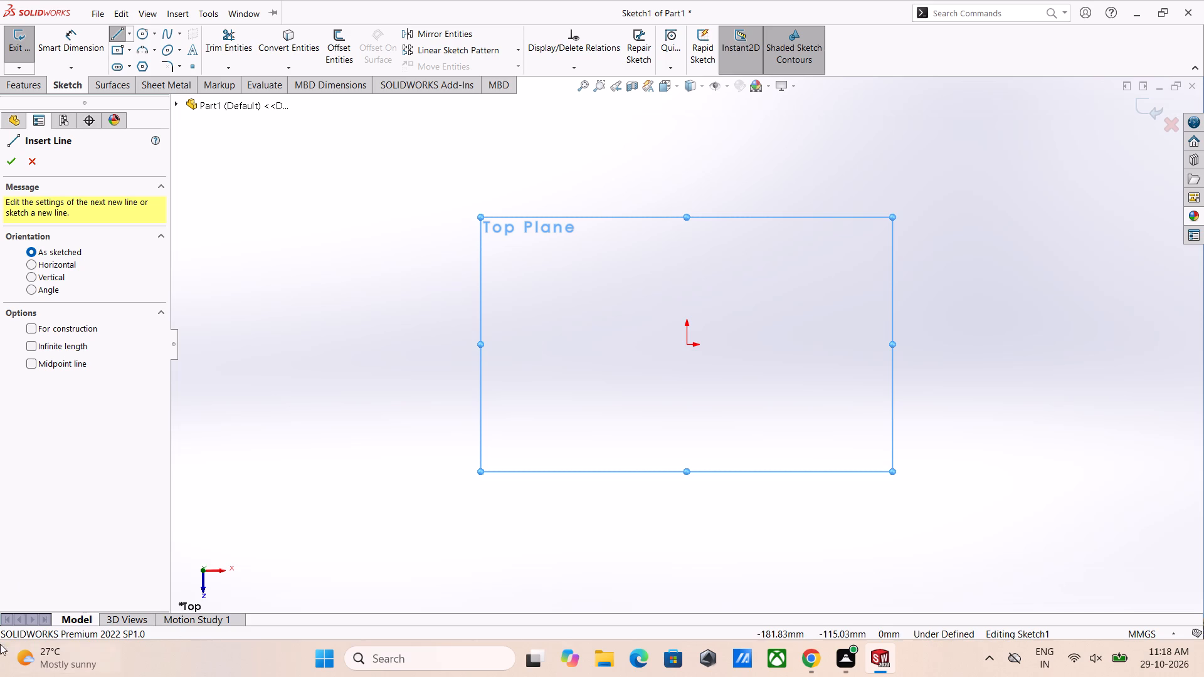
pyautogui.click(689, 446)
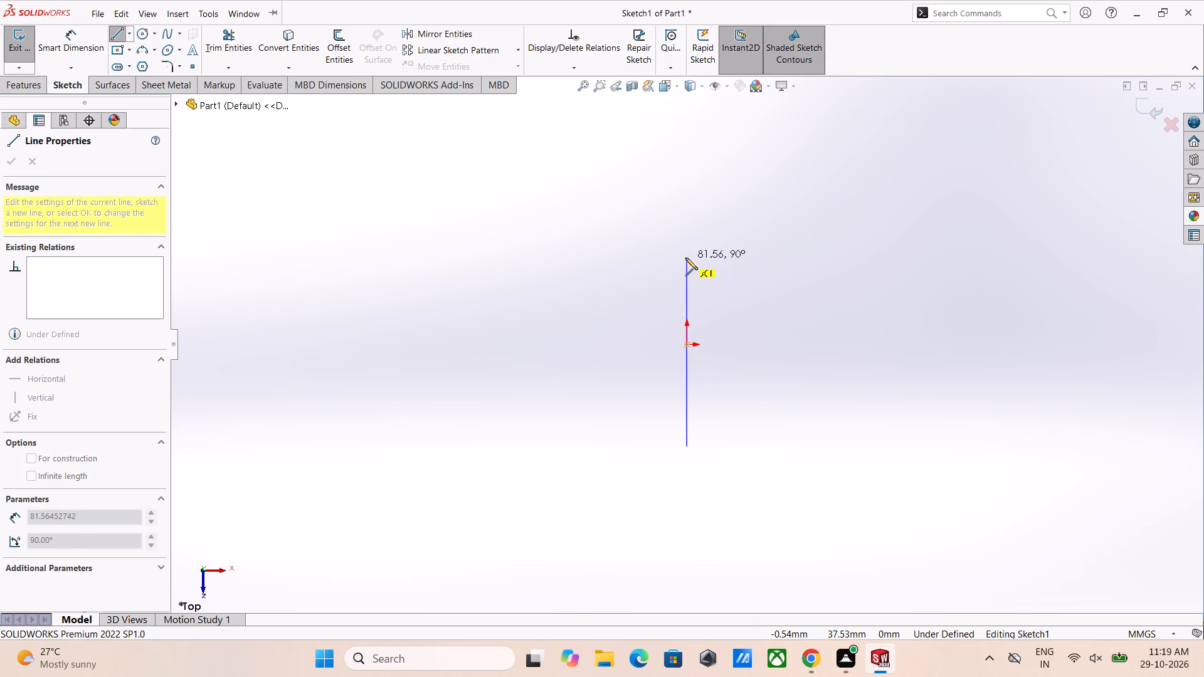
pyautogui.click(685, 258)
pyautogui.rightClick(685, 258)
pyautogui.click(766, 274)
pyautogui.moveTo(567, 309); pyautogui.dragTo(520, 322, button='right')
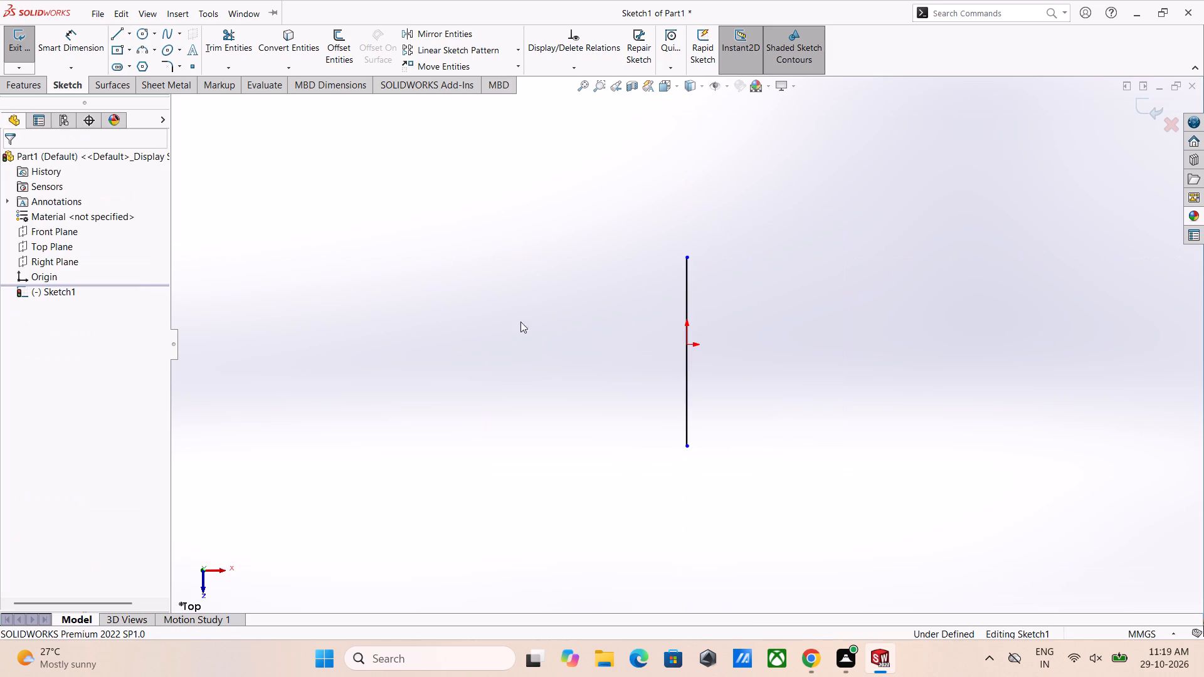
pyautogui.moveTo(520, 322); pyautogui.dragTo(459, 335, button='right')
pyautogui.click(544, 326)
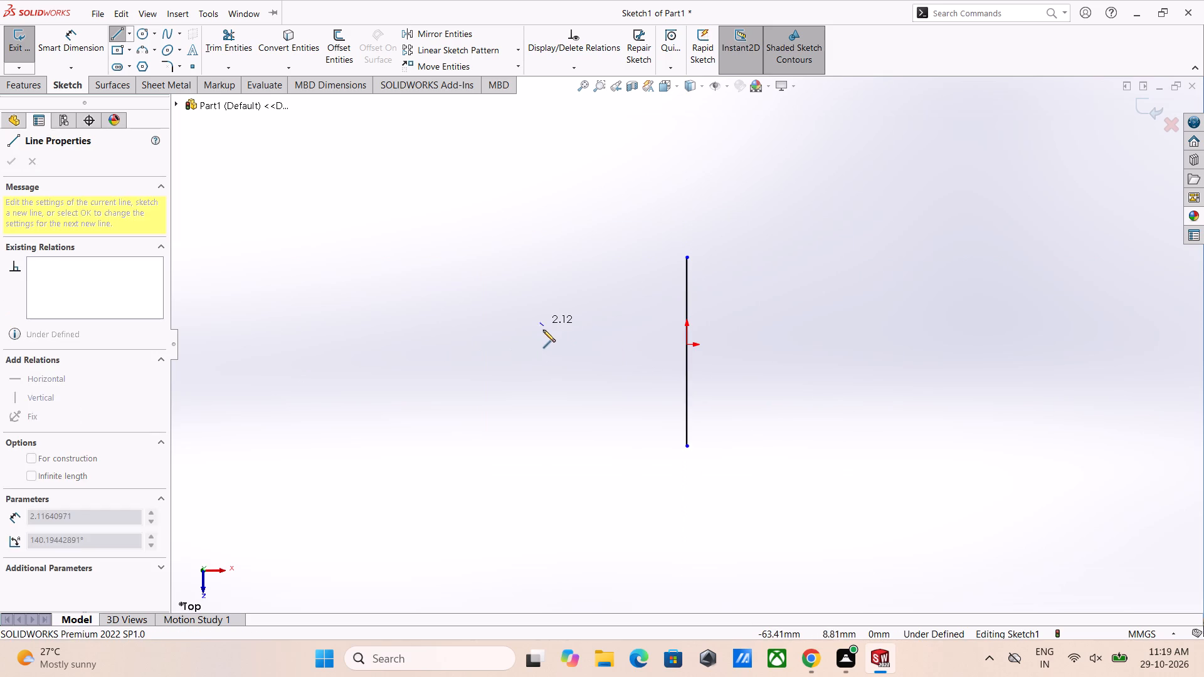
pyautogui.press('Escape')
pyautogui.press('Escape')
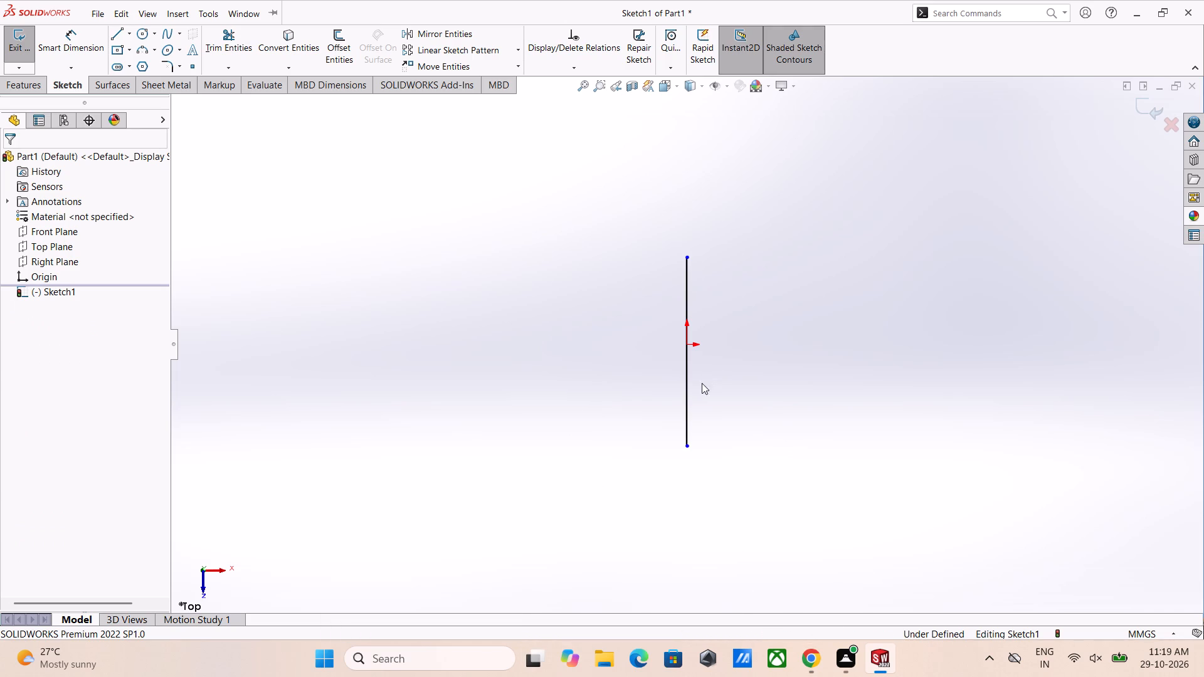
# Make the midpoint of the vertical line coincident with the origin.
pyautogui.moveTo(689, 389); pyautogui.dragTo(709, 364)
pyautogui.press('`')
pyautogui.press('Escape')
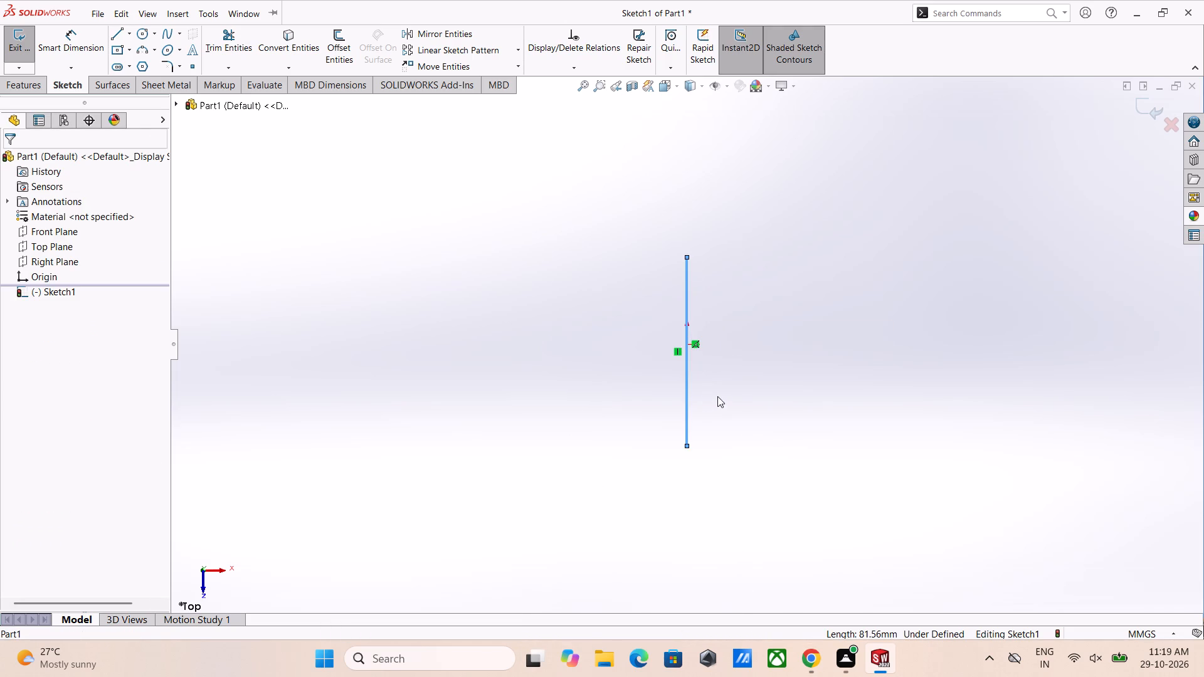
pyautogui.press('Escape')
pyautogui.scroll(-5, 709, 365)
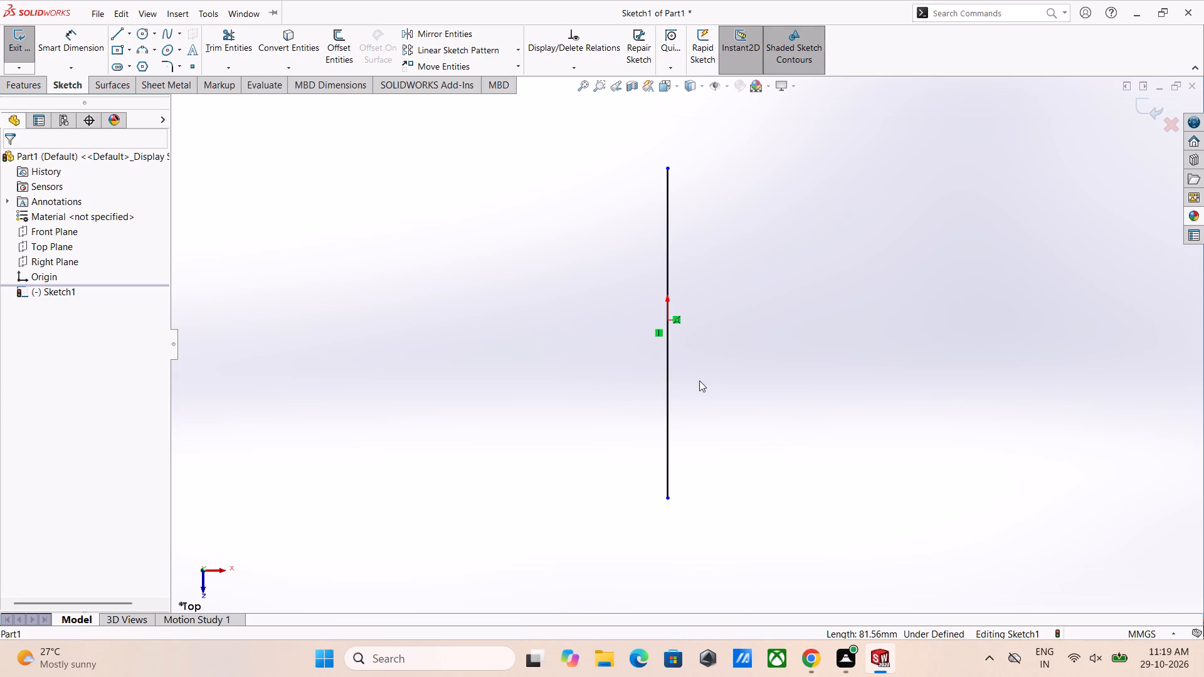
pyautogui.scroll(-6, 627, 310)
pyautogui.click(728, 333)
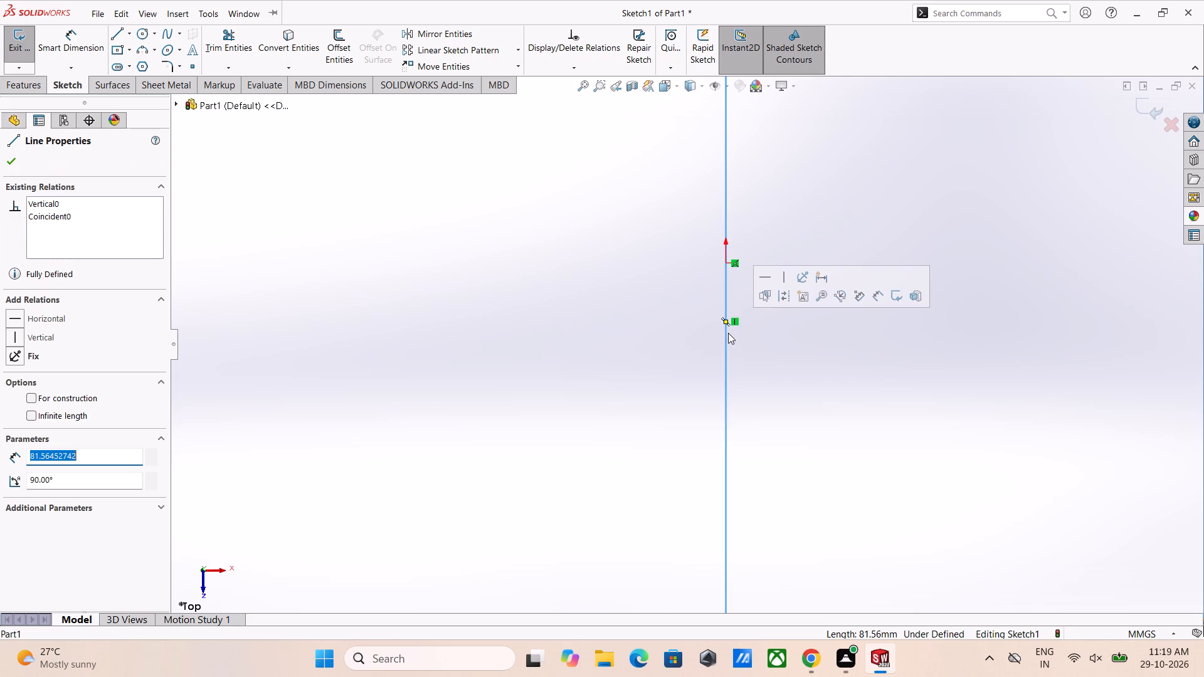
pyautogui.keyDown('ctrl'); pyautogui.click(725, 323); pyautogui.keyUp('ctrl')
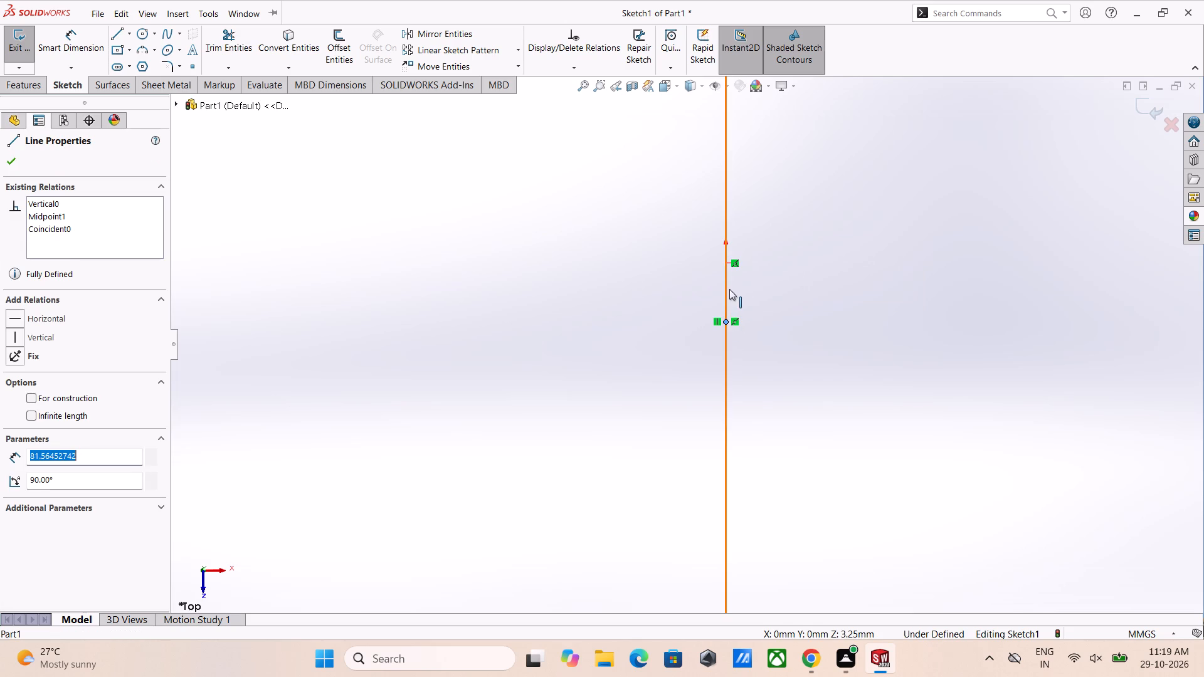
pyautogui.press('Escape')
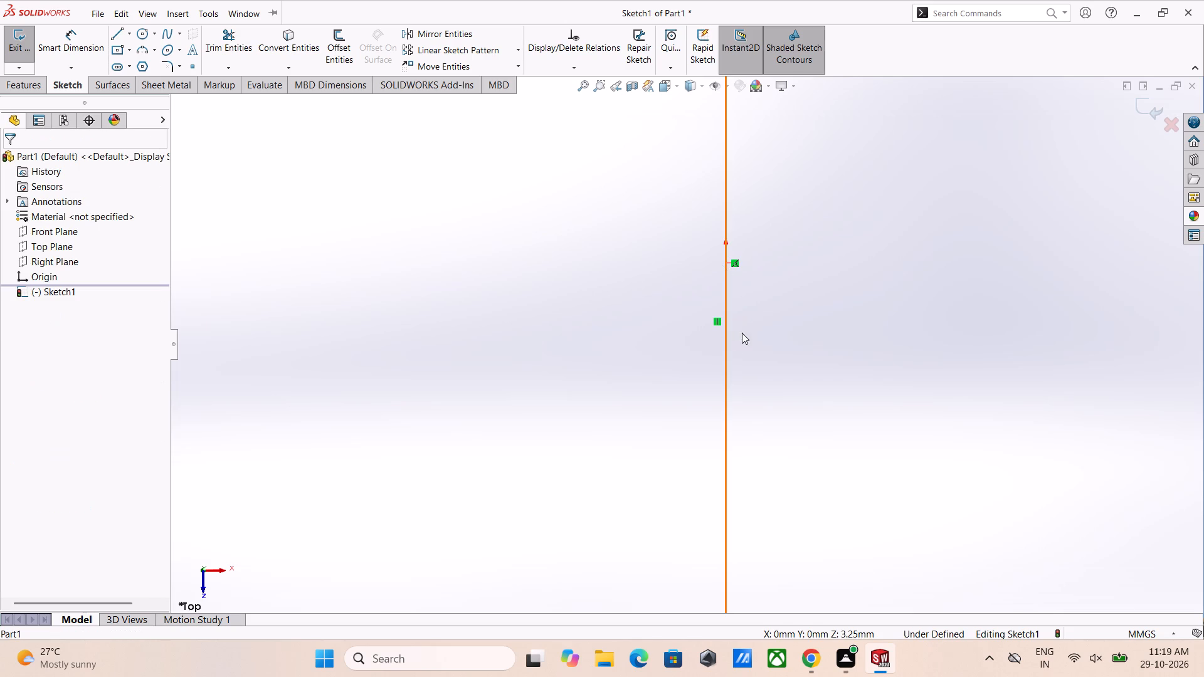
pyautogui.press('Escape')
pyautogui.press('Escape')
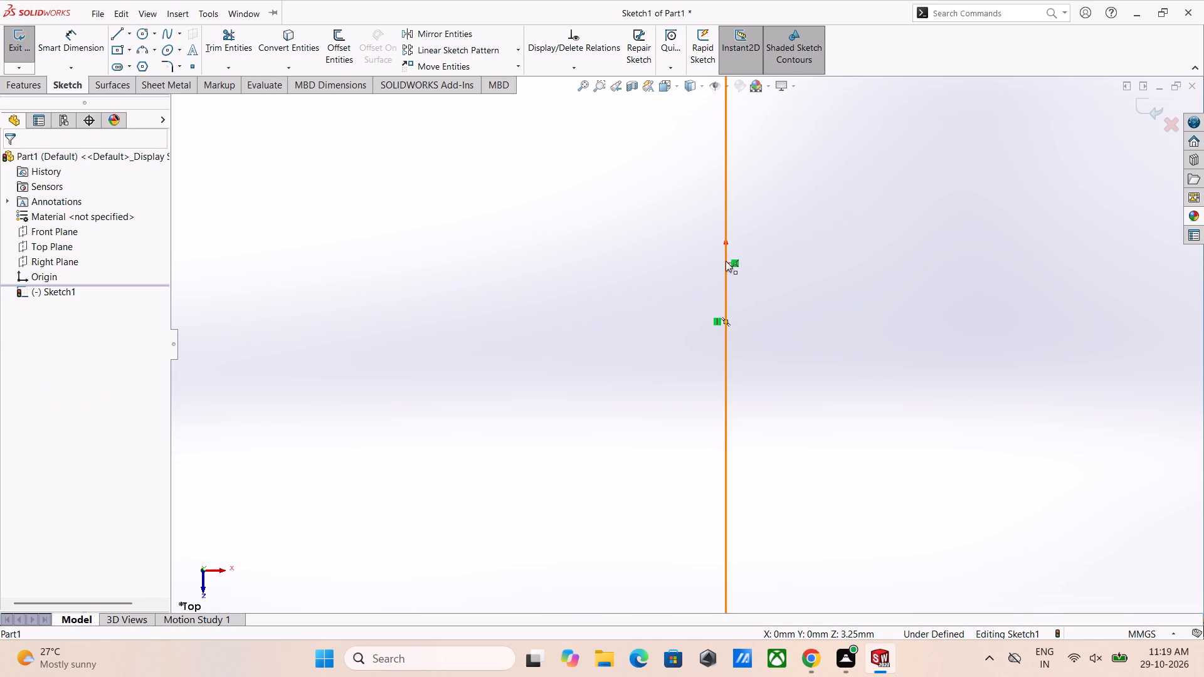
pyautogui.keyDown('ctrl'); pyautogui.click(726, 261); pyautogui.keyUp('ctrl')
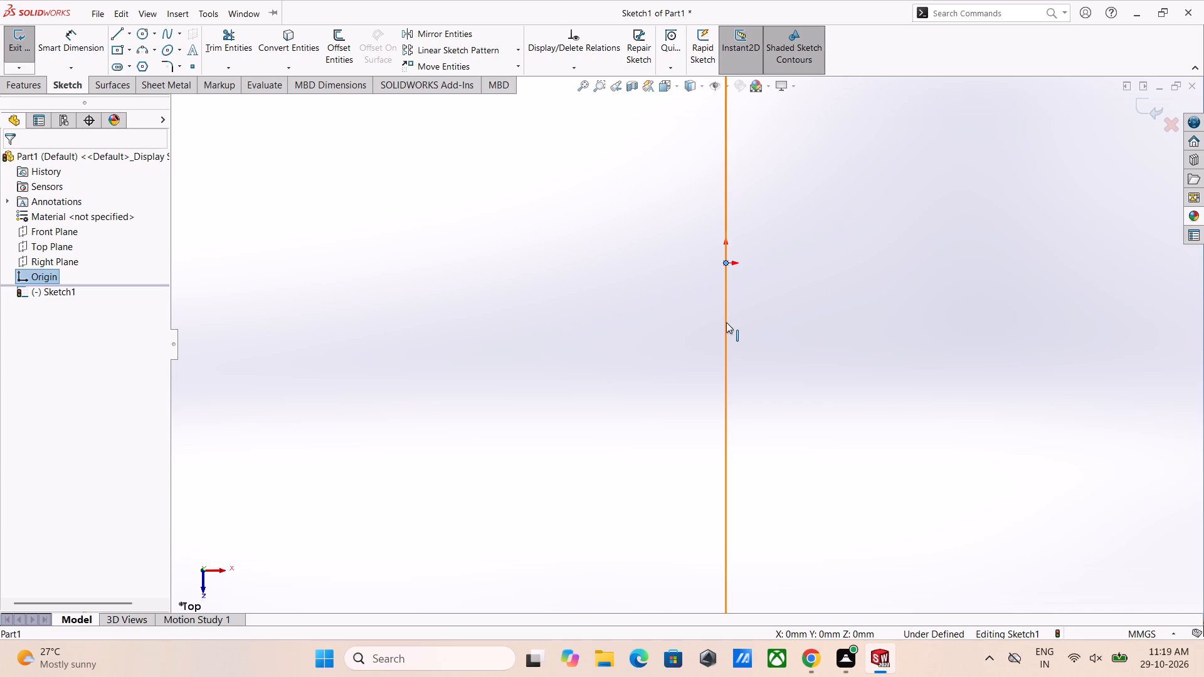
pyautogui.keyDown('ctrl'); pyautogui.click(725, 320); pyautogui.keyUp('ctrl')
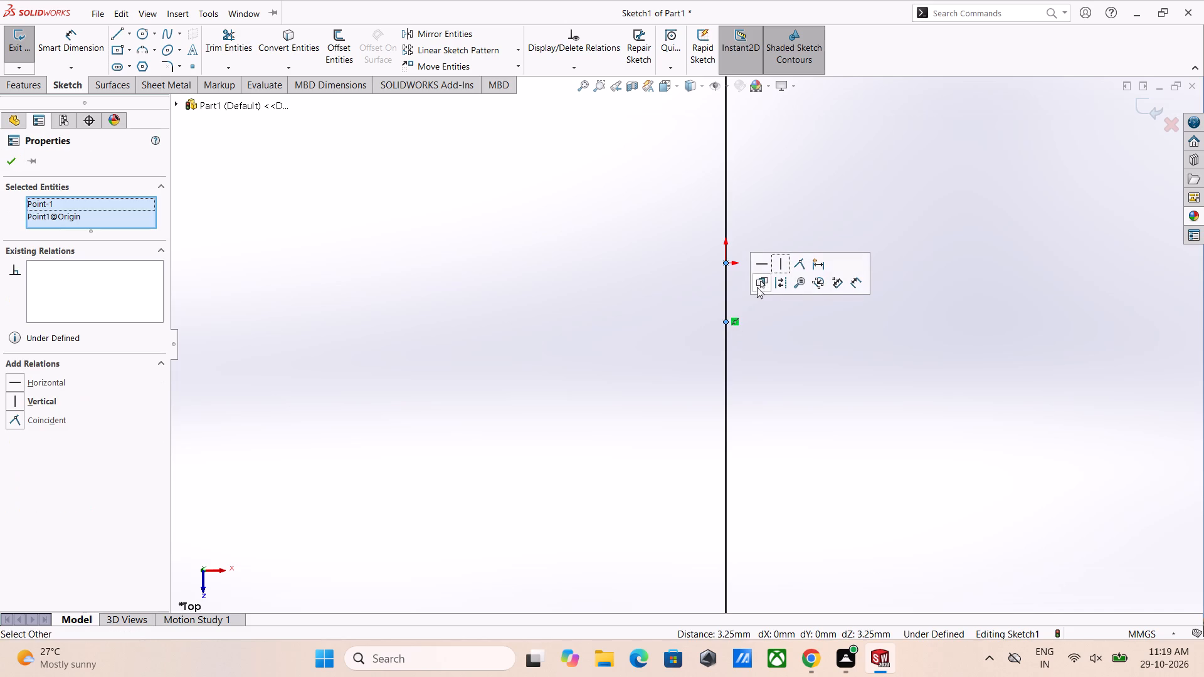
pyautogui.click(800, 263)
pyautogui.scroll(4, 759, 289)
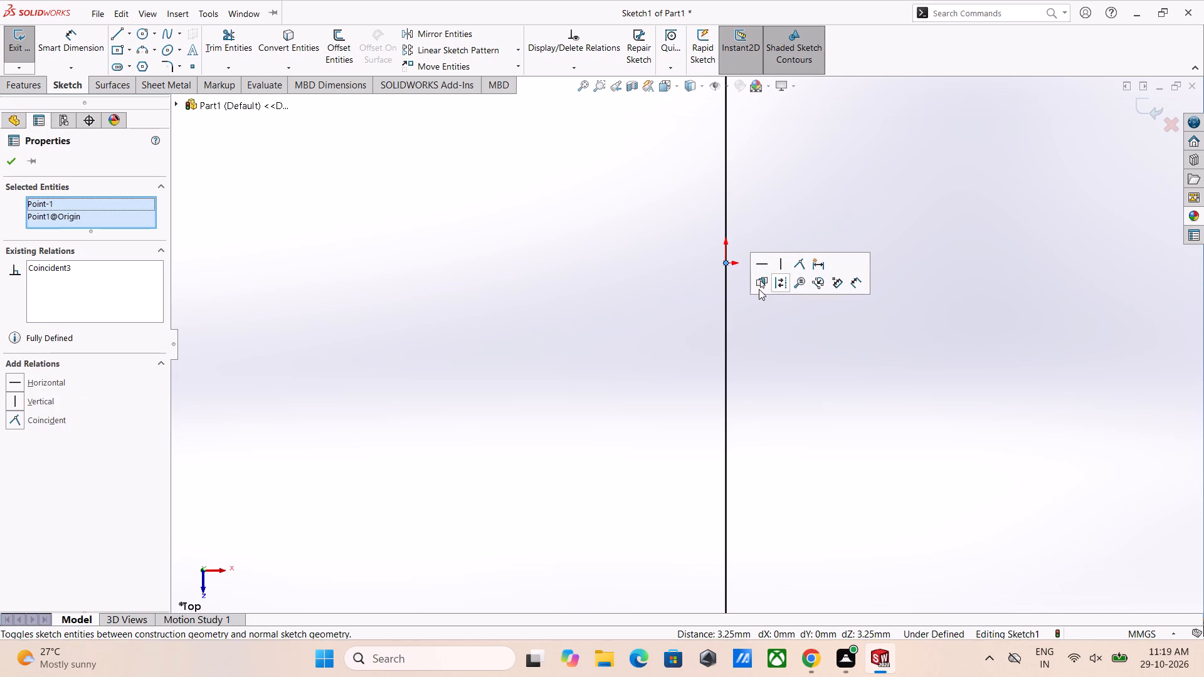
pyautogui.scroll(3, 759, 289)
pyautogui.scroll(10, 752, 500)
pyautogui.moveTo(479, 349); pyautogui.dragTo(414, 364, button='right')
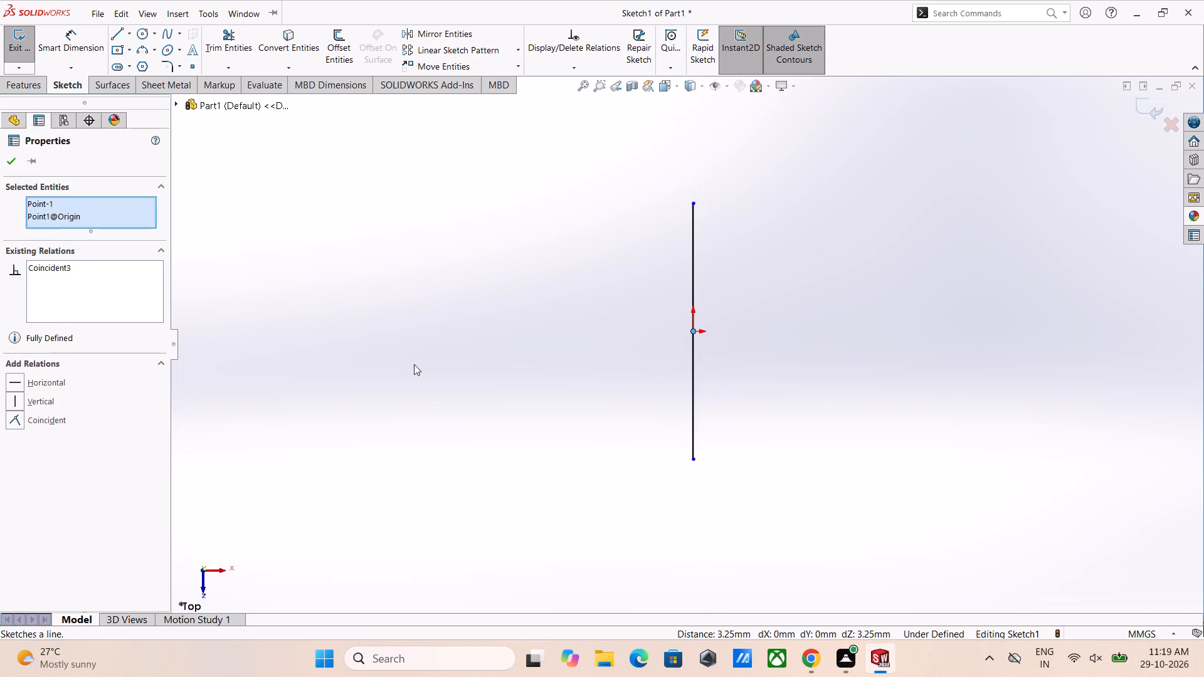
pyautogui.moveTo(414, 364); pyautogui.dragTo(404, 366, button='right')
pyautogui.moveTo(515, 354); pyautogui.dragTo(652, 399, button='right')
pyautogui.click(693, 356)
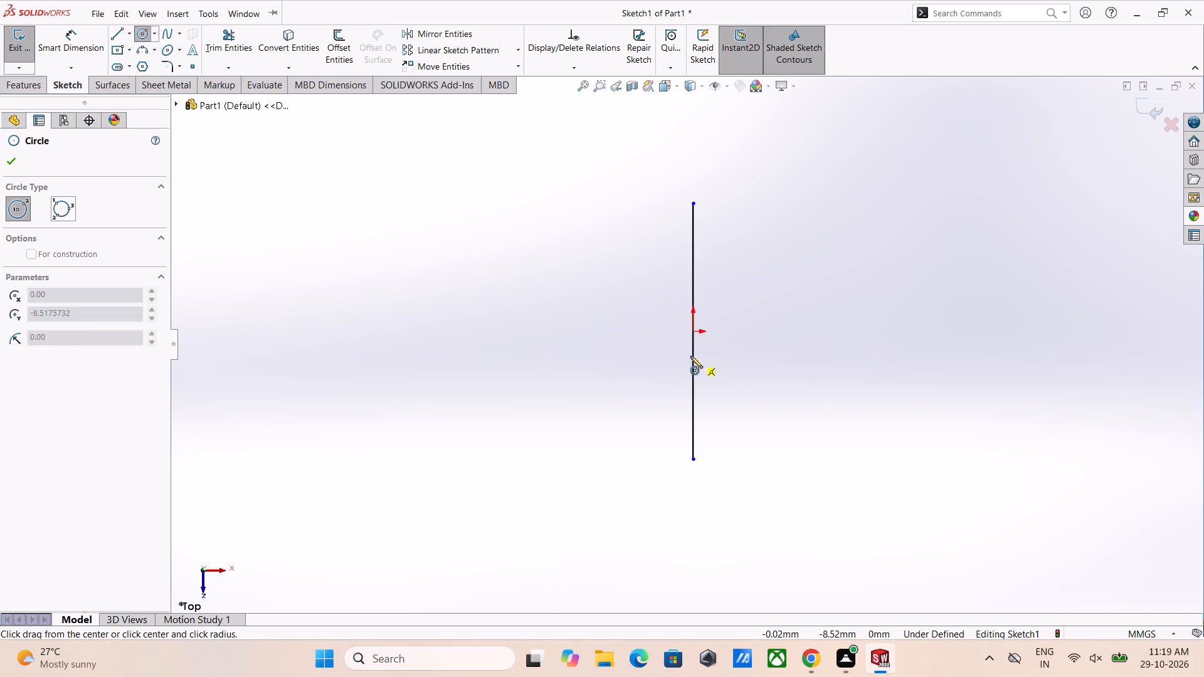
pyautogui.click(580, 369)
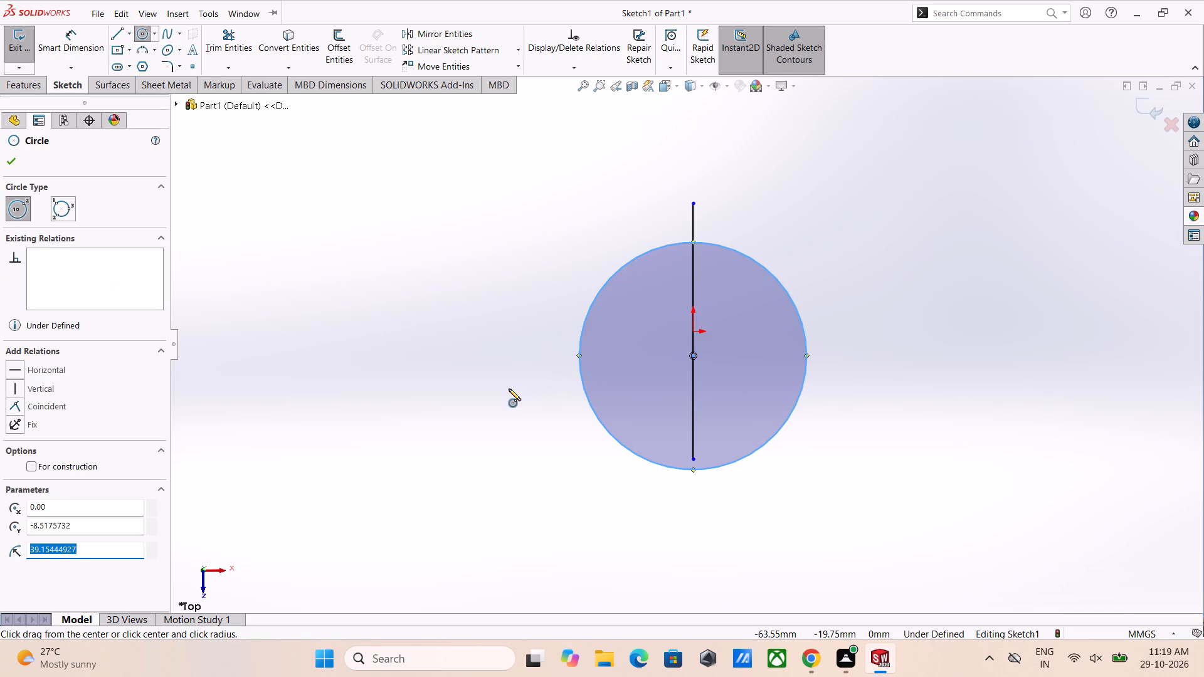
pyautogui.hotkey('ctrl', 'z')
# Dimension the vertical line's length as 56 mm.
pyautogui.moveTo(475, 416); pyautogui.dragTo(479, 256, button='right')
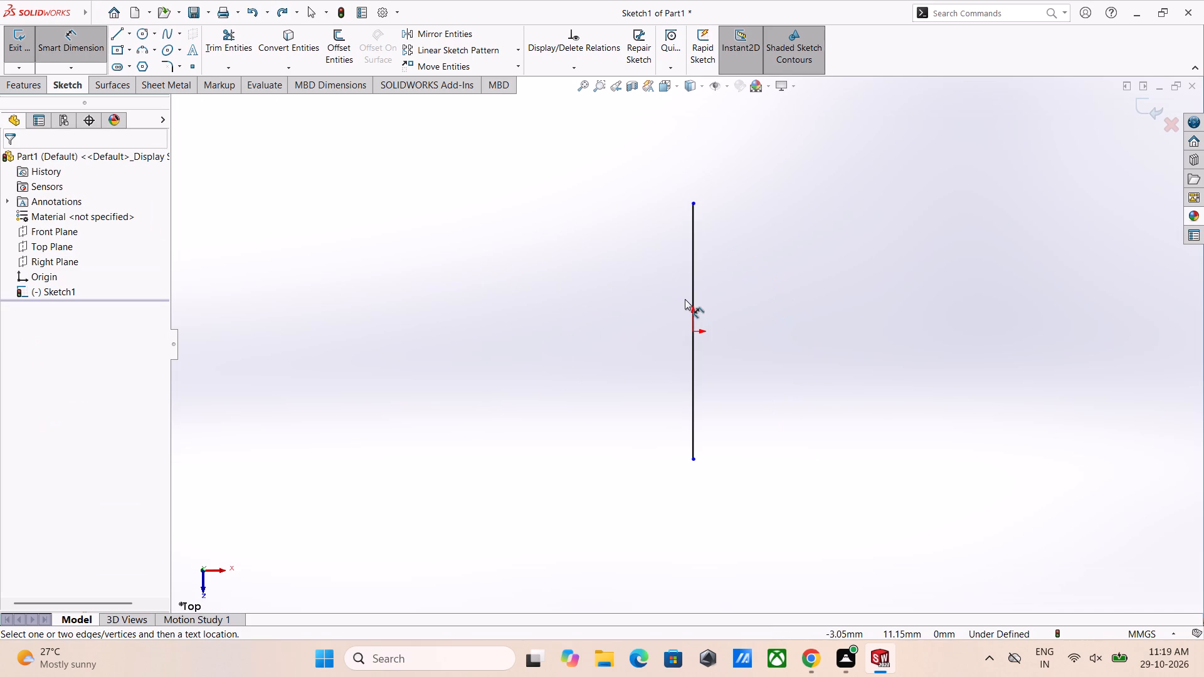
pyautogui.click(692, 291)
pyautogui.click(632, 306)
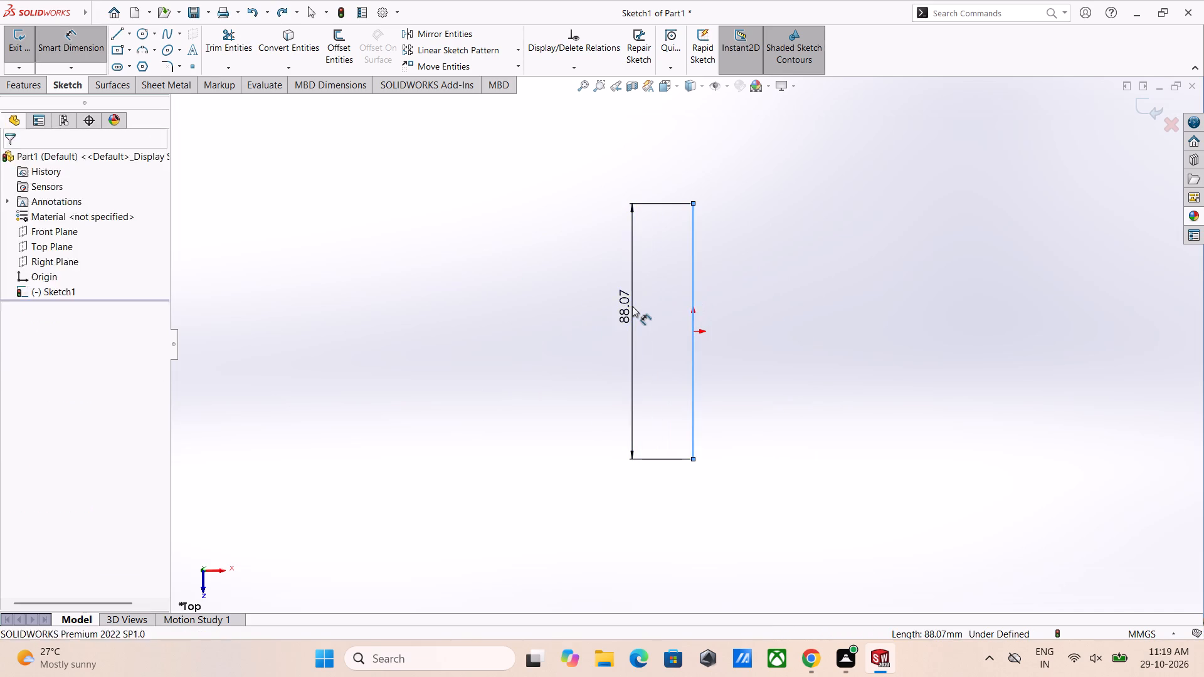
pyautogui.write('56')
pyautogui.press('Return')
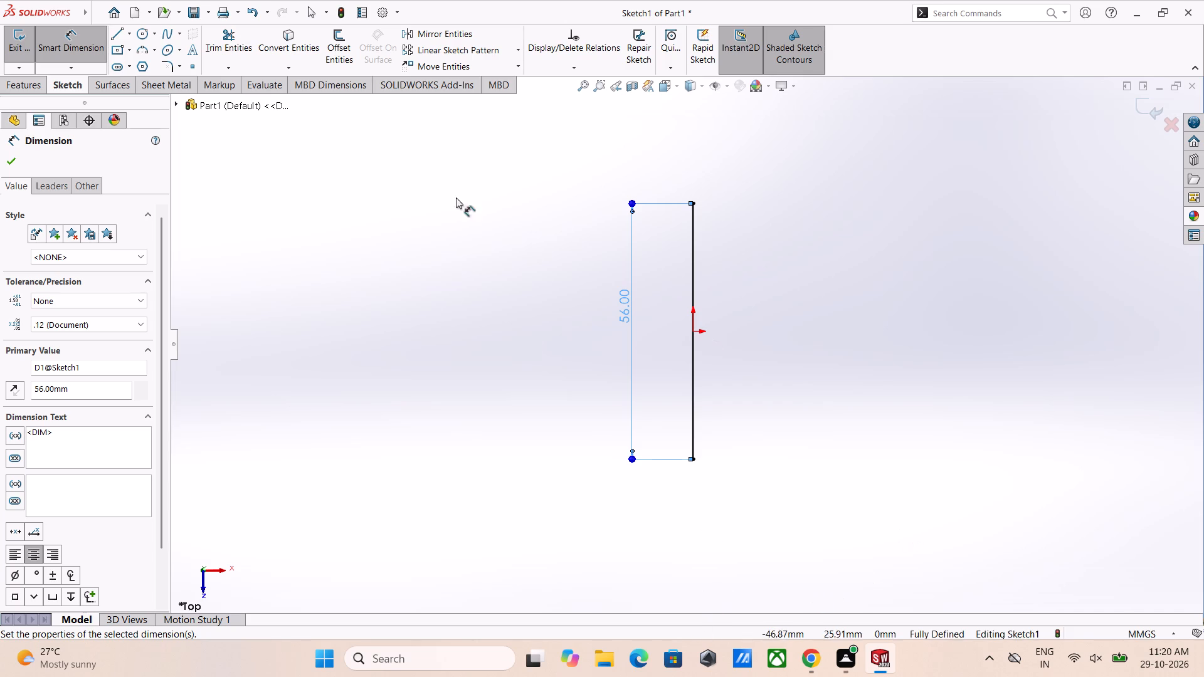
# Sketch a second line about 90 mm long to the right of the first and give it a vertical relation.
pyautogui.click(119, 32)
pyautogui.scroll(5, 1188, 340)
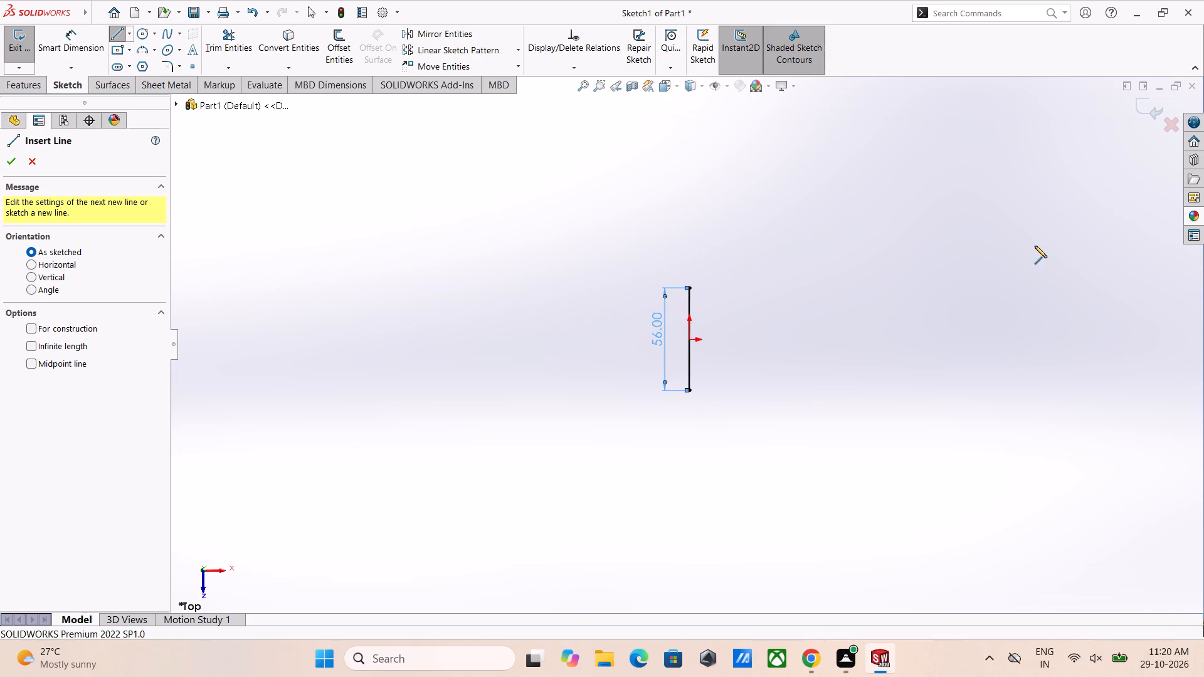
pyautogui.click(978, 255)
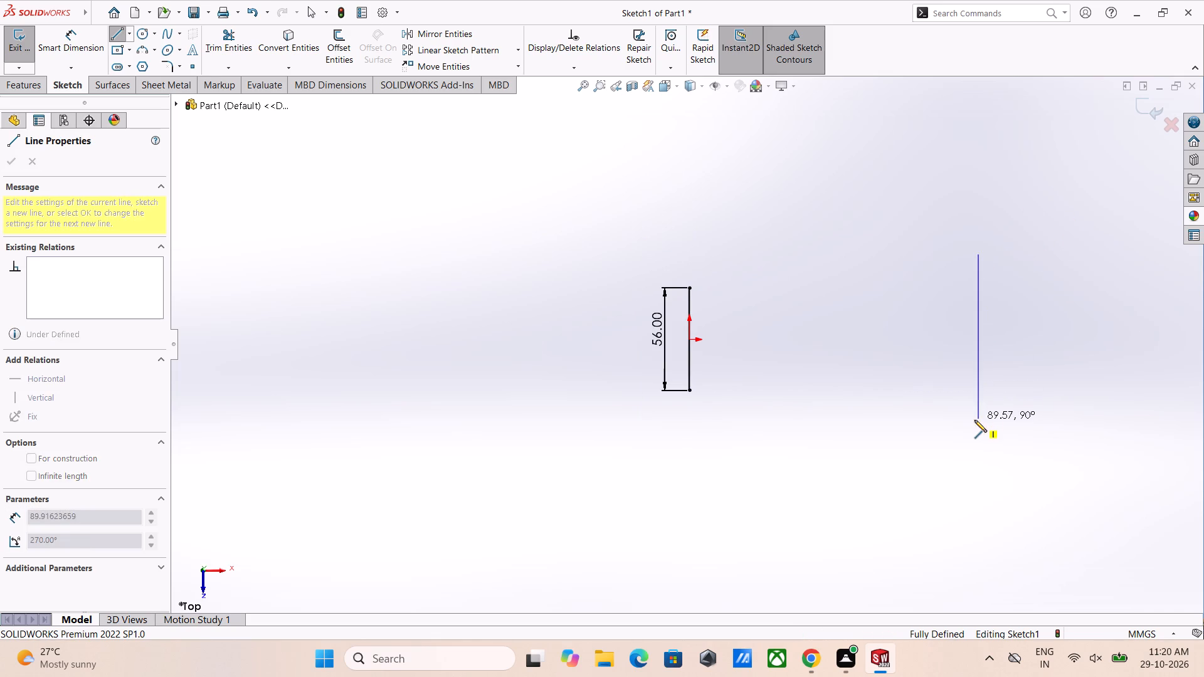
pyautogui.click(974, 420)
pyautogui.rightClick(1005, 471)
pyautogui.click(1016, 483)
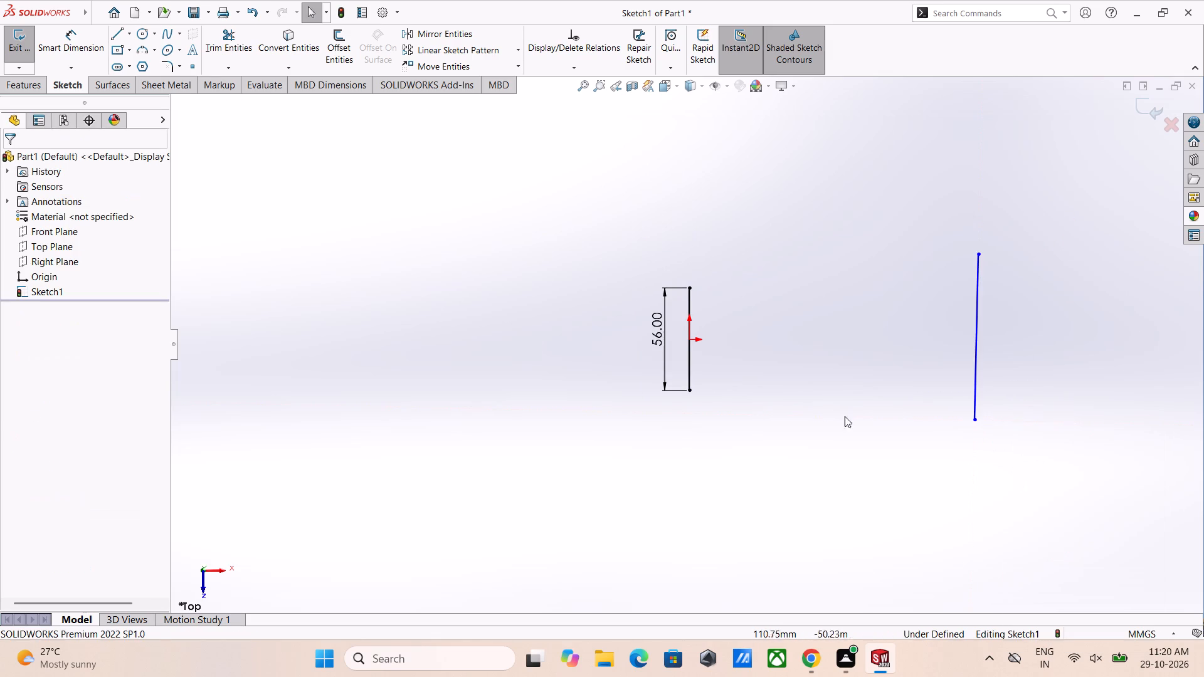
pyautogui.press('Escape')
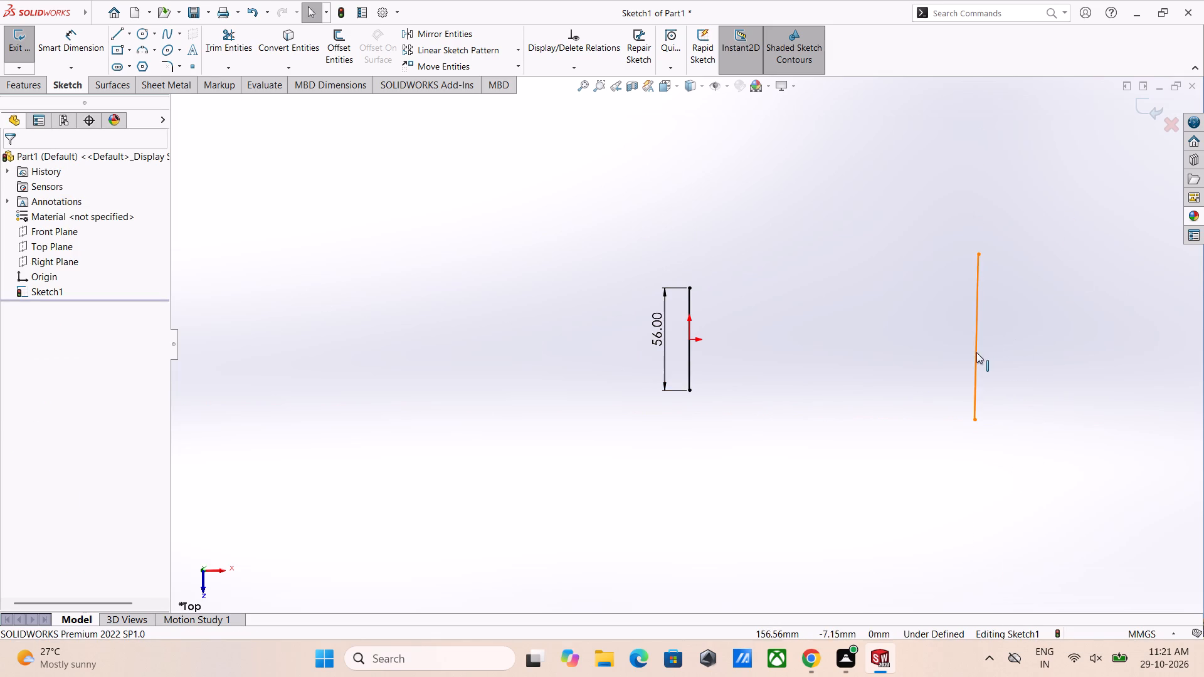
pyautogui.click(976, 352)
pyautogui.click(1030, 299)
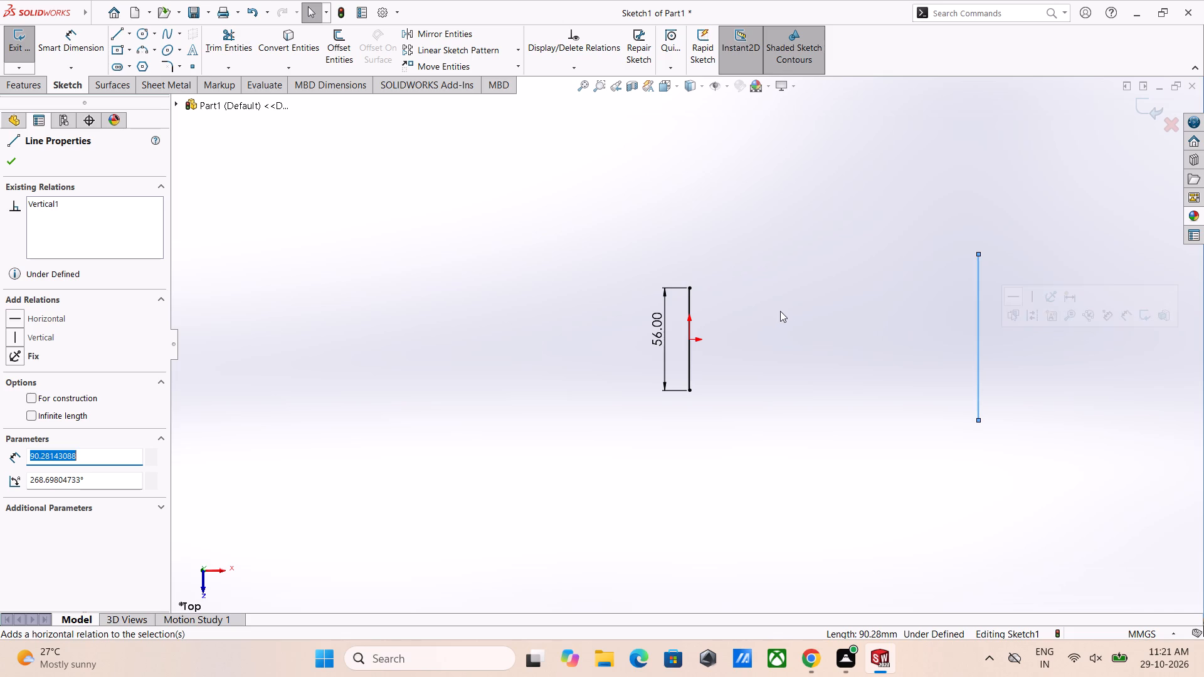
pyautogui.rightClick(777, 305)
pyautogui.click(777, 305)
pyautogui.click(750, 290)
# Sketch a horizontal line about 275 mm long through the origin, crossing both vertical lines, and convert it to construction geometry.
pyautogui.moveTo(826, 338); pyautogui.dragTo(766, 337, button='right')
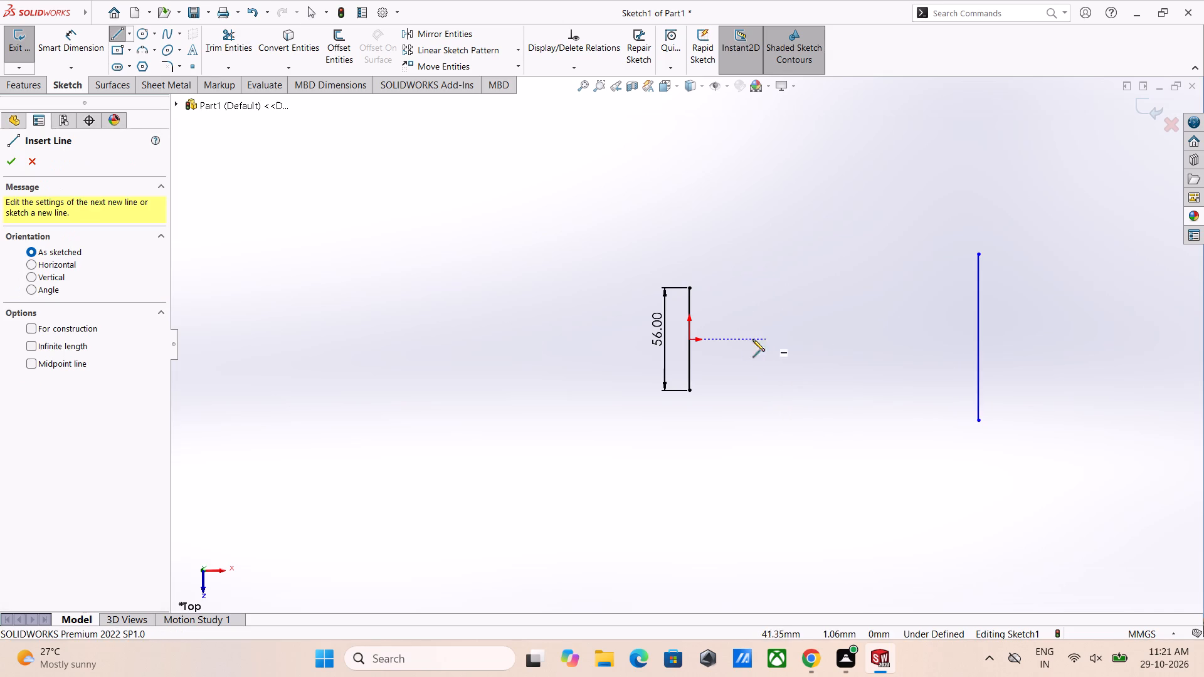
pyautogui.click(589, 338)
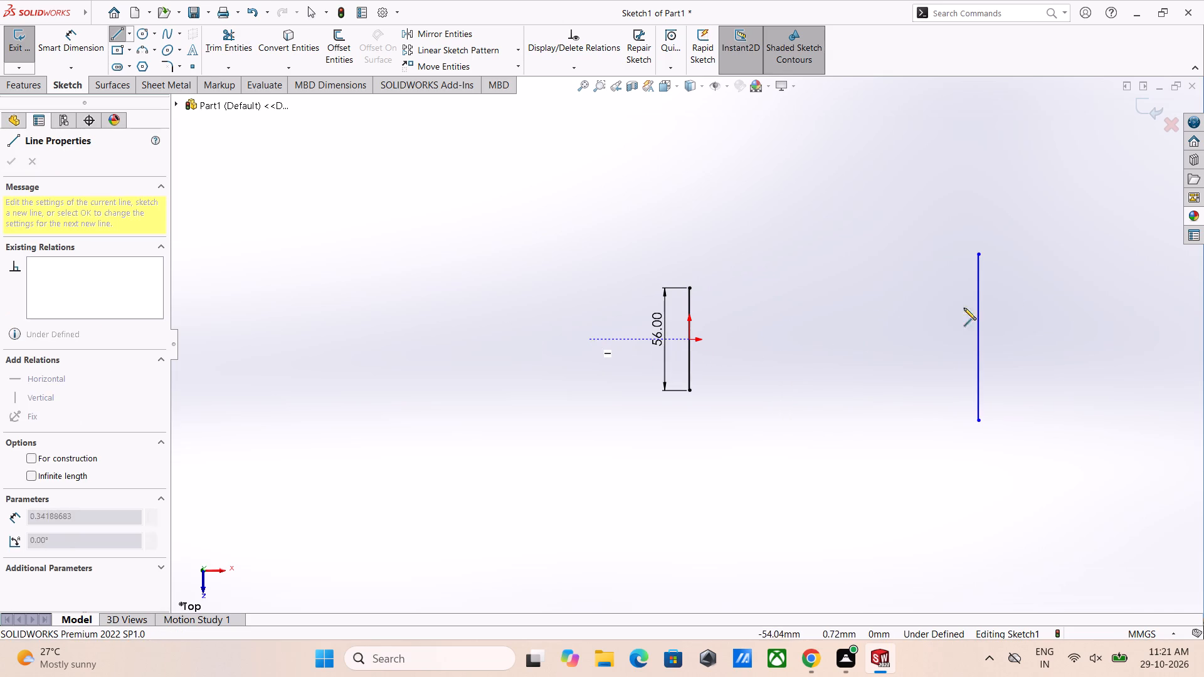
pyautogui.click(1094, 337)
pyautogui.rightClick(1094, 337)
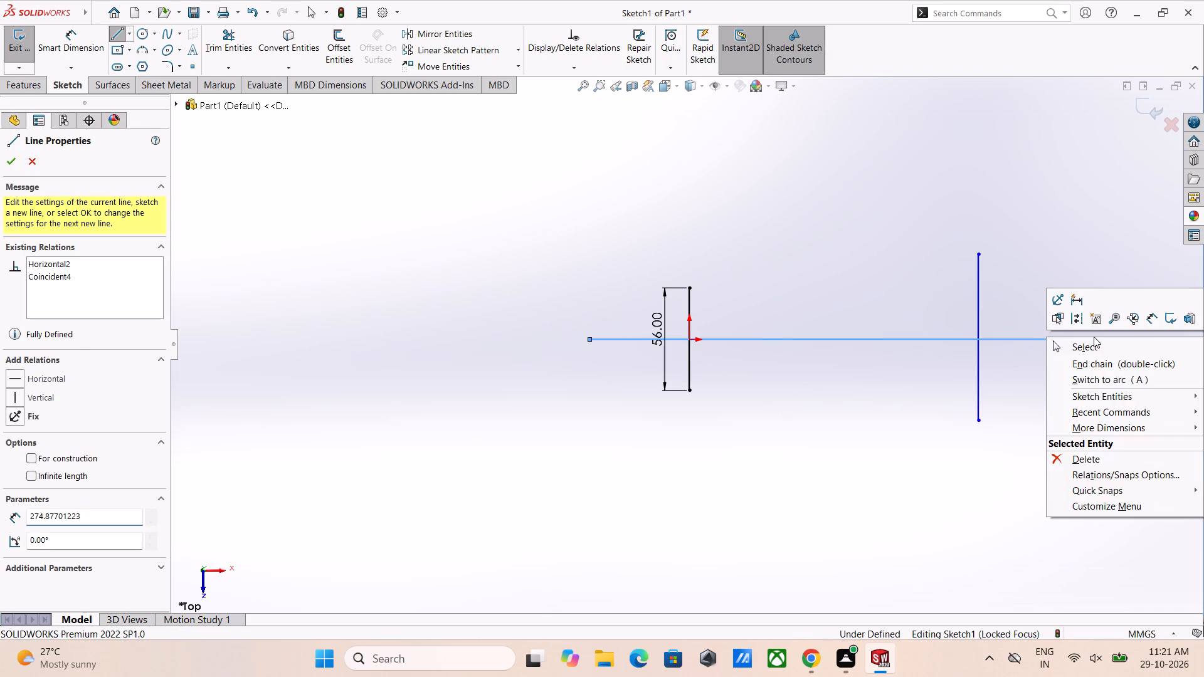
pyautogui.click(1105, 345)
pyautogui.click(991, 338)
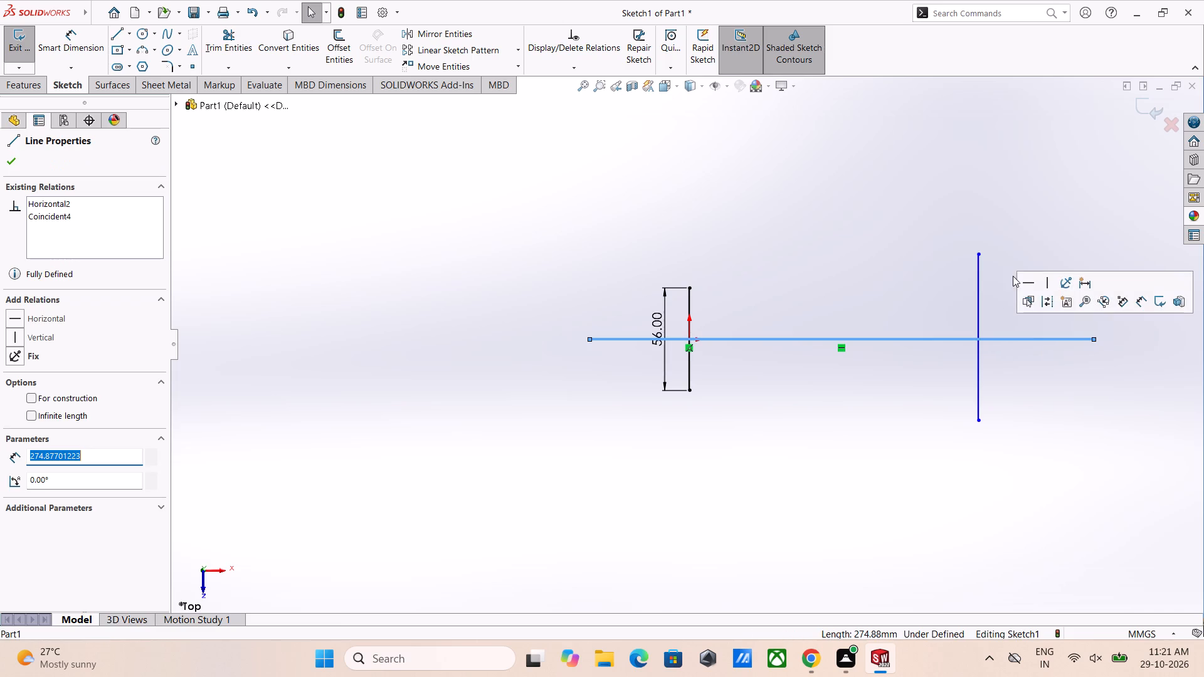
pyautogui.click(1051, 300)
pyautogui.click(890, 290)
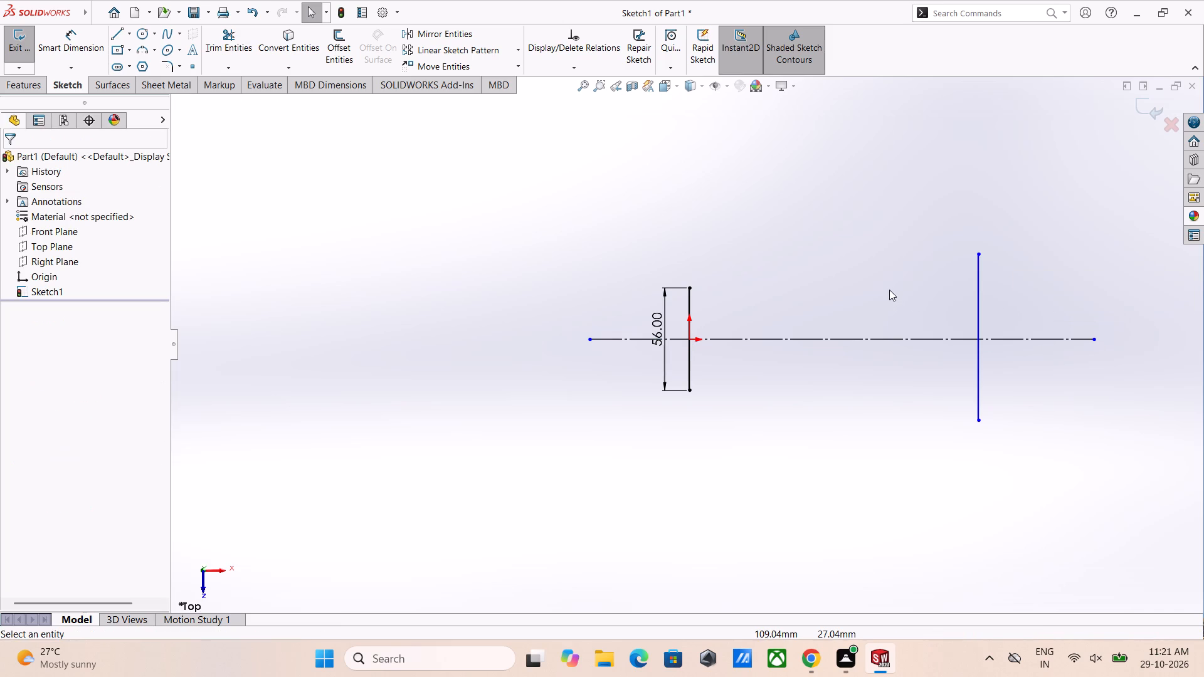
# Dimension the horizontal distance between the lower endpoints of the two vertical lines as 124 mm.
pyautogui.moveTo(762, 251); pyautogui.dragTo(780, 122, button='right')
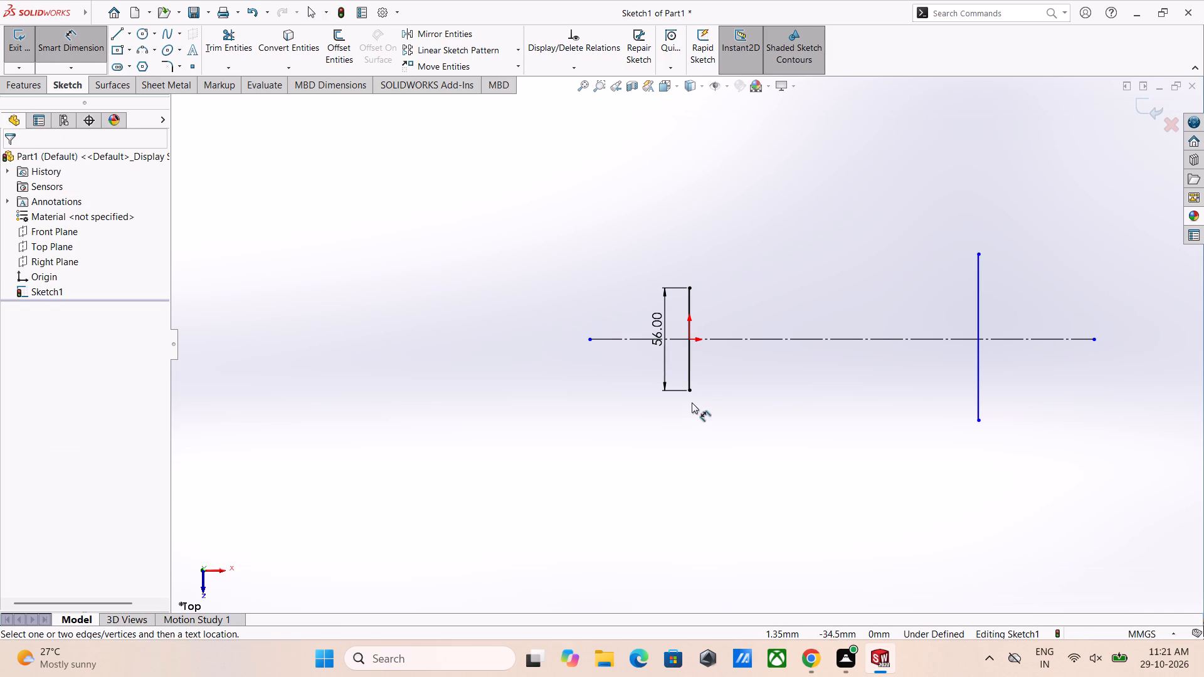
pyautogui.click(692, 392)
pyautogui.click(981, 419)
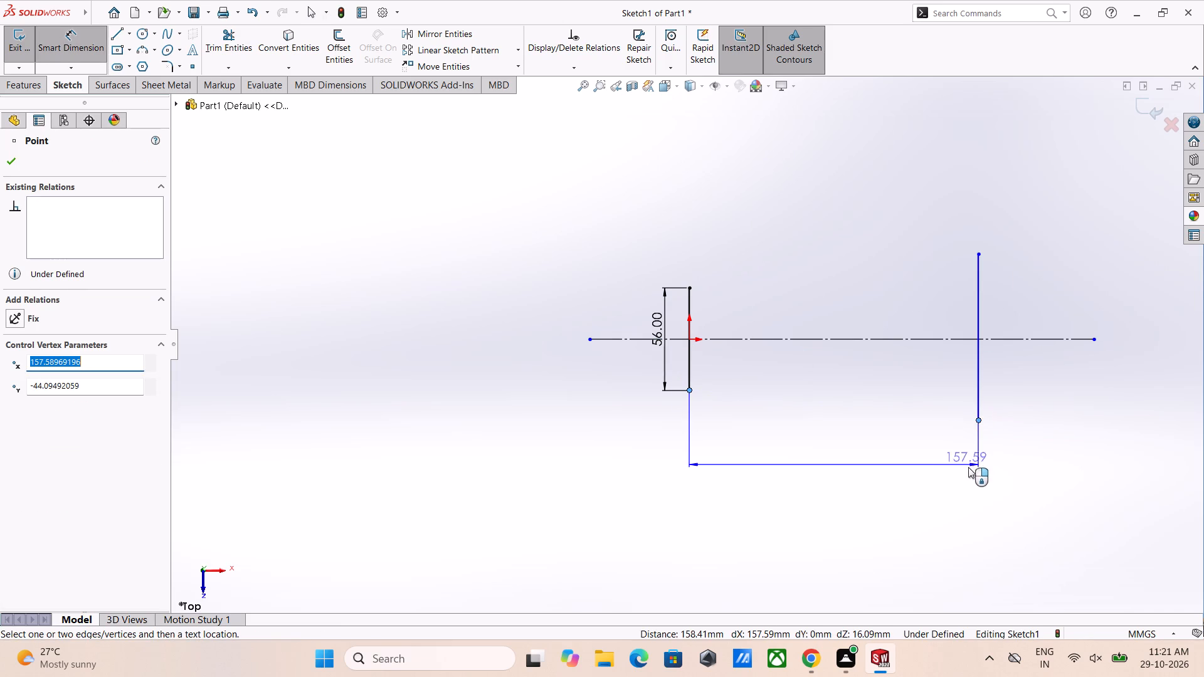
pyautogui.click(966, 471)
pyautogui.write('124')
pyautogui.press('Return')
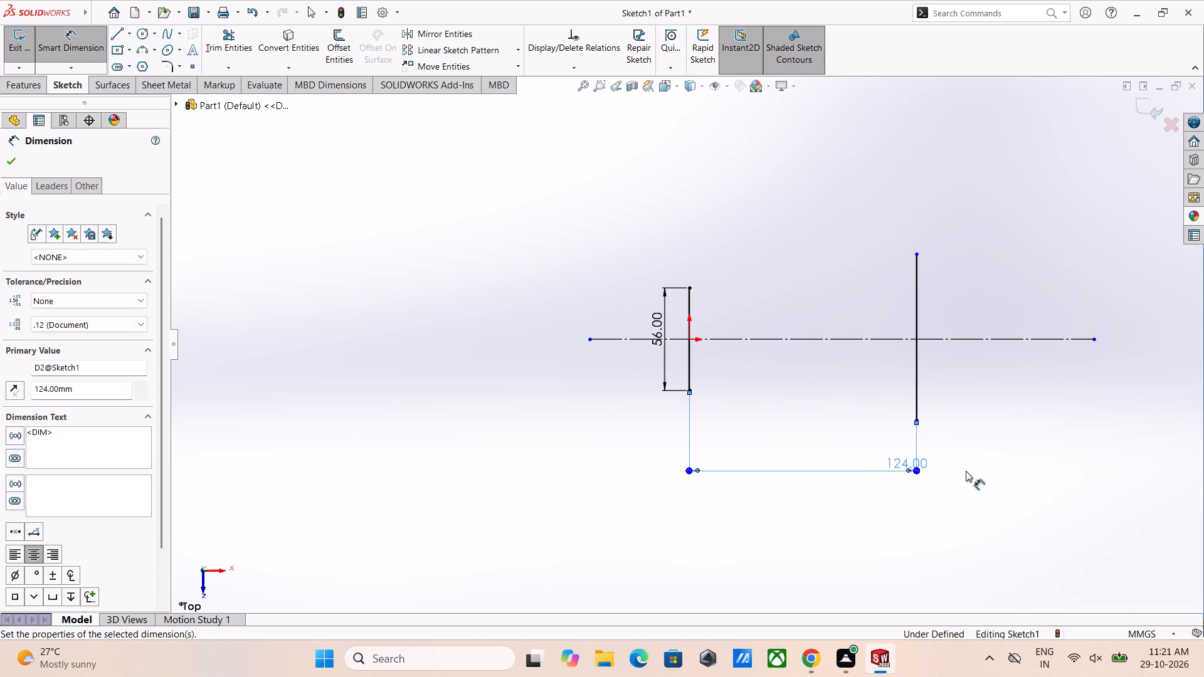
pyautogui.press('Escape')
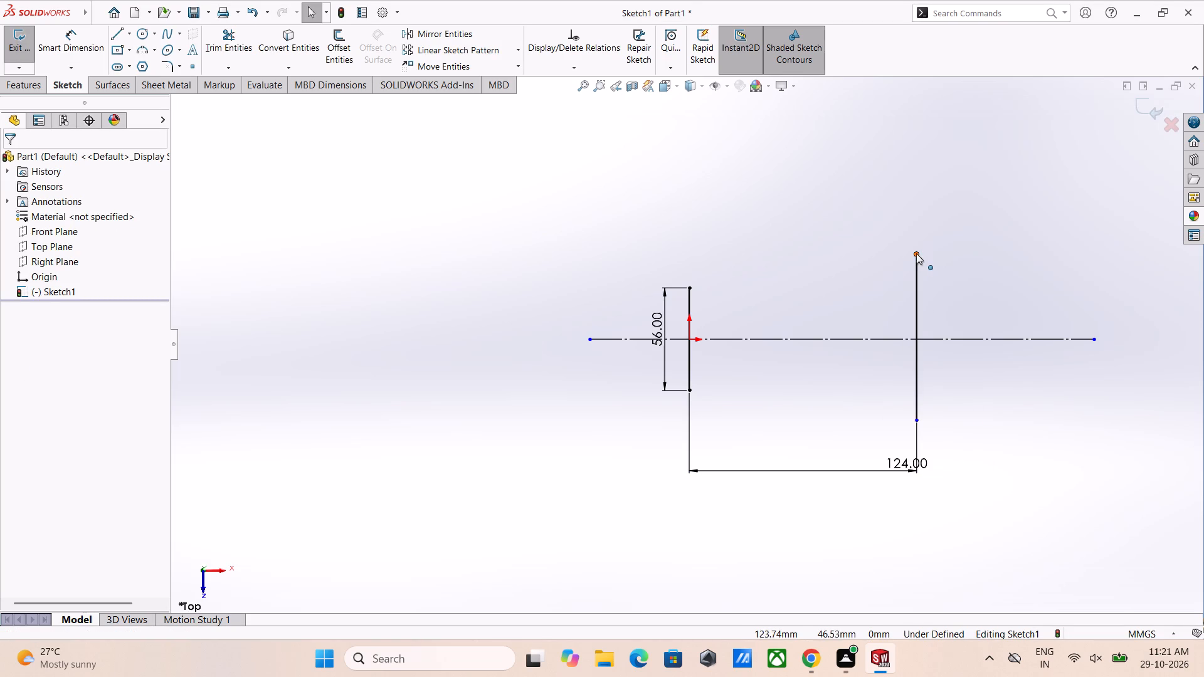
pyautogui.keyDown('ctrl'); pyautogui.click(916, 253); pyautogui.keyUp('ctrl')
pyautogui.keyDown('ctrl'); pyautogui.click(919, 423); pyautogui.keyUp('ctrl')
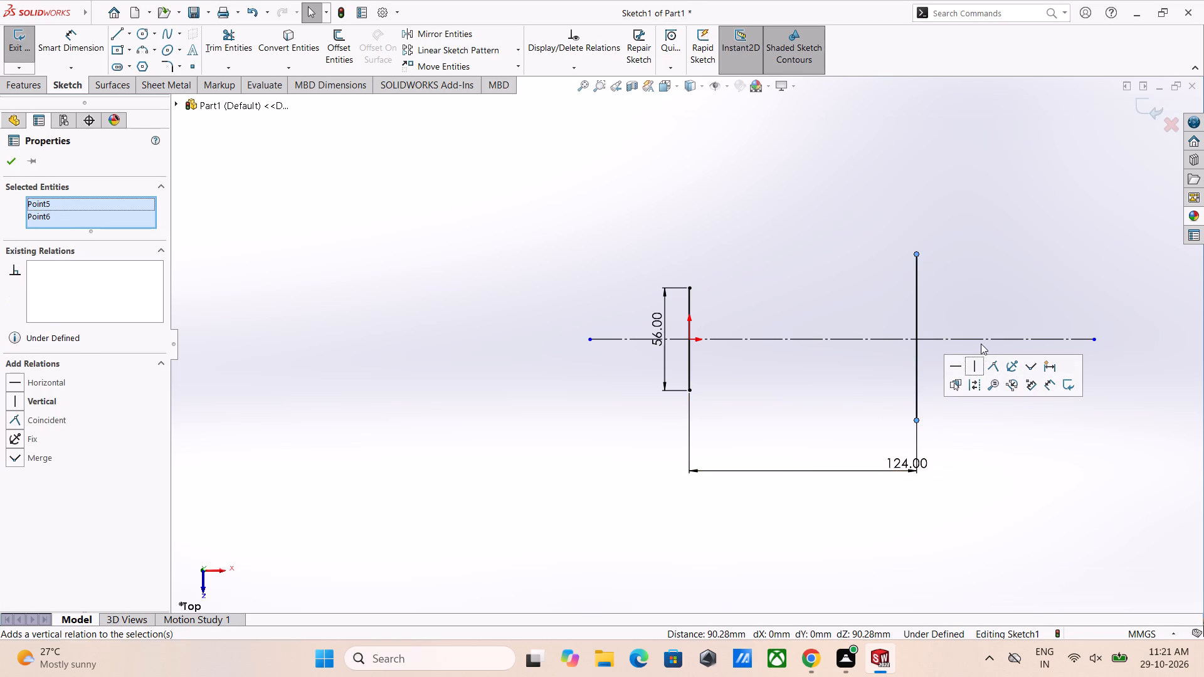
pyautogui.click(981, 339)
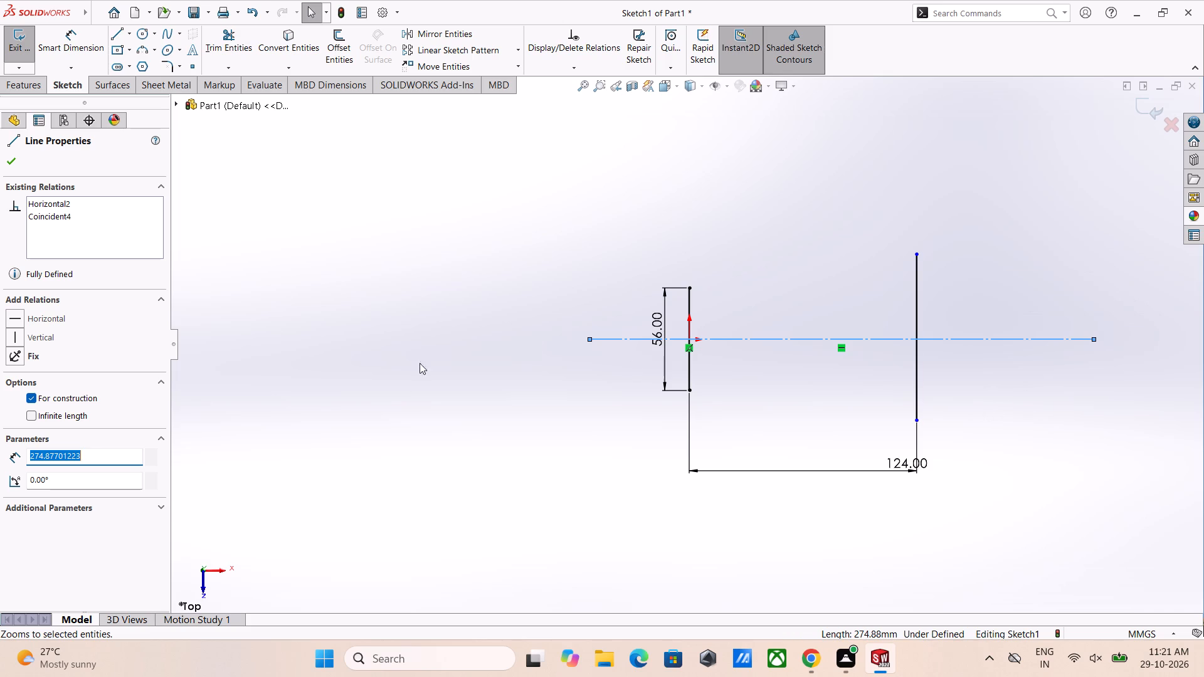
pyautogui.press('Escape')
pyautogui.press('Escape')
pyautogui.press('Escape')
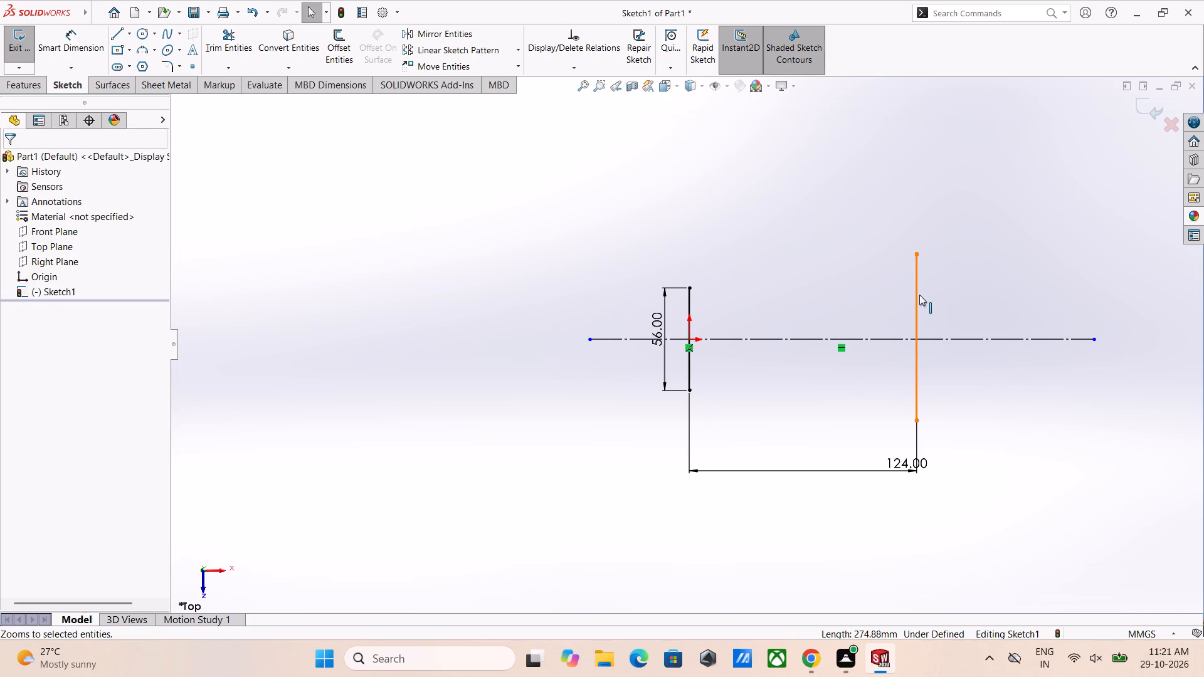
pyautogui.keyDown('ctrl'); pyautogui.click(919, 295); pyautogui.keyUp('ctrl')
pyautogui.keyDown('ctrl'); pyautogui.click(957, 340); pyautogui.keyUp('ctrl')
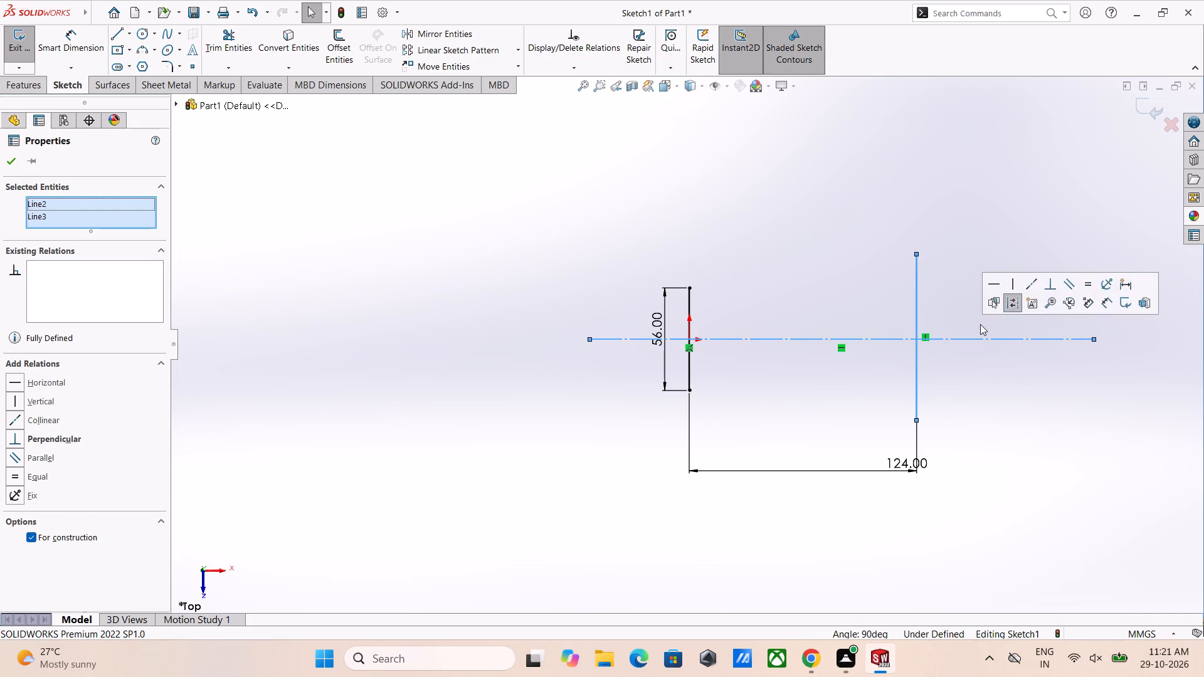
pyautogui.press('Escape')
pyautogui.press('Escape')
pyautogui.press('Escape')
# Make the two endpoints of the second vertical line symmetric about the horizontal construction centerline.
pyautogui.keyDown('ctrl'); pyautogui.click(917, 256); pyautogui.keyUp('ctrl')
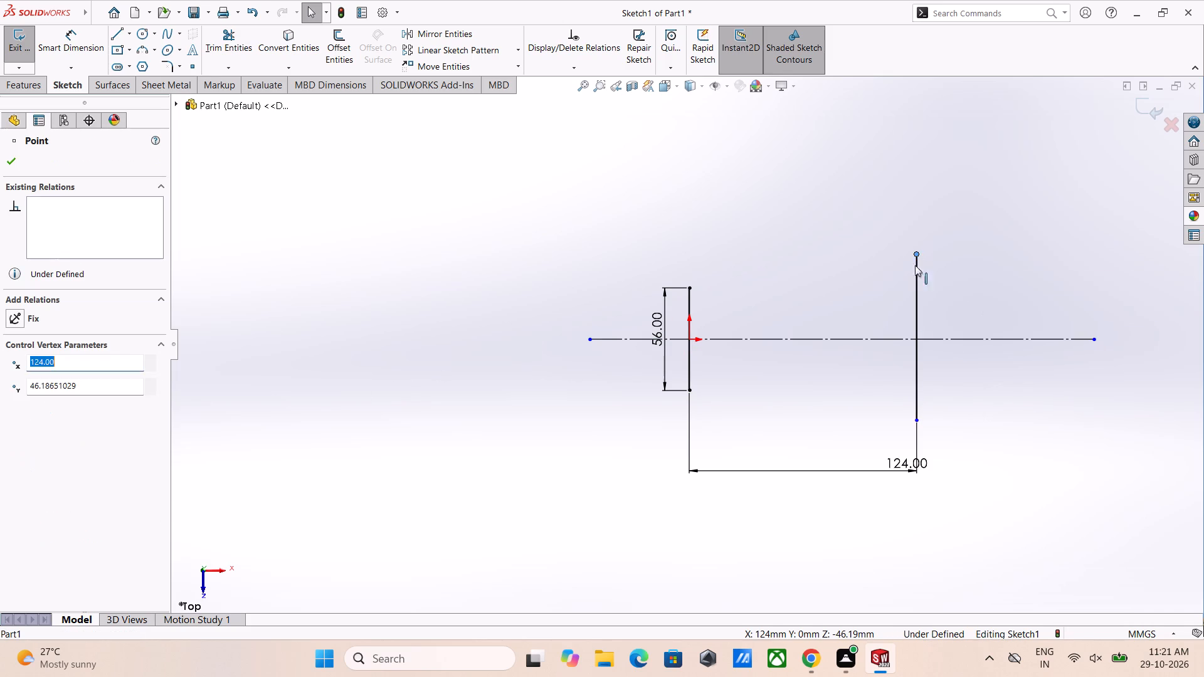
pyautogui.keyDown('ctrl'); pyautogui.click(916, 423); pyautogui.keyUp('ctrl')
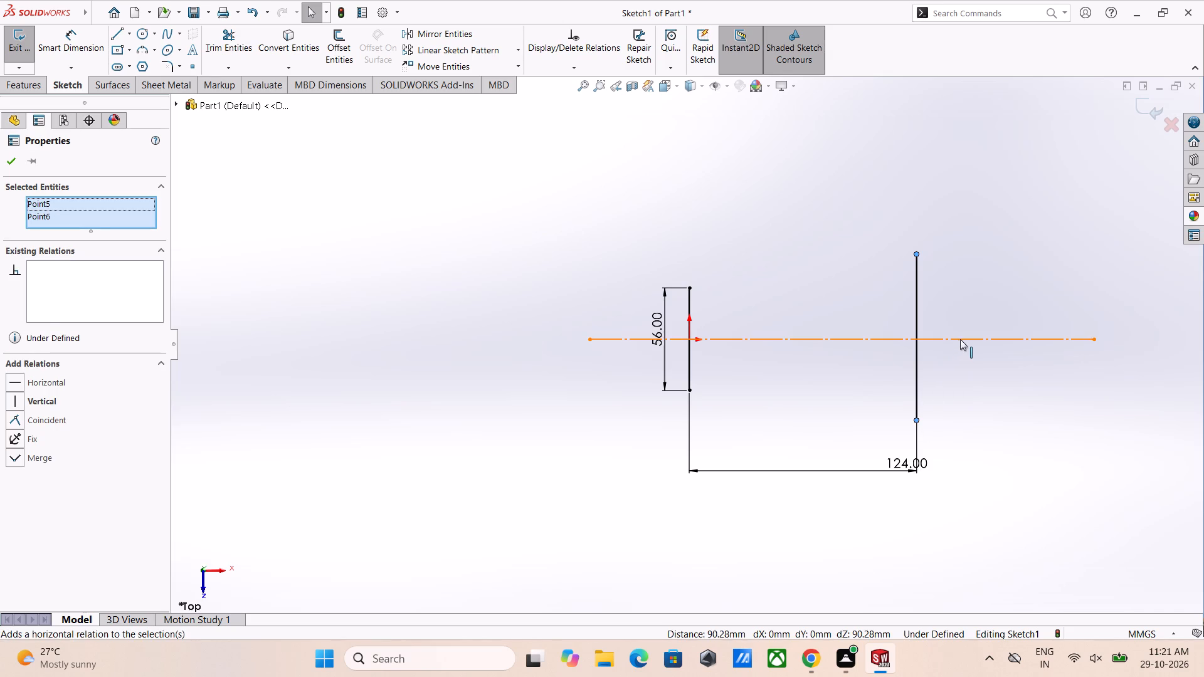
pyautogui.keyDown('ctrl'); pyautogui.click(961, 337); pyautogui.keyUp('ctrl')
pyautogui.click(998, 280)
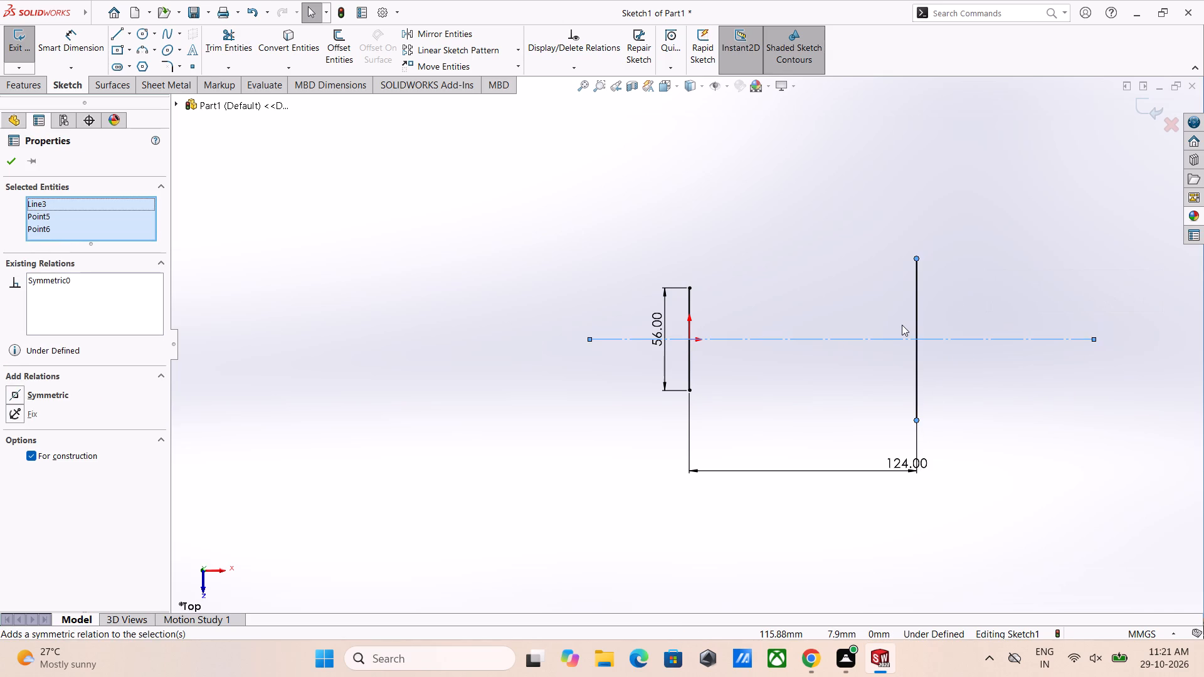
pyautogui.press('Escape')
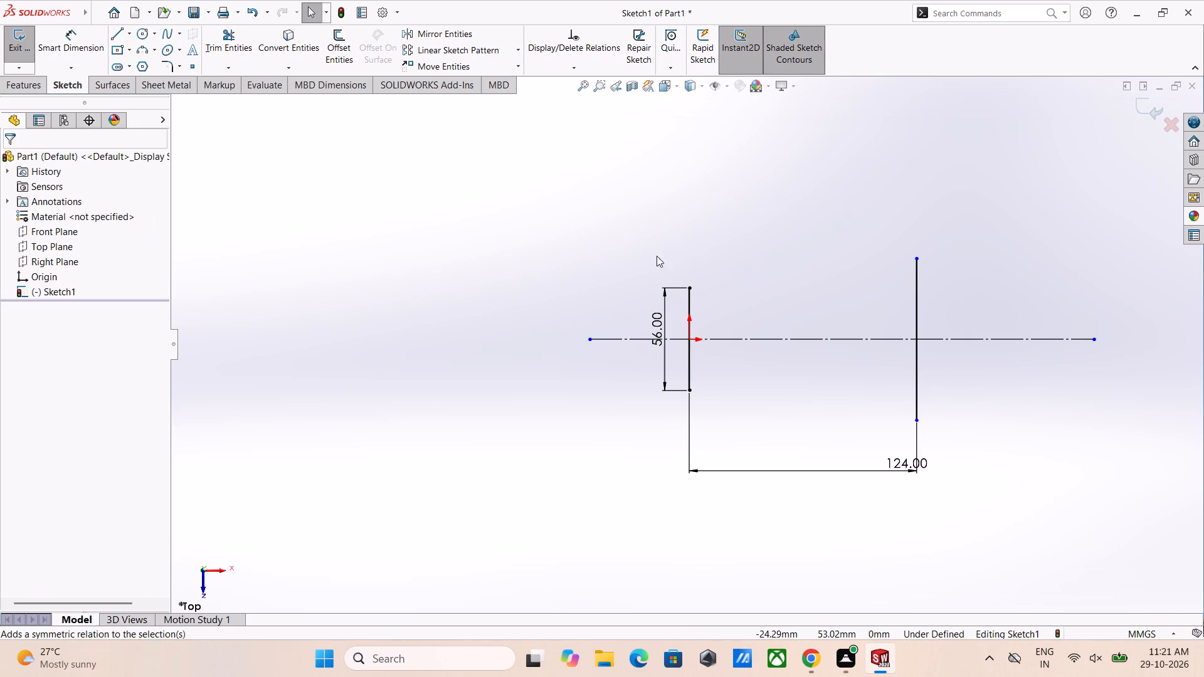
# Dimension the second vertical line's length as 72 mm, placing the dimension to the right of the line.
pyautogui.moveTo(638, 228); pyautogui.dragTo(883, 179, button='right')
pyautogui.click(915, 302)
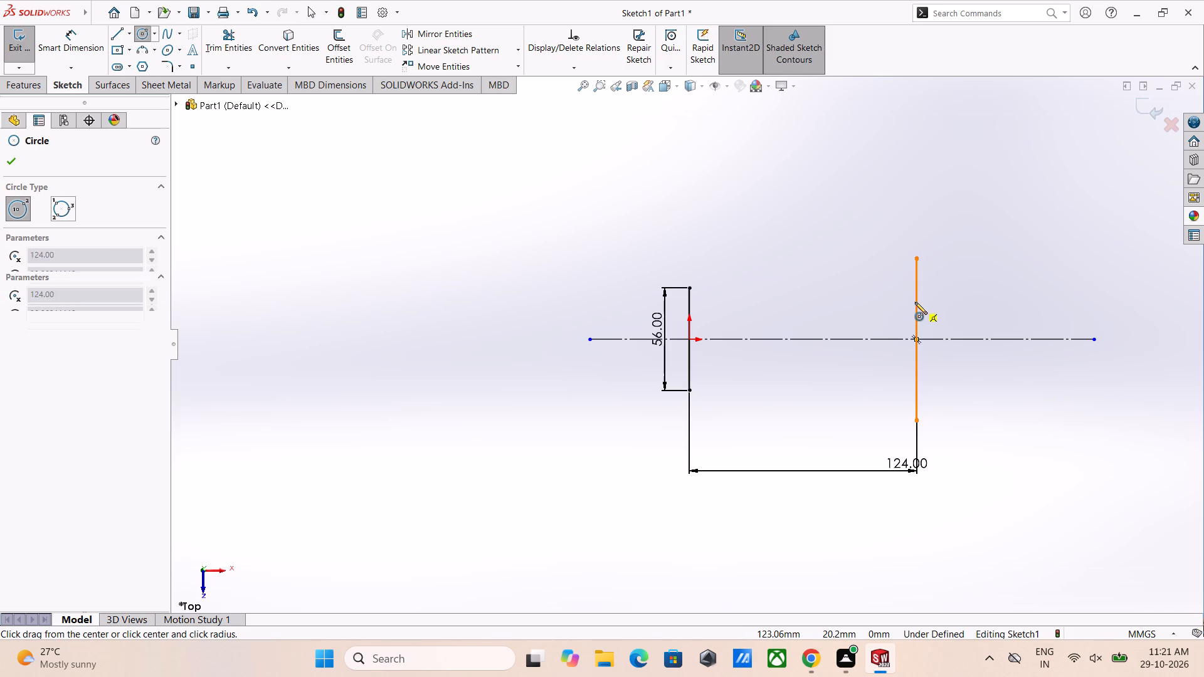
pyautogui.moveTo(999, 248); pyautogui.dragTo(962, 151, button='right')
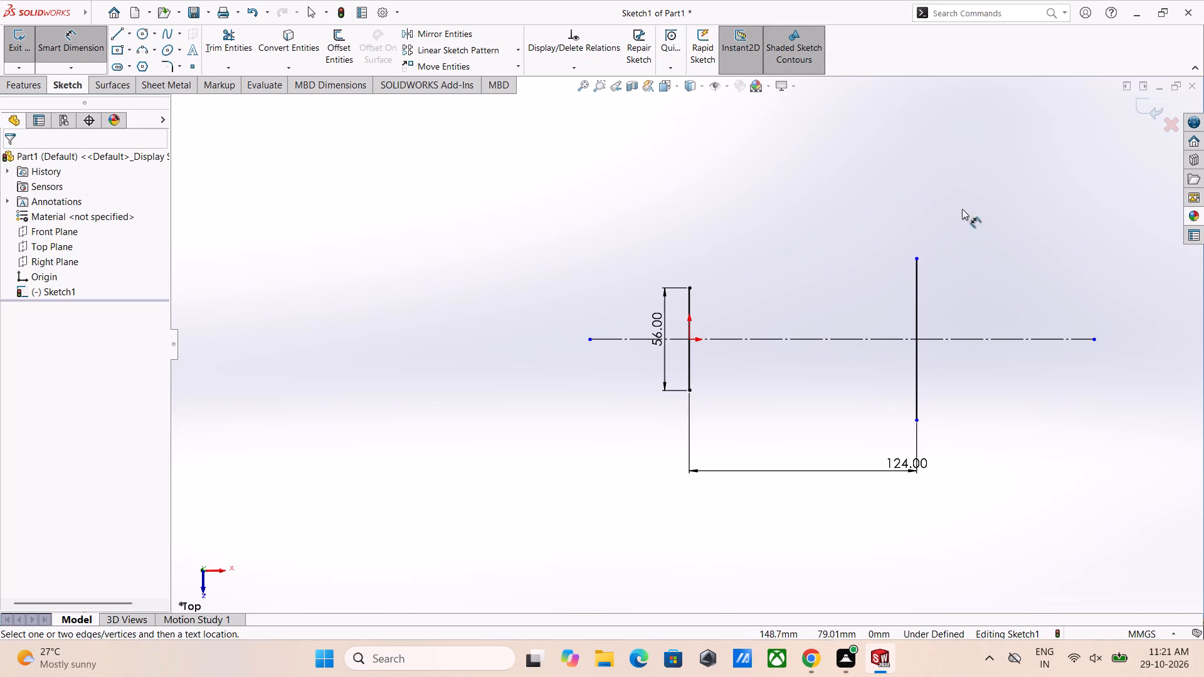
pyautogui.click(917, 297)
pyautogui.click(996, 326)
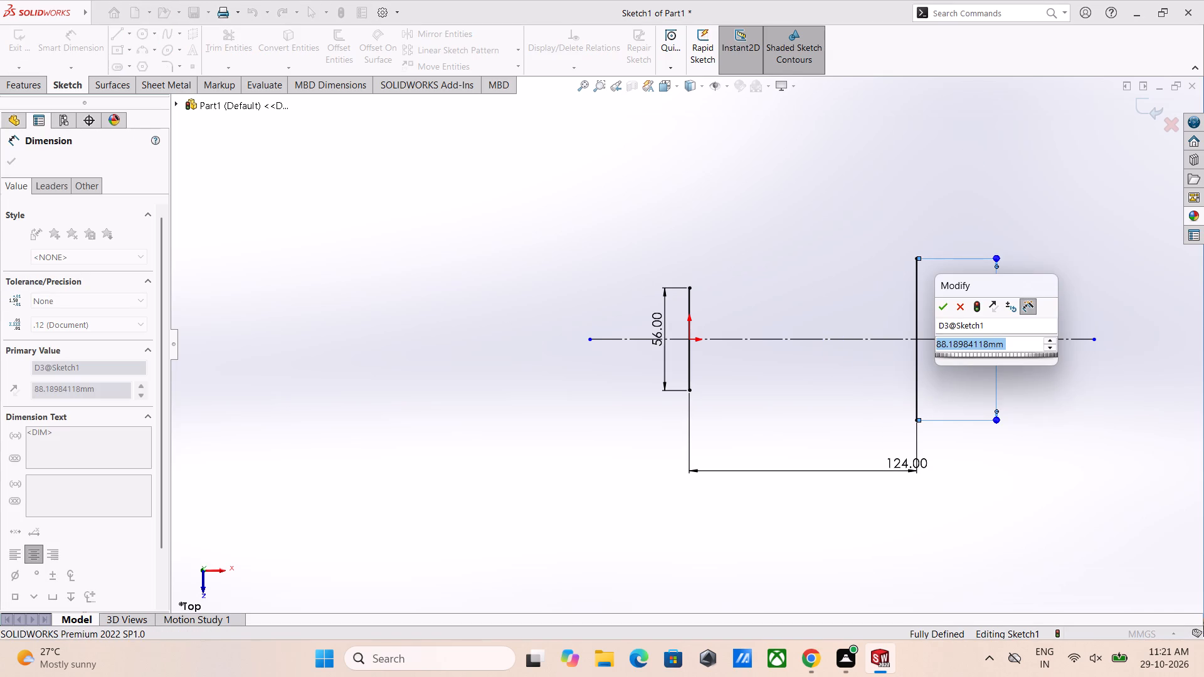
pyautogui.write('72')
pyautogui.press('Return')
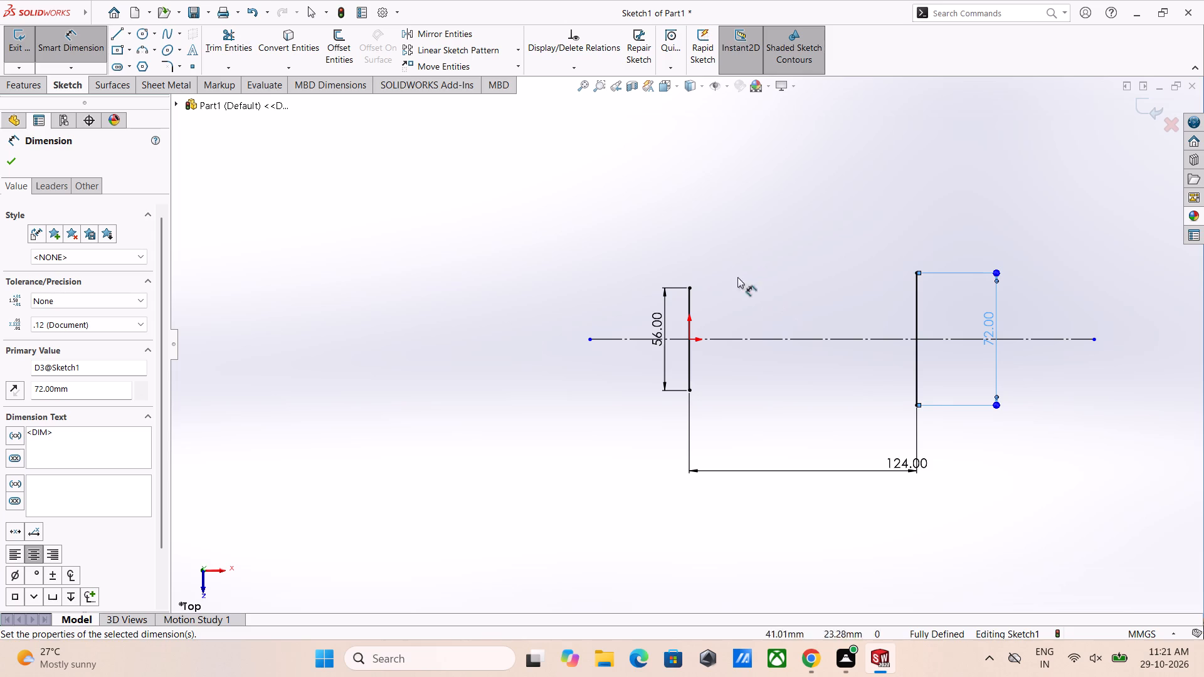
pyautogui.click(699, 248)
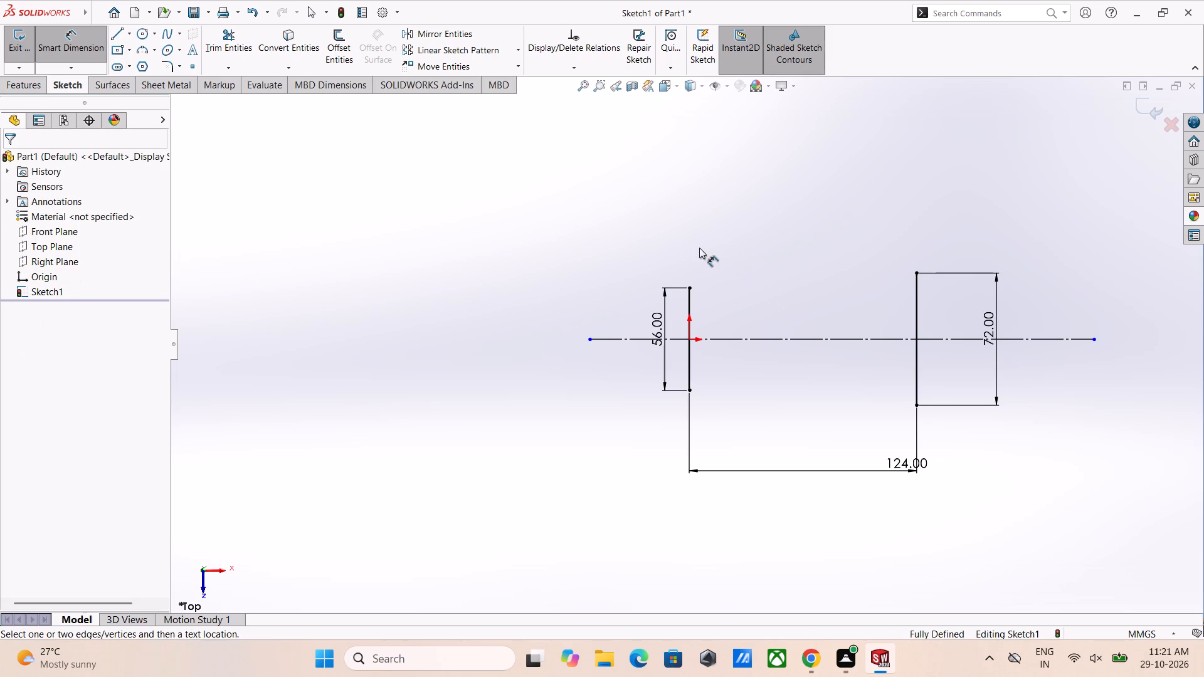
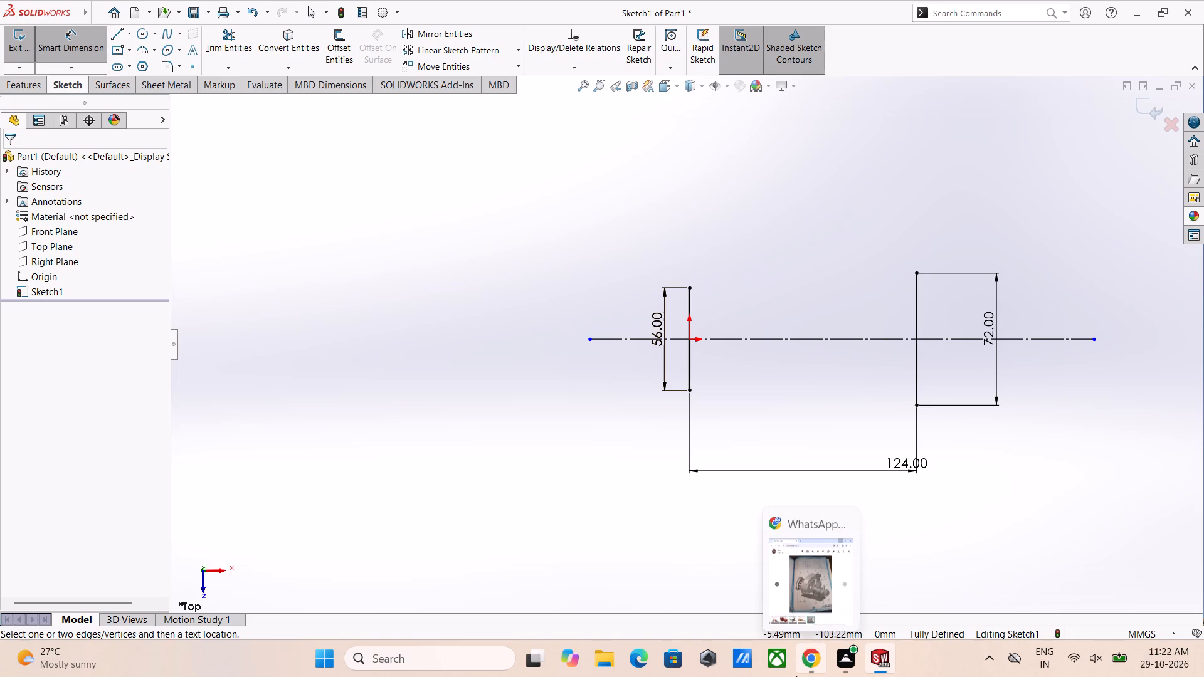
# Sketch a horizontal line about 31 mm long from the first vertical line's lower endpoint toward the second vertical line.
pyautogui.click(600, 481)
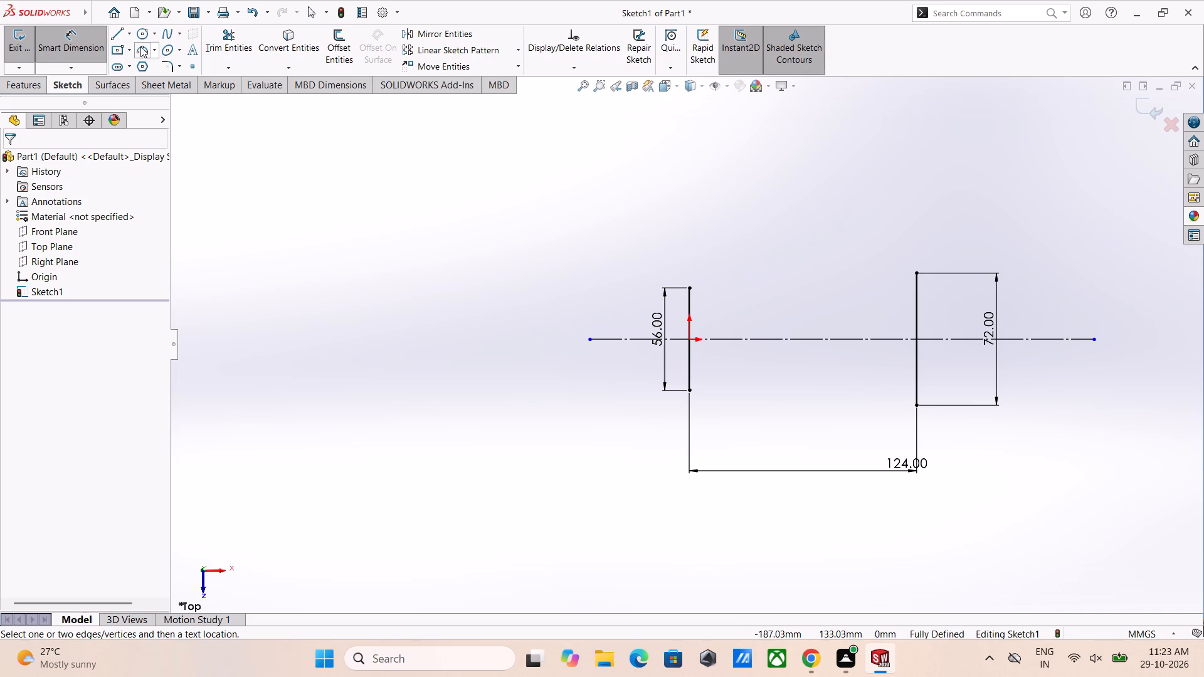
pyautogui.click(114, 31)
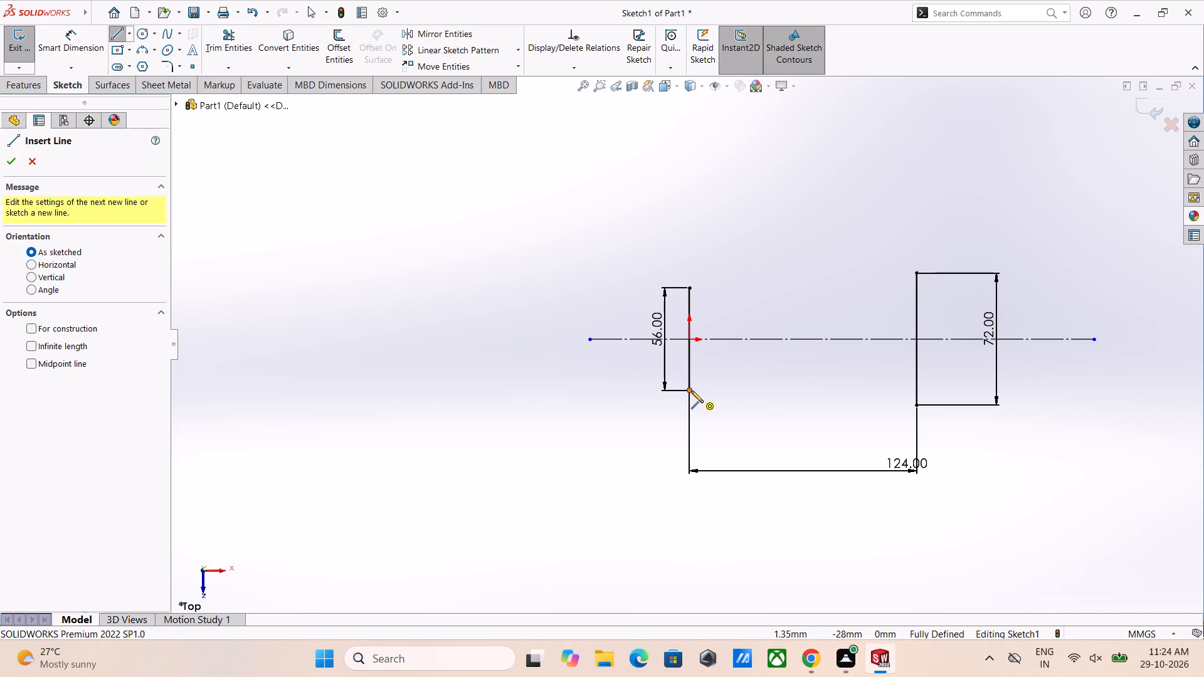
pyautogui.click(691, 391)
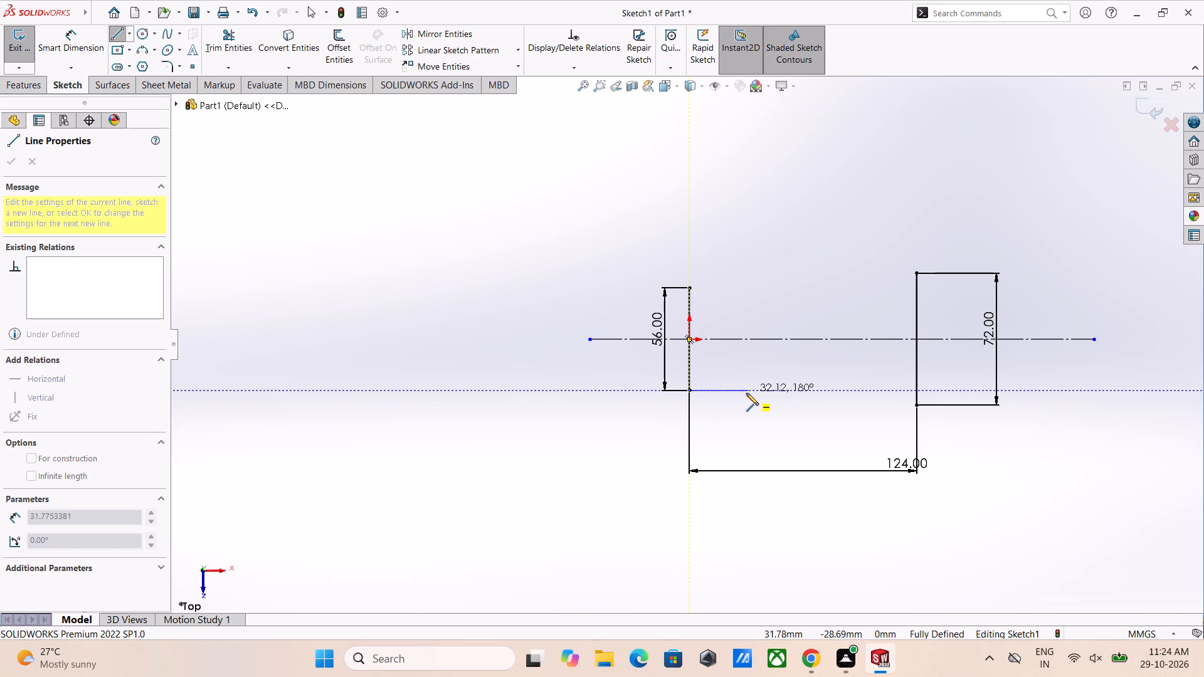
pyautogui.click(746, 393)
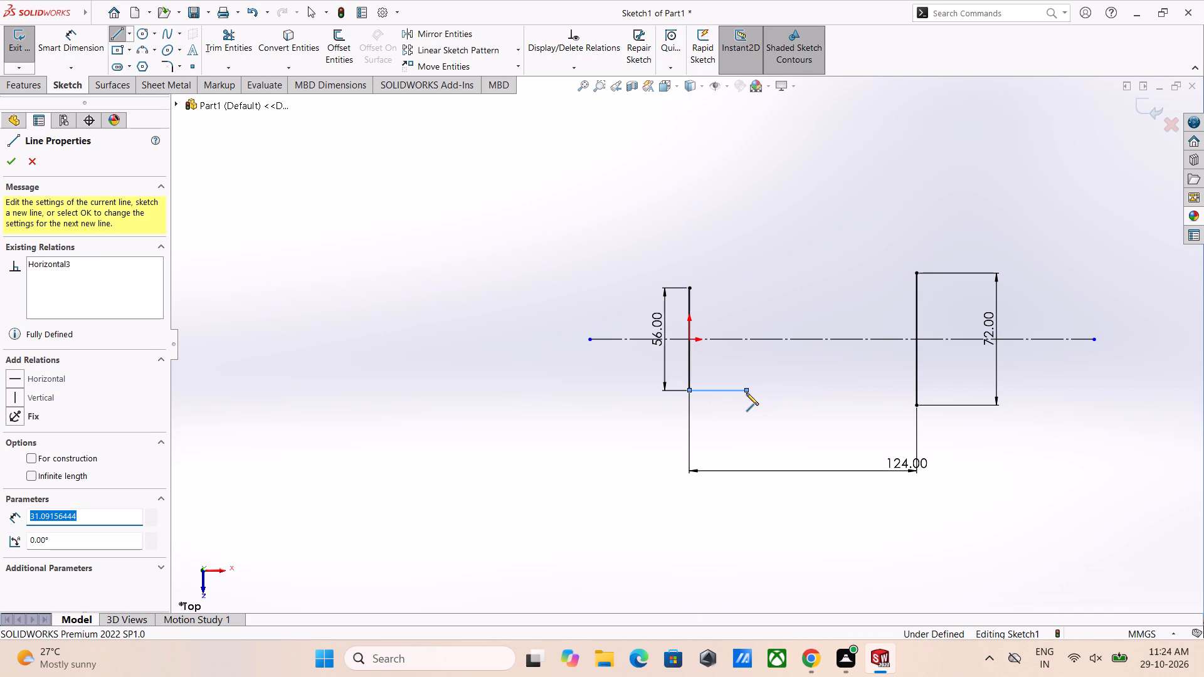
pyautogui.rightClick(843, 414)
pyautogui.click(861, 422)
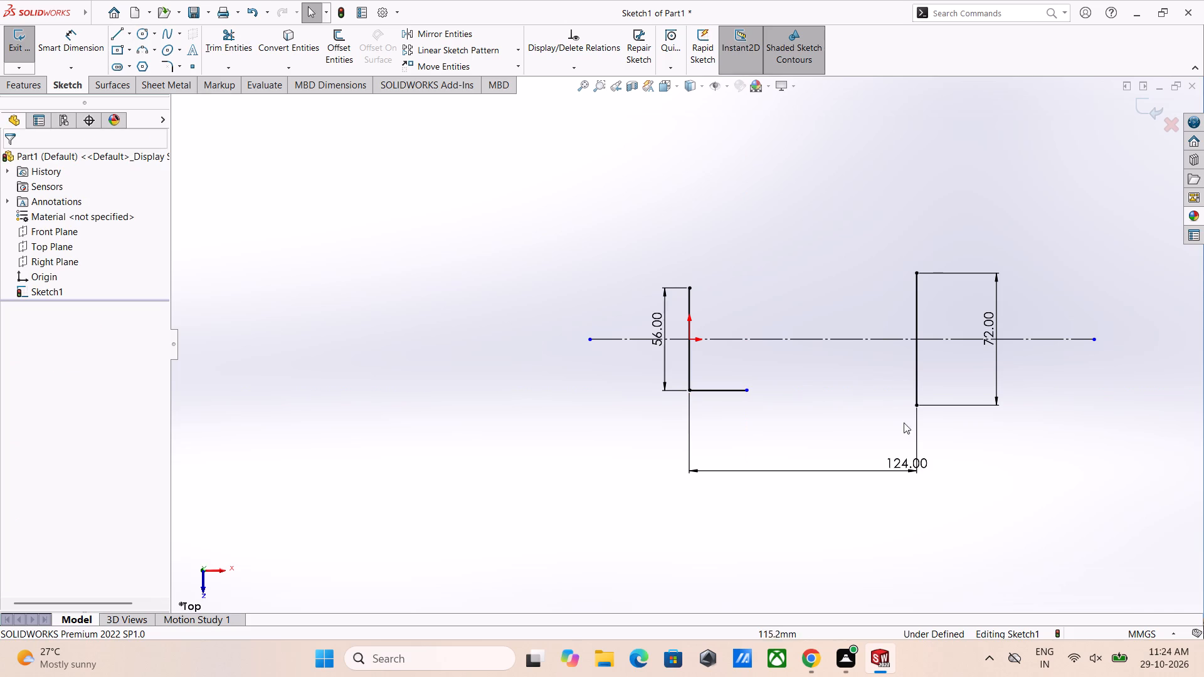
# Sketch a horizontal line about 45 mm long from the second vertical line's lower endpoint back toward the first vertical line.
pyautogui.moveTo(976, 454); pyautogui.dragTo(899, 473, button='right')
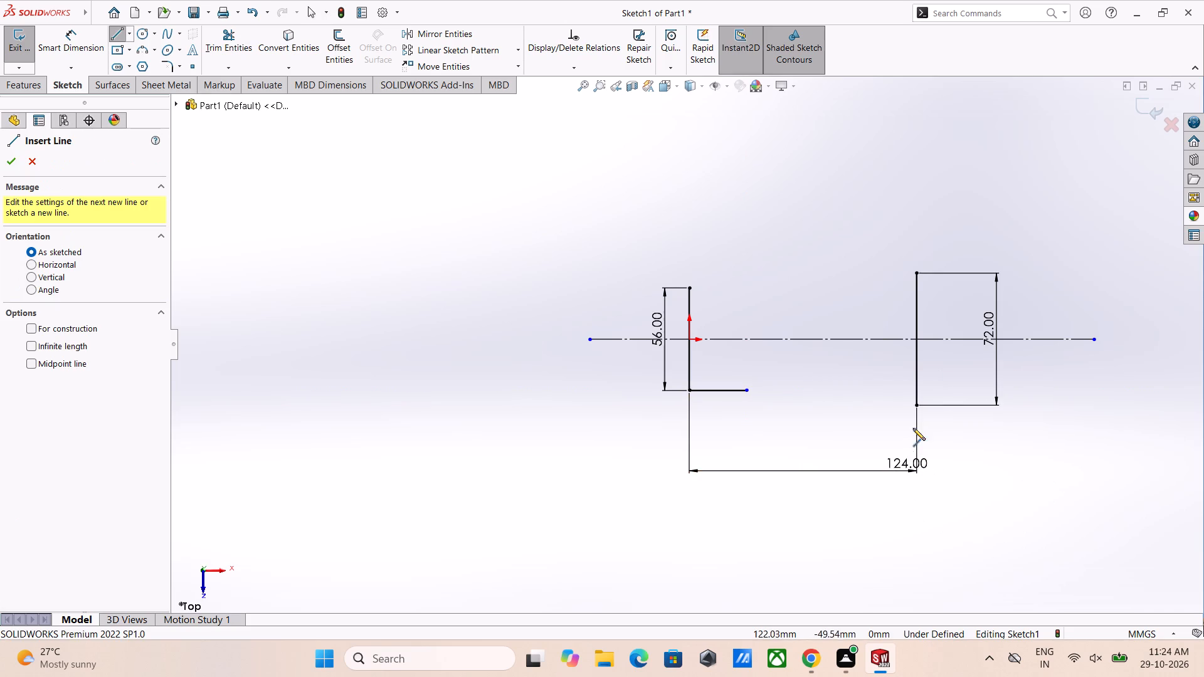
pyautogui.click(916, 404)
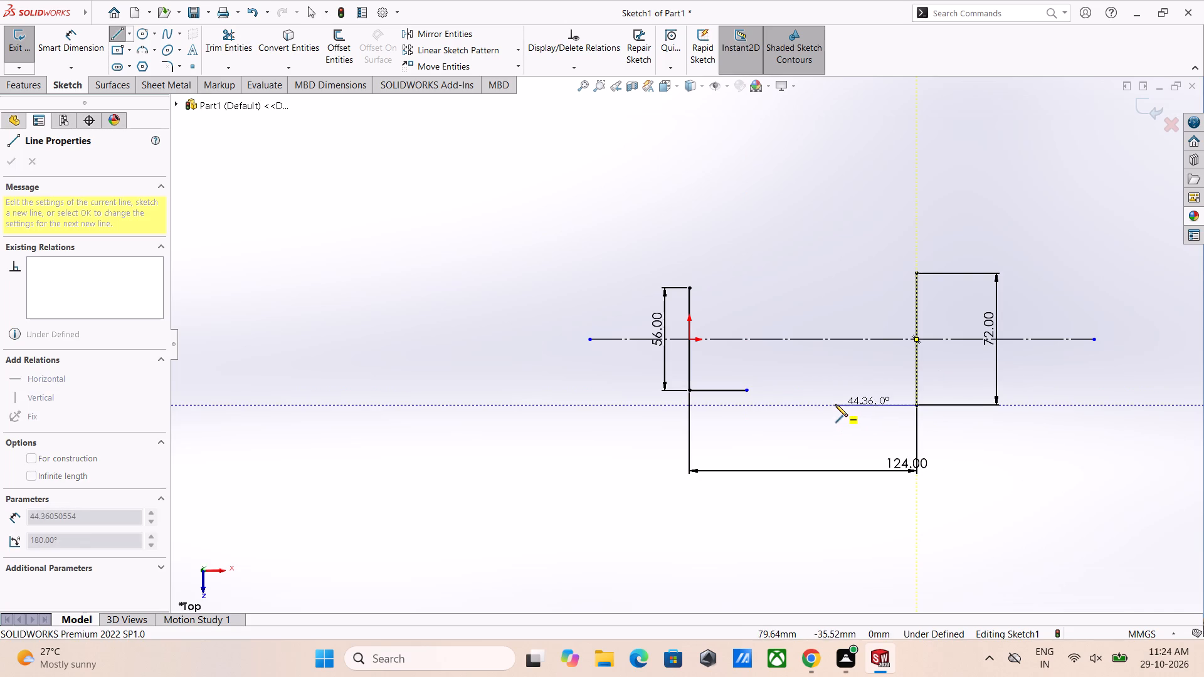
pyautogui.click(835, 404)
pyautogui.rightClick(835, 404)
pyautogui.click(868, 407)
# Dimension the horizontal line at the 56 mm vertical line's lower end as 40 mm, placing the dimension below it.
pyautogui.moveTo(993, 447); pyautogui.dragTo(1149, 463, button='right')
pyautogui.moveTo(1059, 460); pyautogui.dragTo(1035, 348, button='right')
pyautogui.click(714, 389)
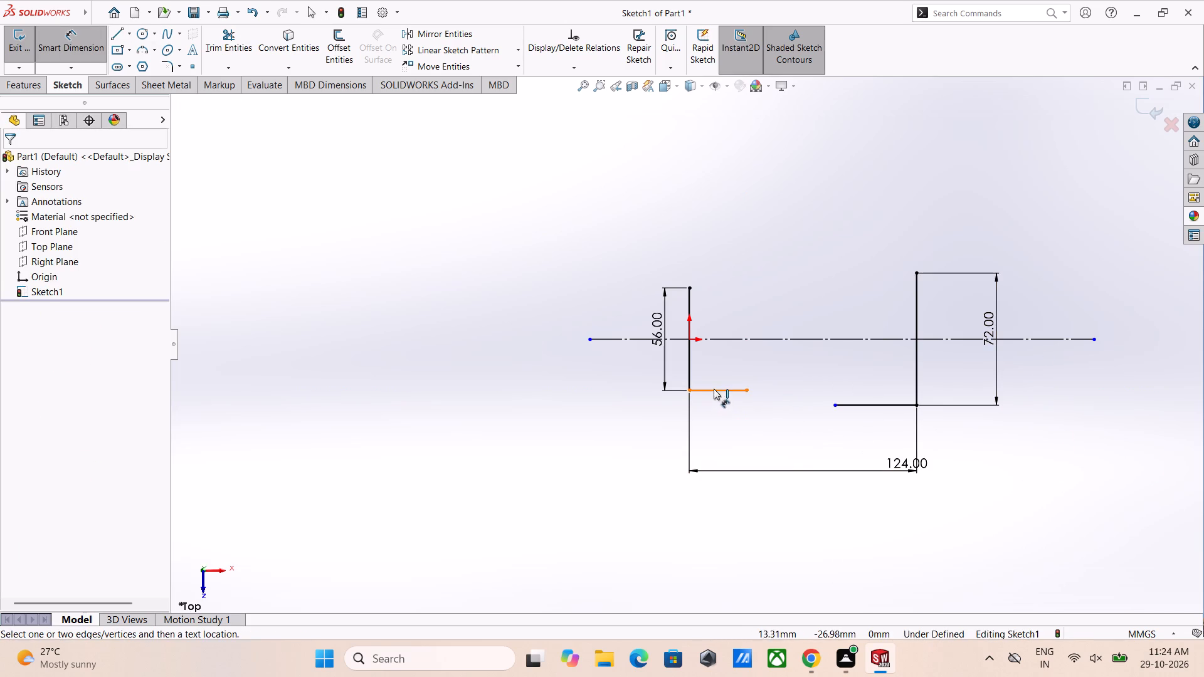
pyautogui.click(717, 416)
pyautogui.write('40')
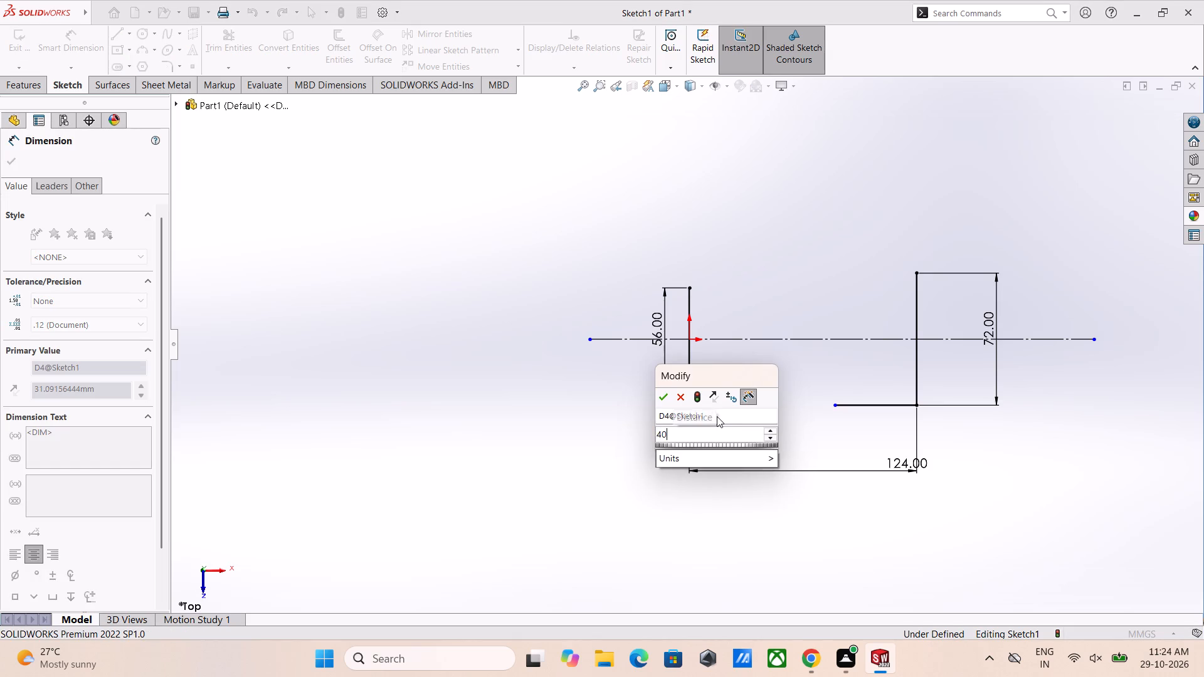
pyautogui.press('Return')
# Dimension the horizontal line at the 72 mm vertical line's lower end as 60 mm, placing the dimension below it.
pyautogui.click(871, 405)
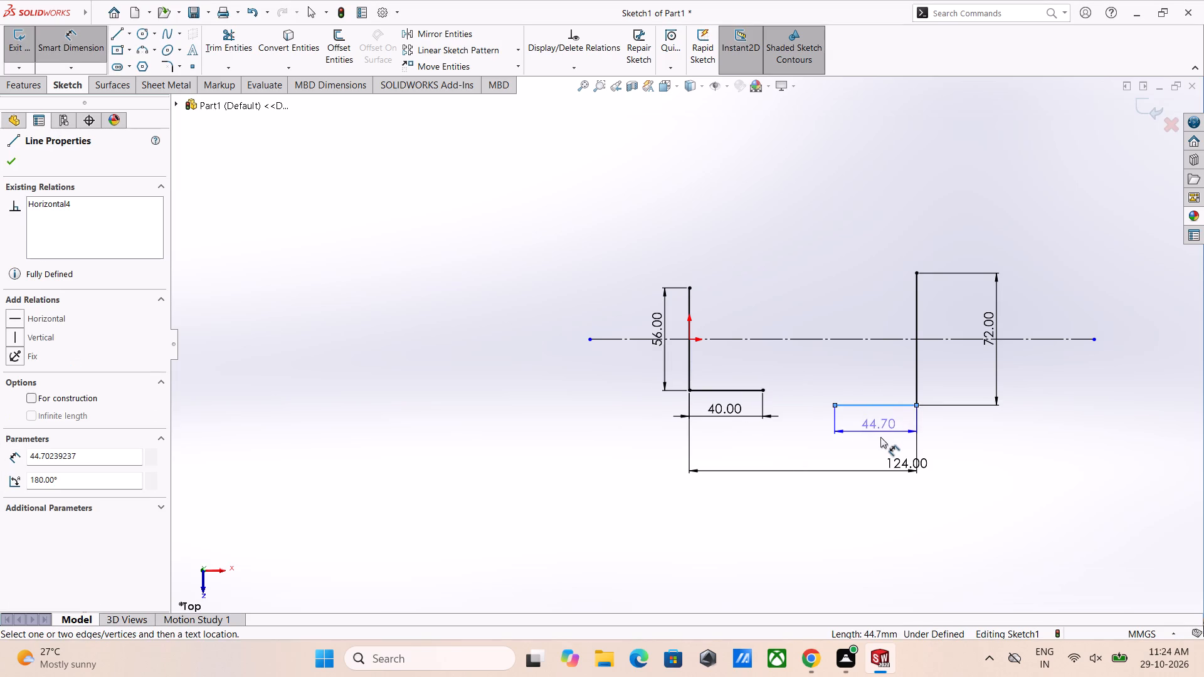
pyautogui.click(880, 438)
pyautogui.write('60')
pyautogui.press('Return')
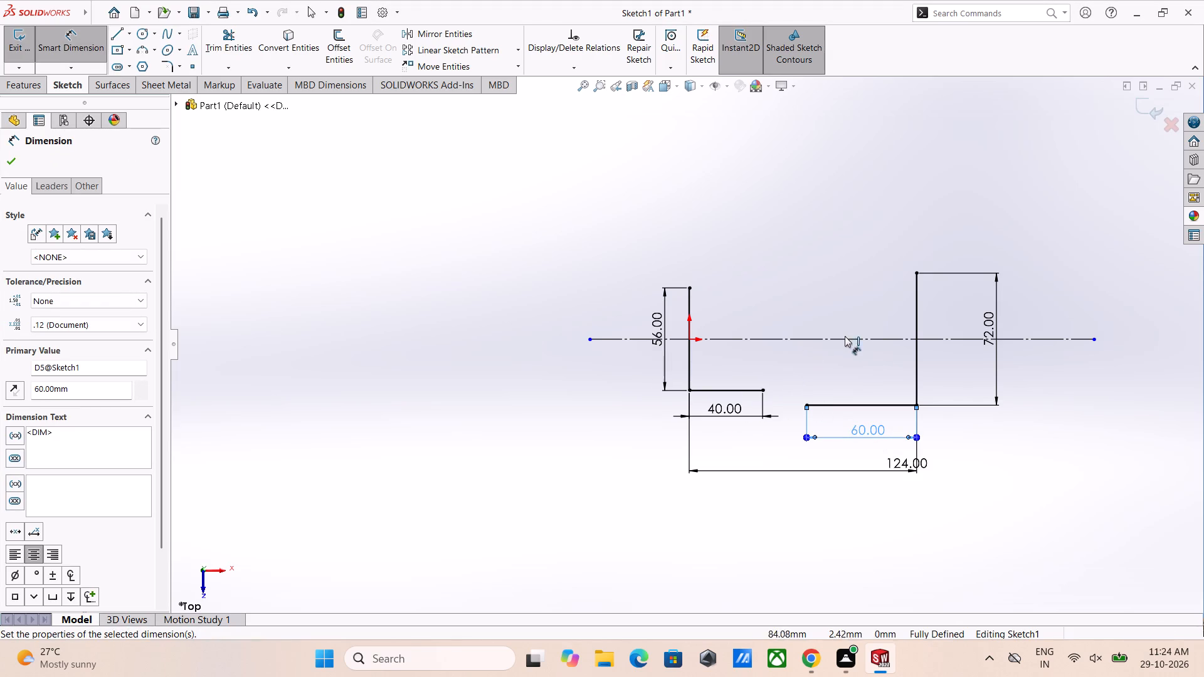
# Sketch a 3-point arc of about 18 mm radius, bulging toward the centerline, joining the free endpoints of the two lower horizontal lines.
pyautogui.click(144, 53)
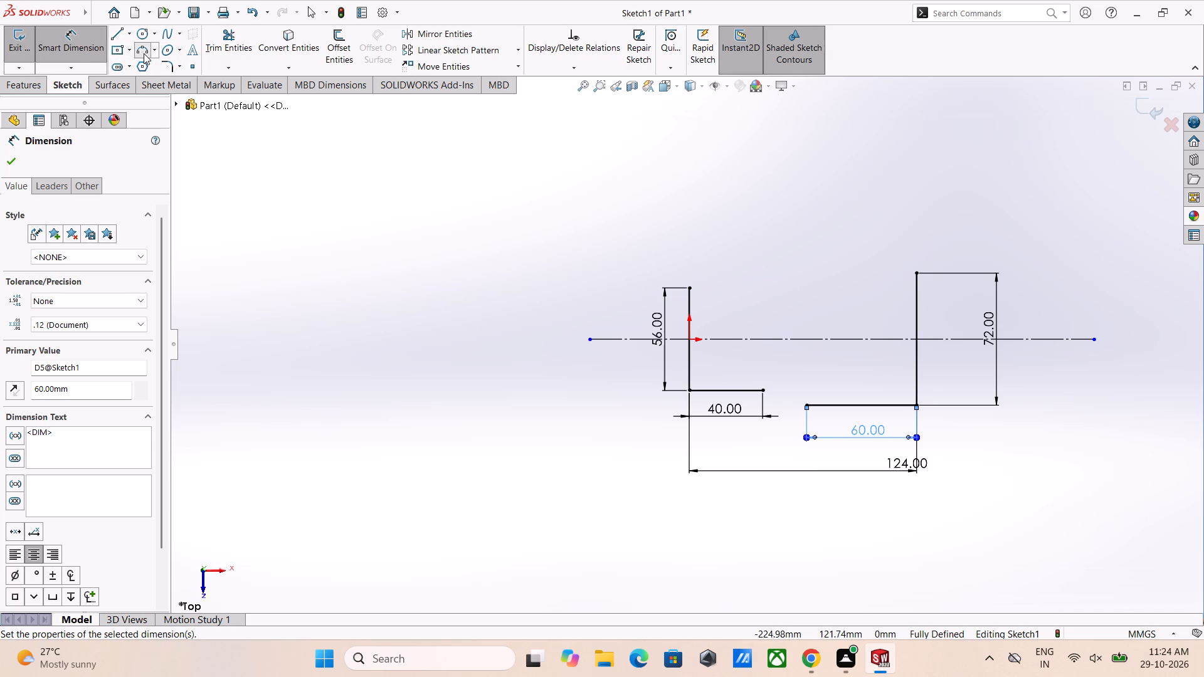
pyautogui.click(765, 390)
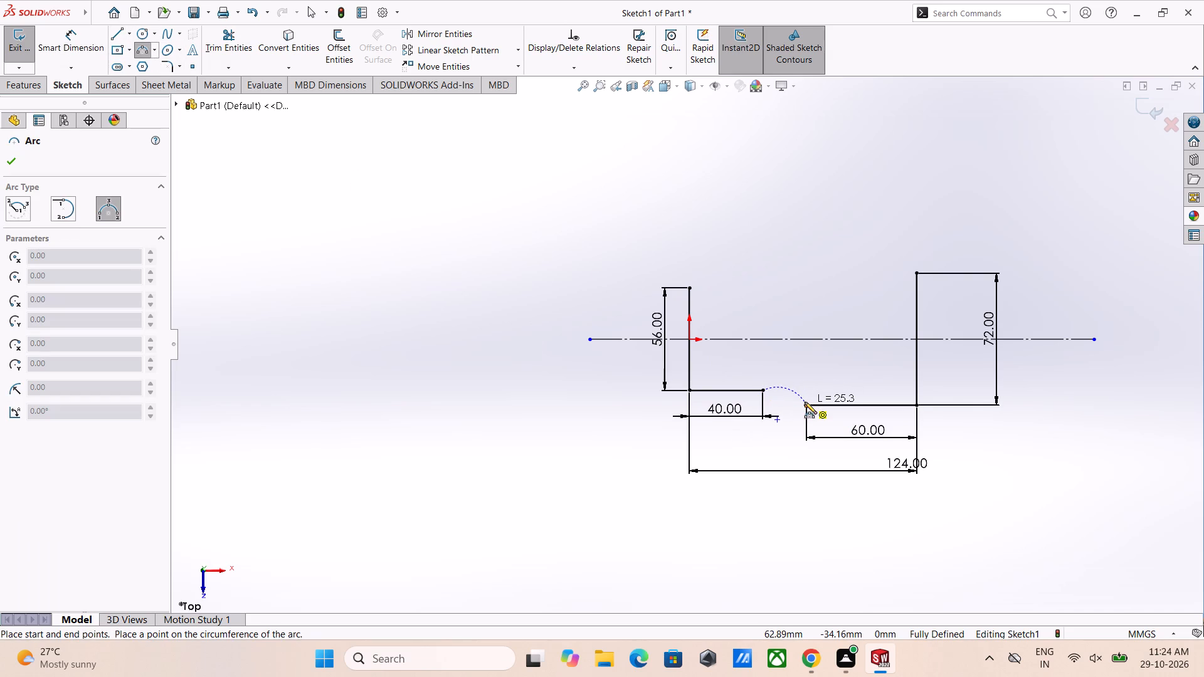
pyautogui.click(805, 402)
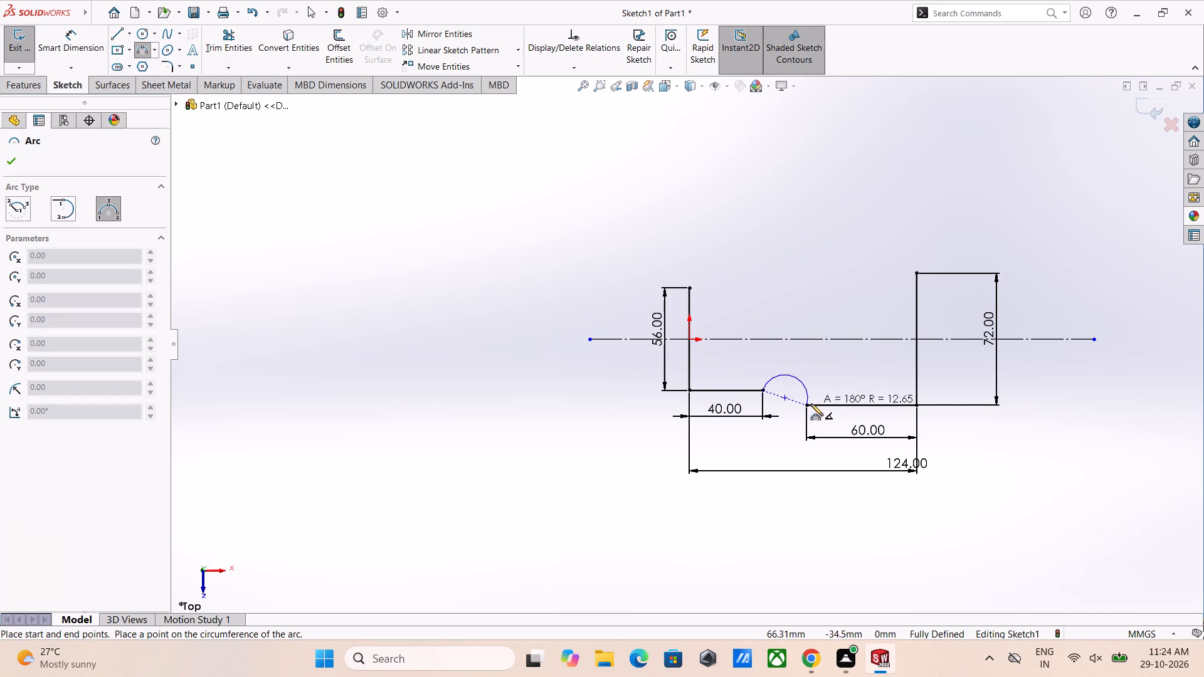
pyautogui.click(801, 399)
pyautogui.rightClick(801, 399)
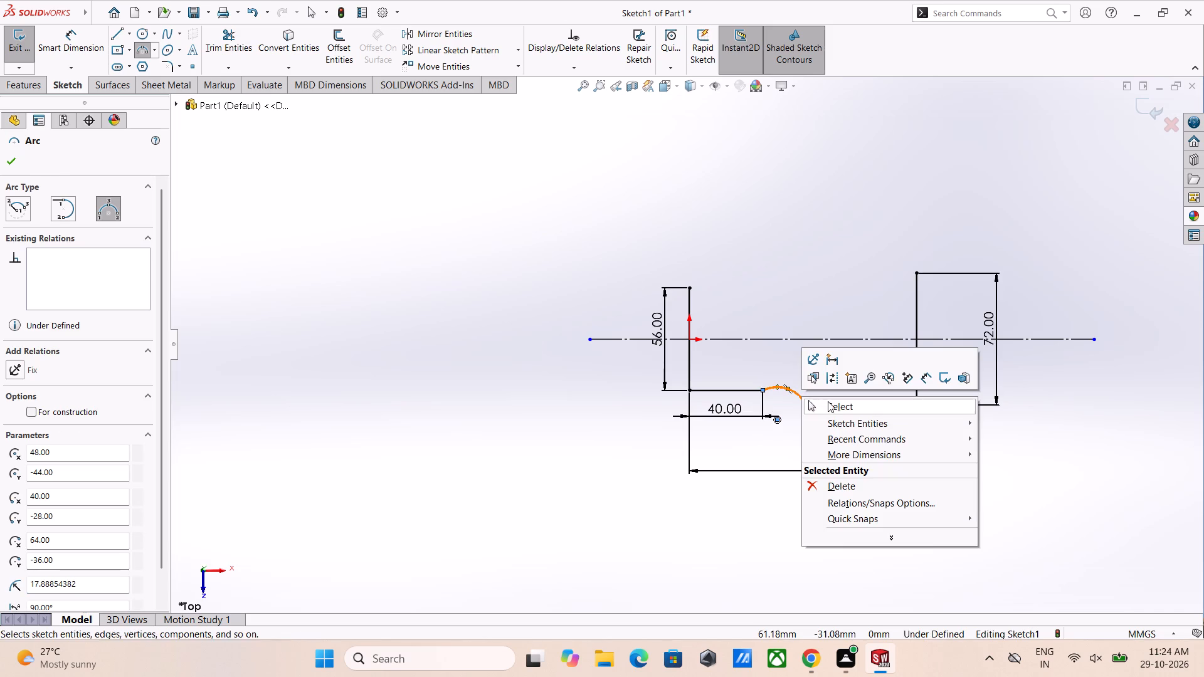
pyautogui.click(828, 401)
# Dimension the connecting arc's radius as 38 mm.
pyautogui.moveTo(1023, 454); pyautogui.dragTo(1041, 337, button='right')
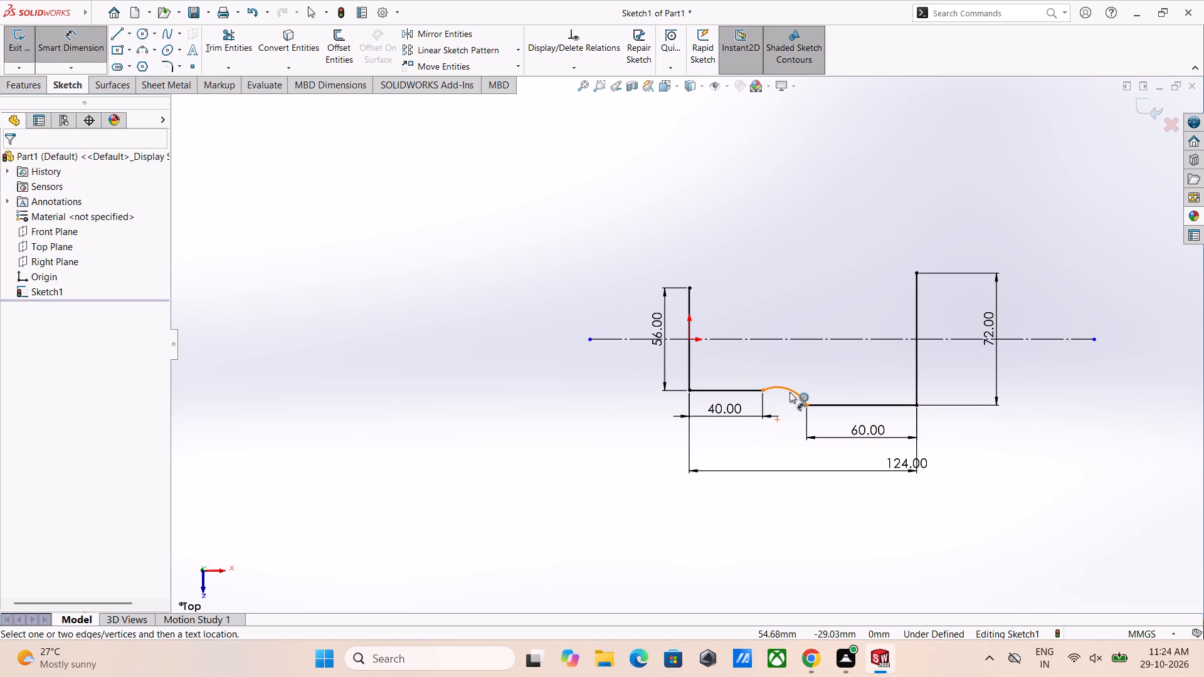
pyautogui.click(789, 392)
pyautogui.click(1034, 429)
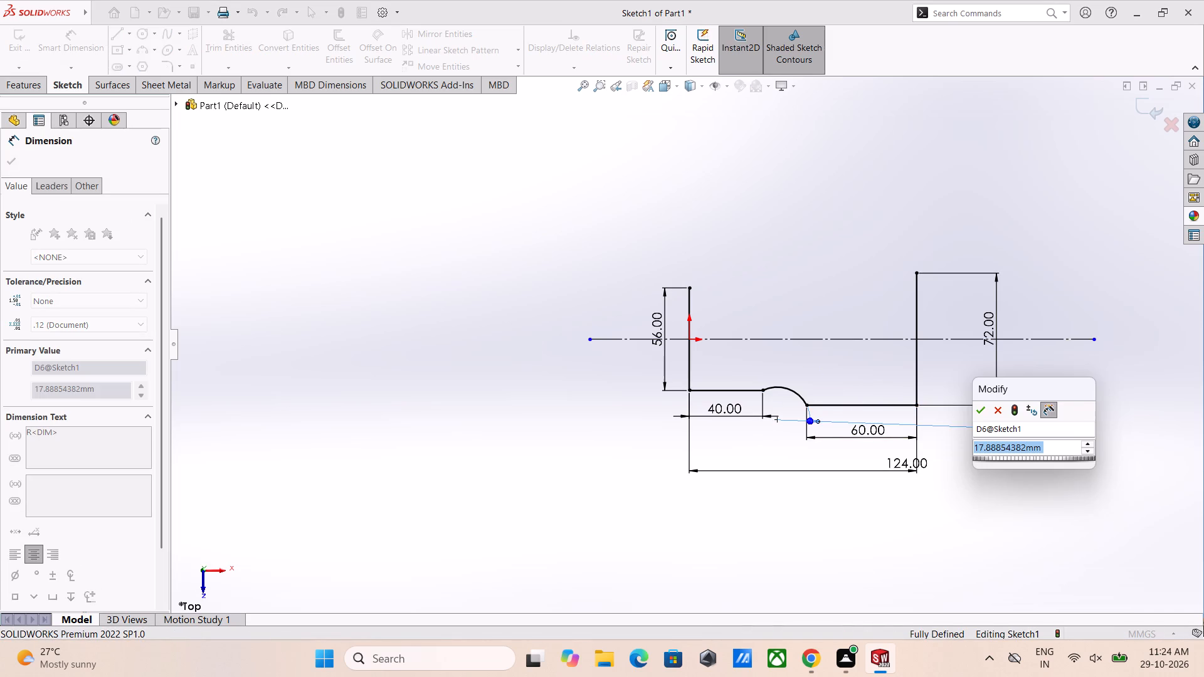
pyautogui.write('38')
pyautogui.press('Return')
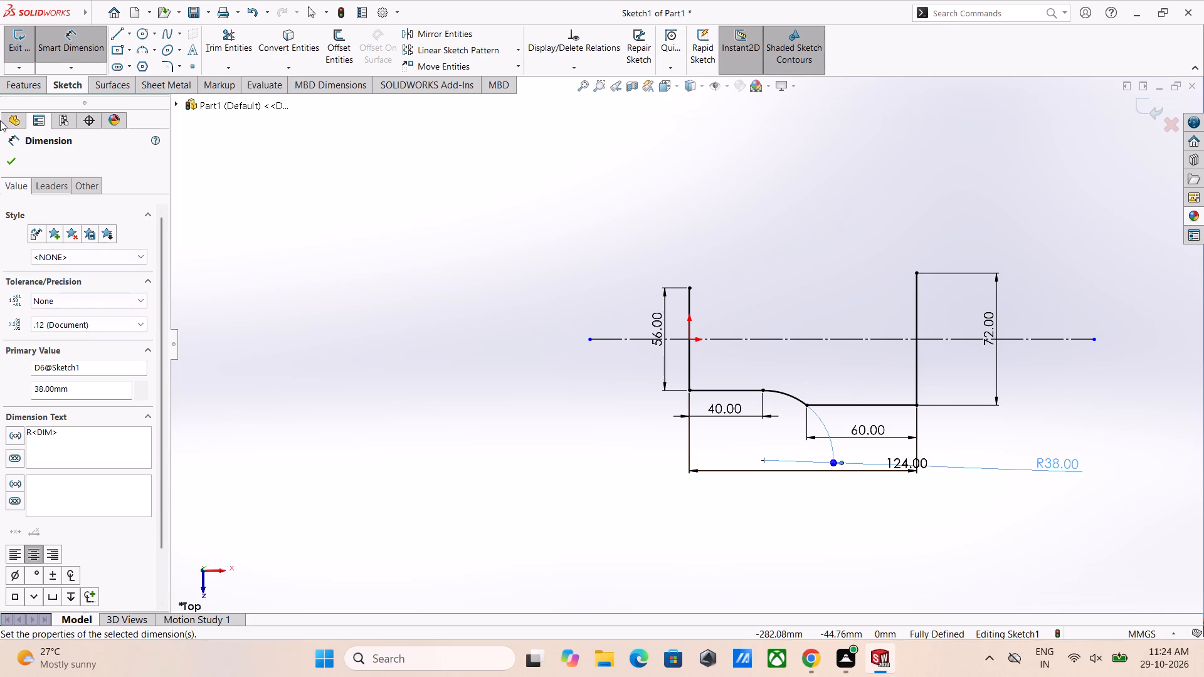
pyautogui.click(13, 159)
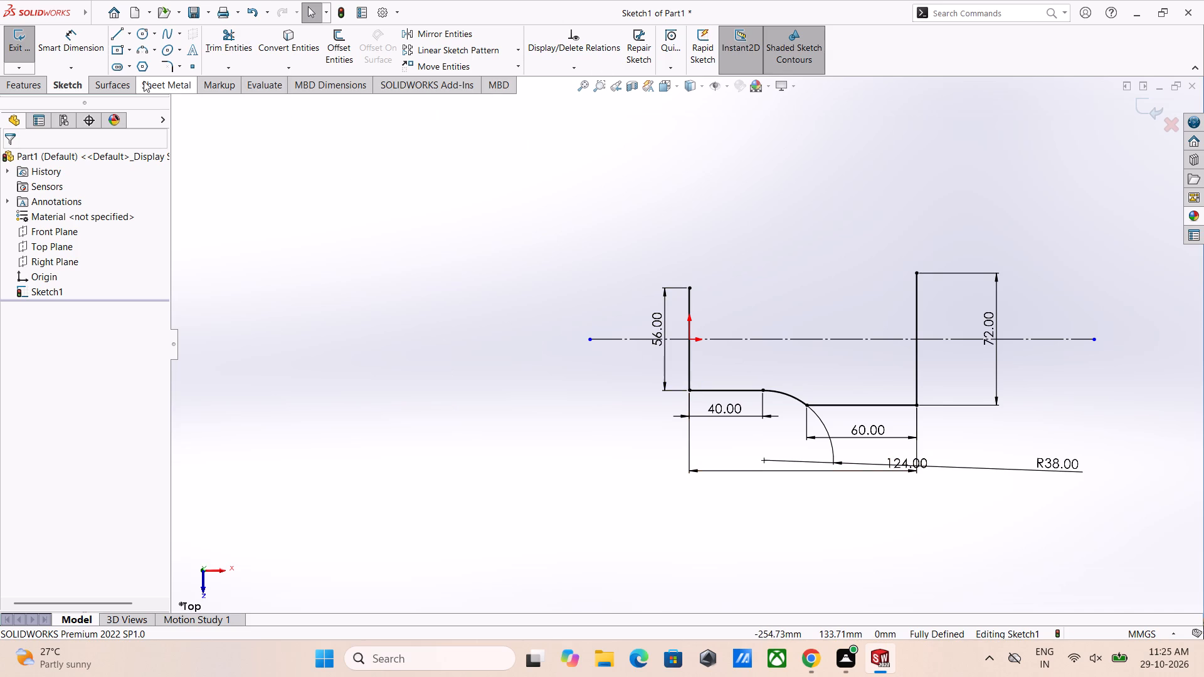
# Mirror the arc and both lower horizontal lines about the horizontal construction centerline, keeping the originals.
pyautogui.click(451, 31)
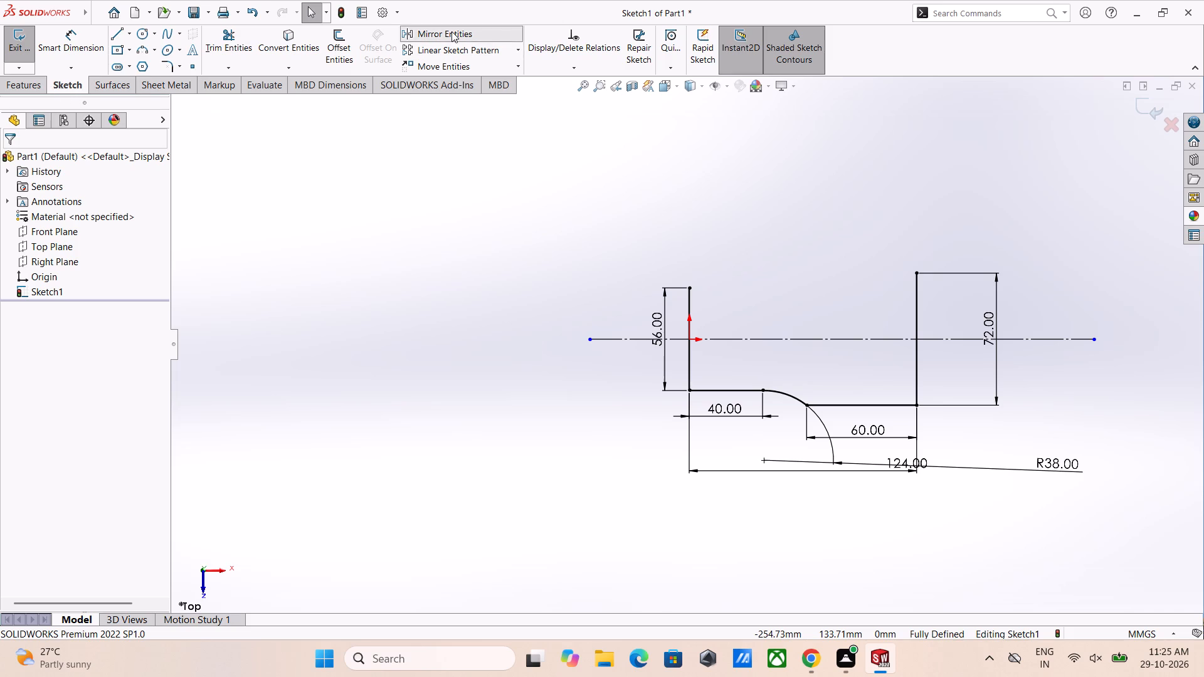
pyautogui.click(786, 391)
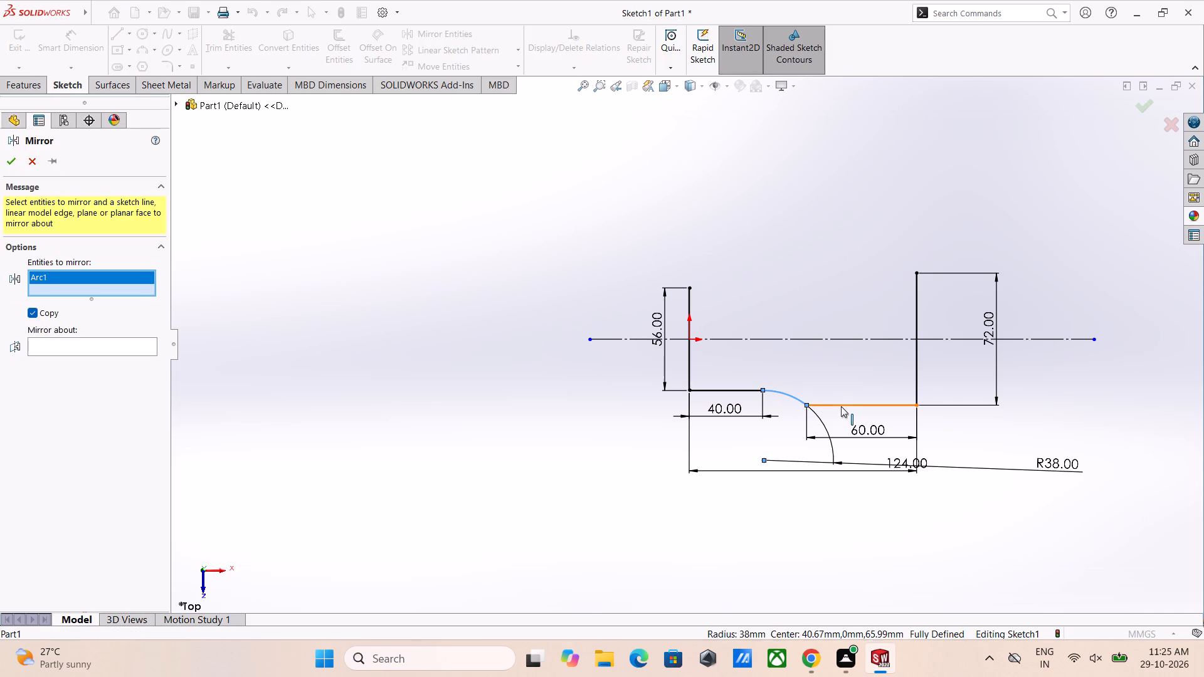
pyautogui.click(842, 406)
pyautogui.click(722, 391)
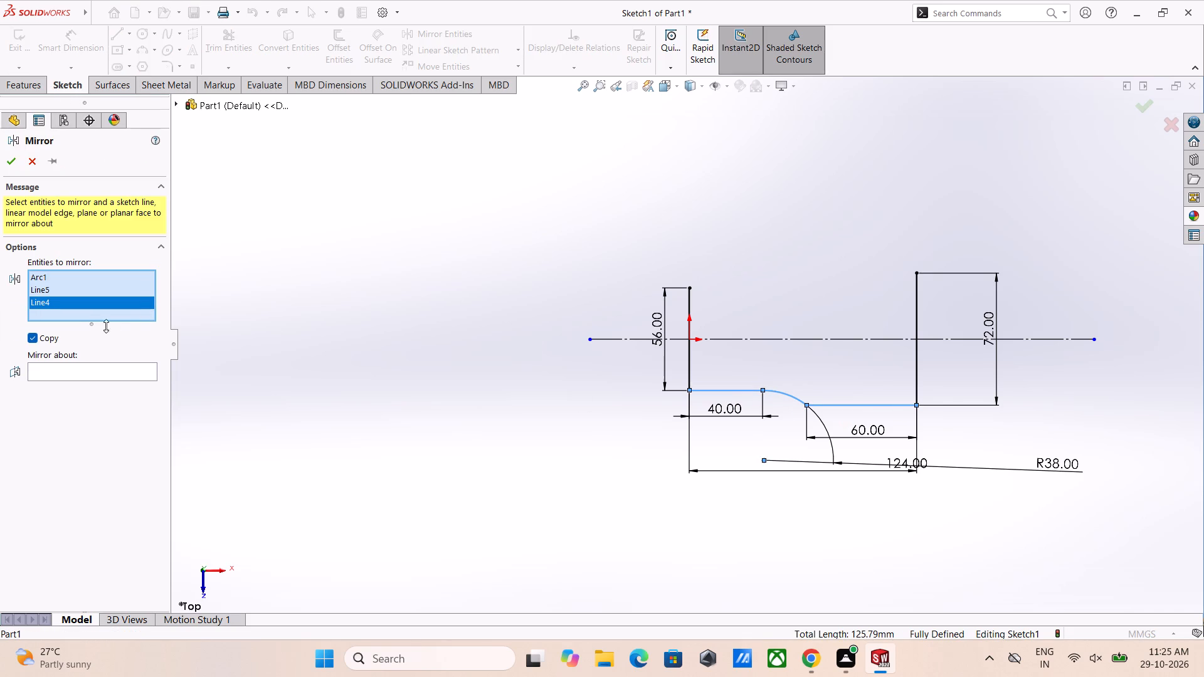
pyautogui.moveTo(111, 376); pyautogui.dragTo(119, 376)
pyautogui.click(828, 340)
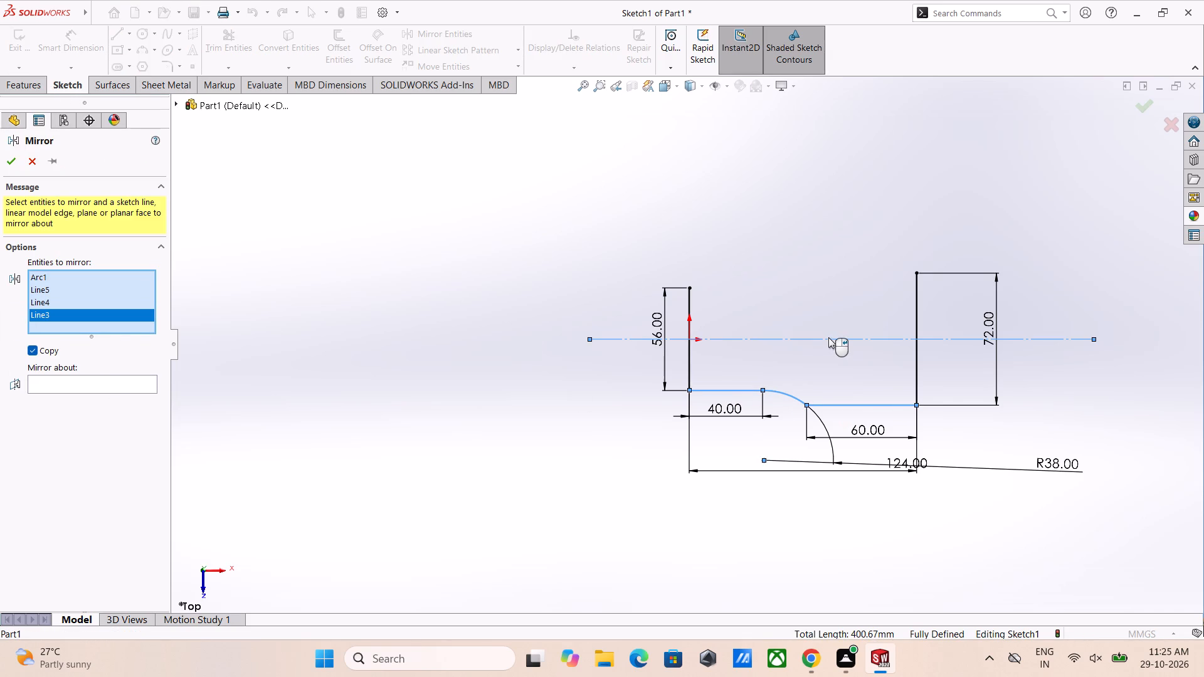
pyautogui.rightClick(136, 313)
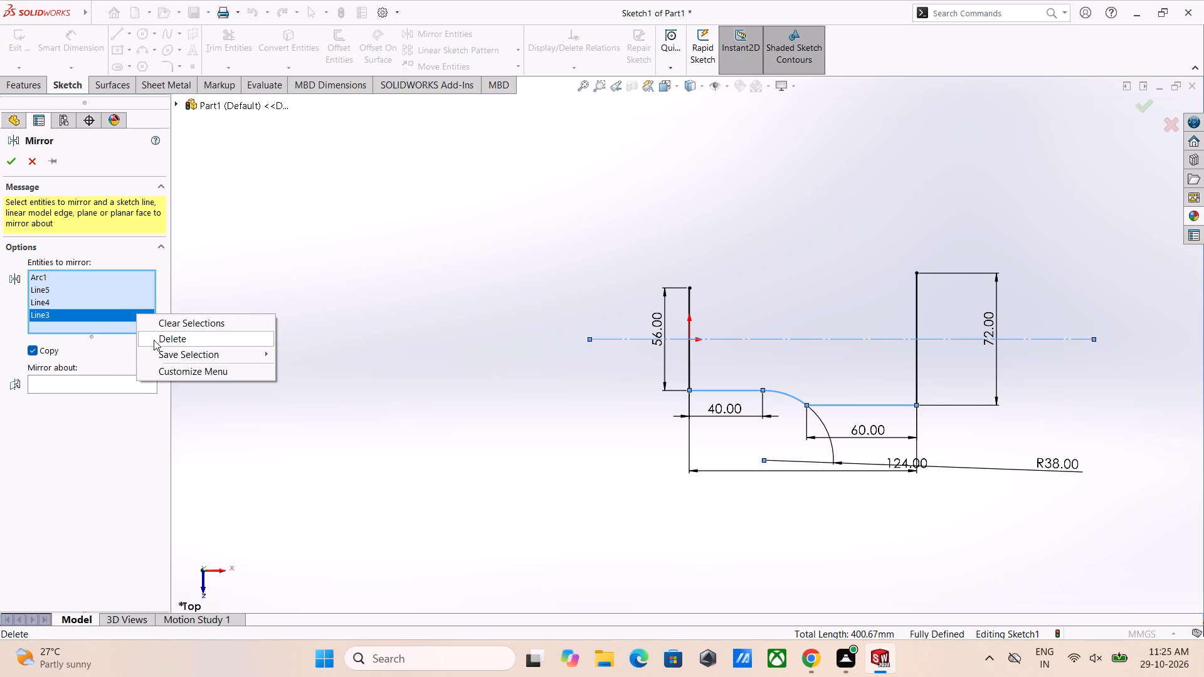
pyautogui.click(154, 340)
pyautogui.click(117, 367)
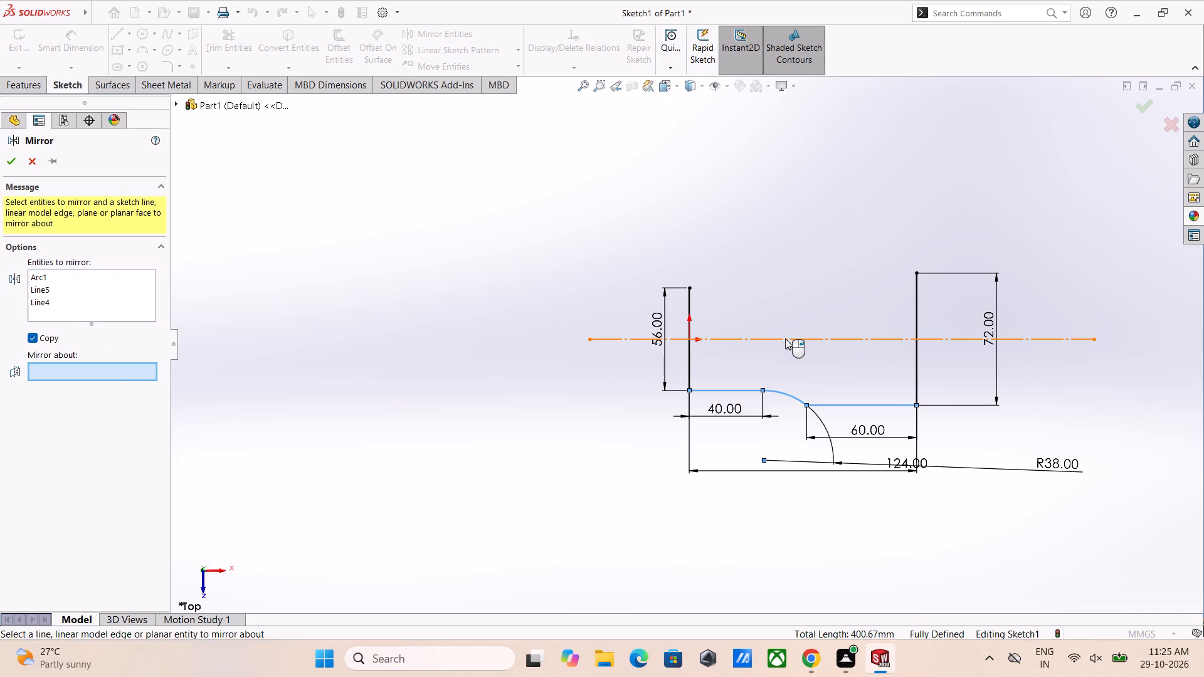
pyautogui.click(785, 338)
pyautogui.click(11, 157)
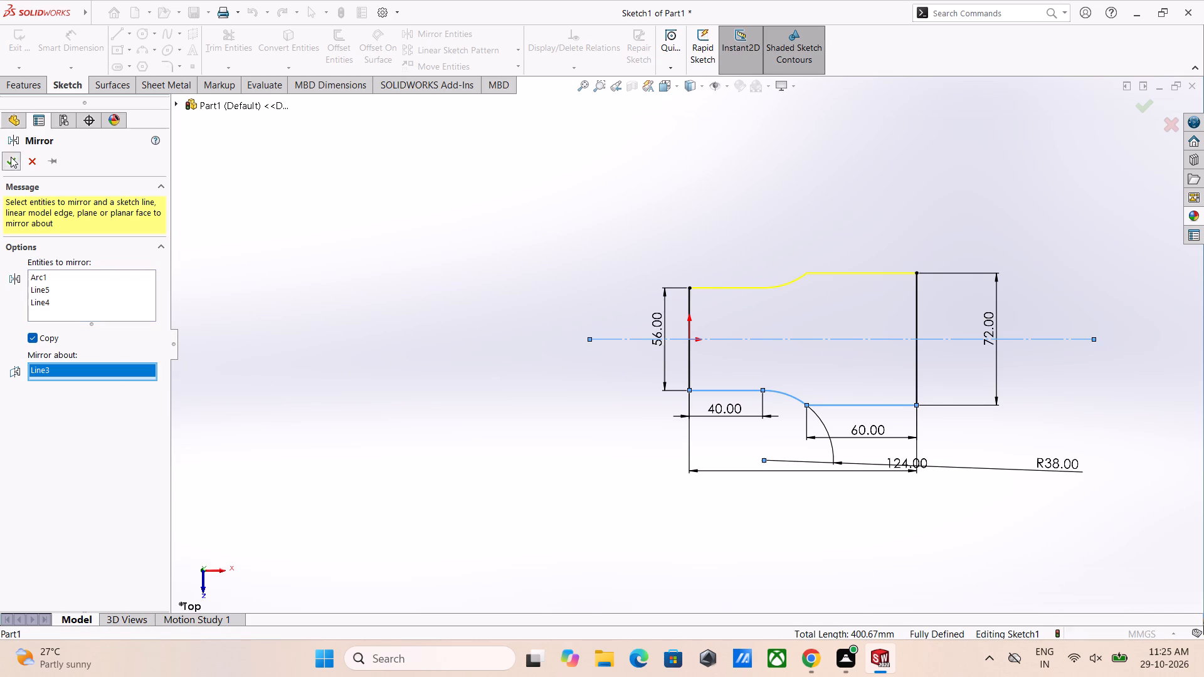
pyautogui.click(604, 186)
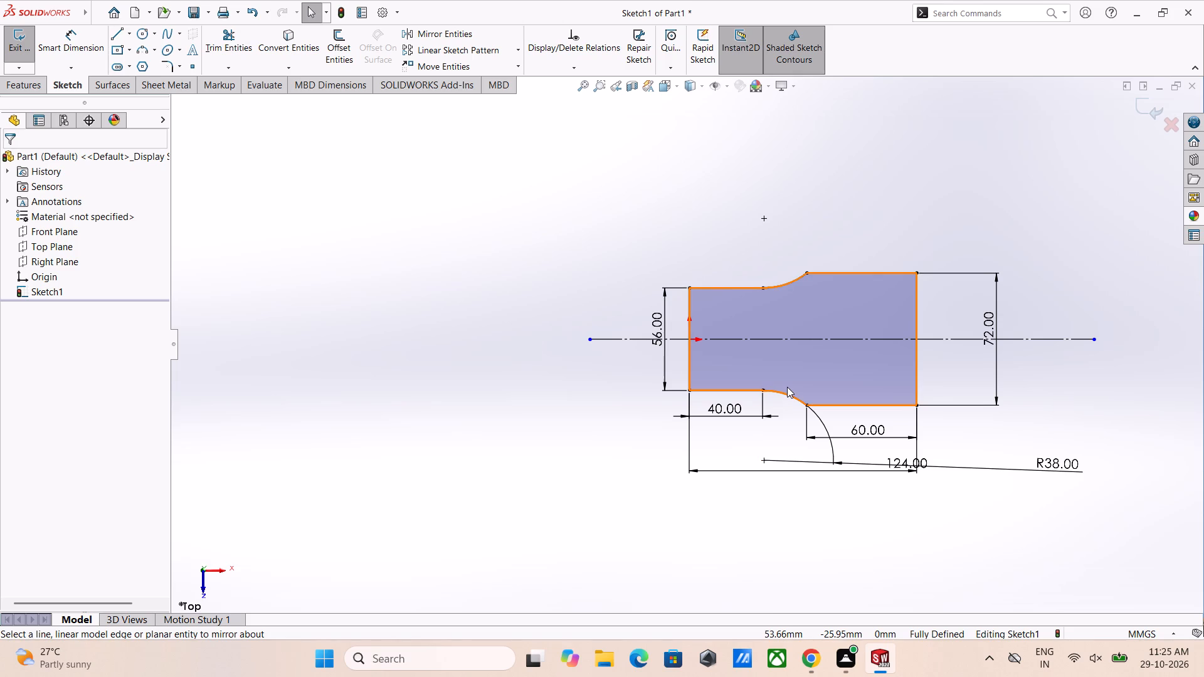
# Move the R38 radius dimension text lower, clear of the 124 mm dimension.
pyautogui.scroll(-2, 772, 312)
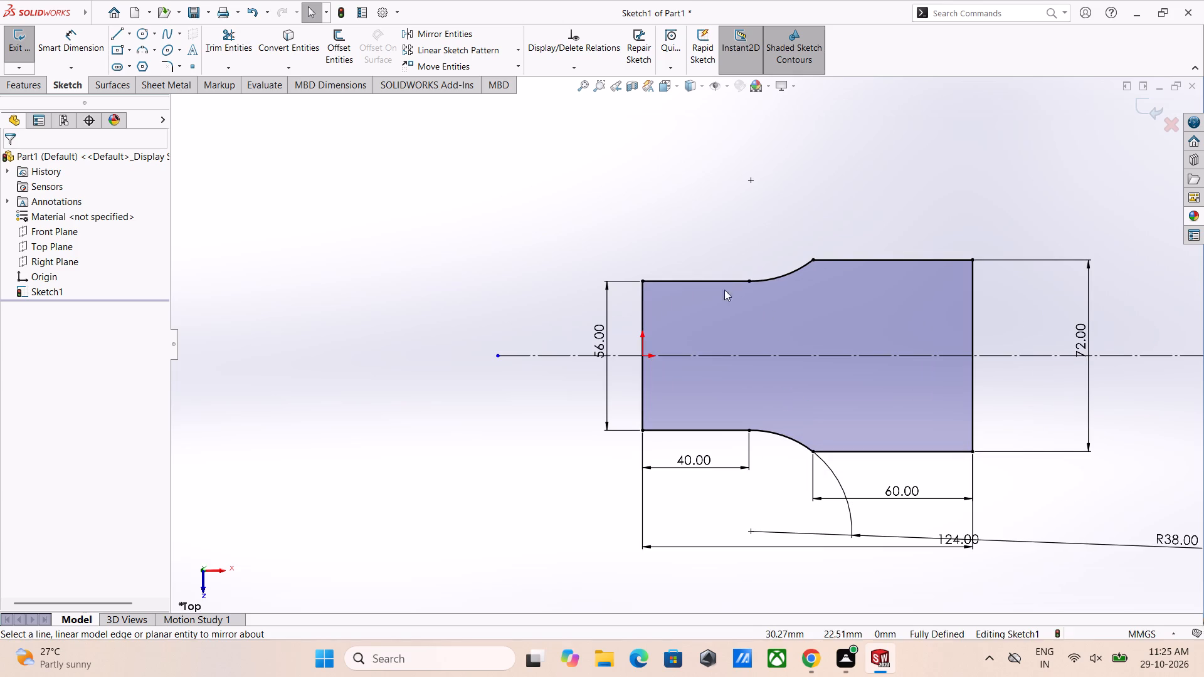
pyautogui.scroll(-3, 806, 347)
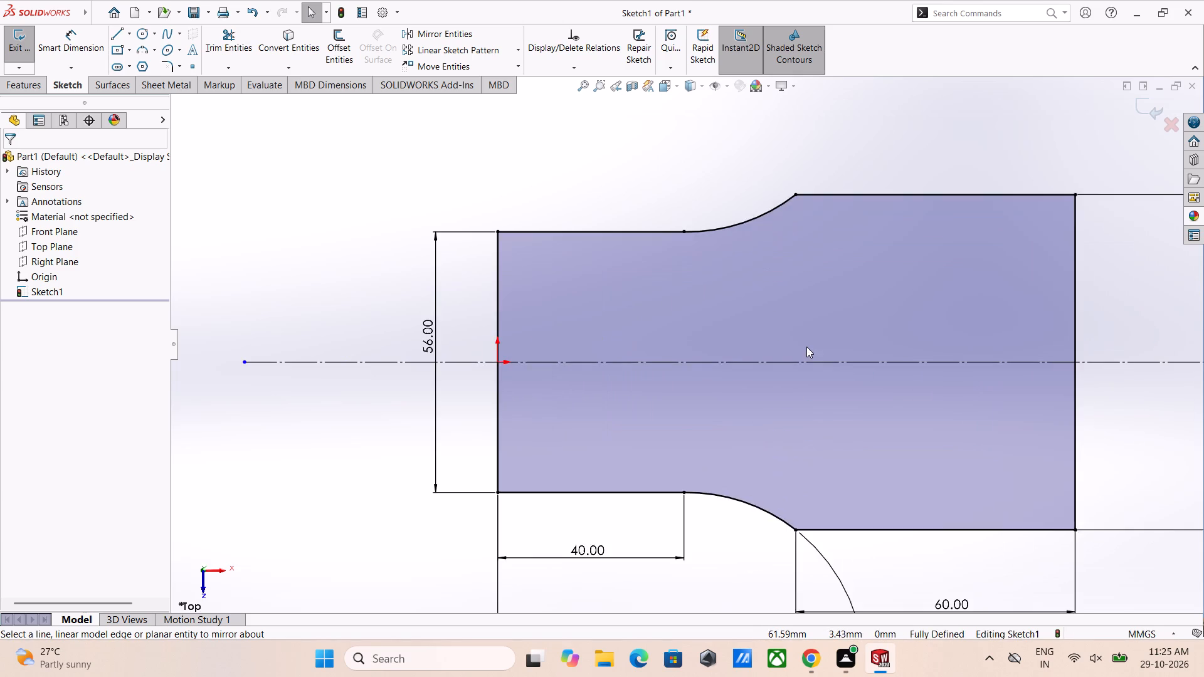
pyautogui.scroll(2, 806, 347)
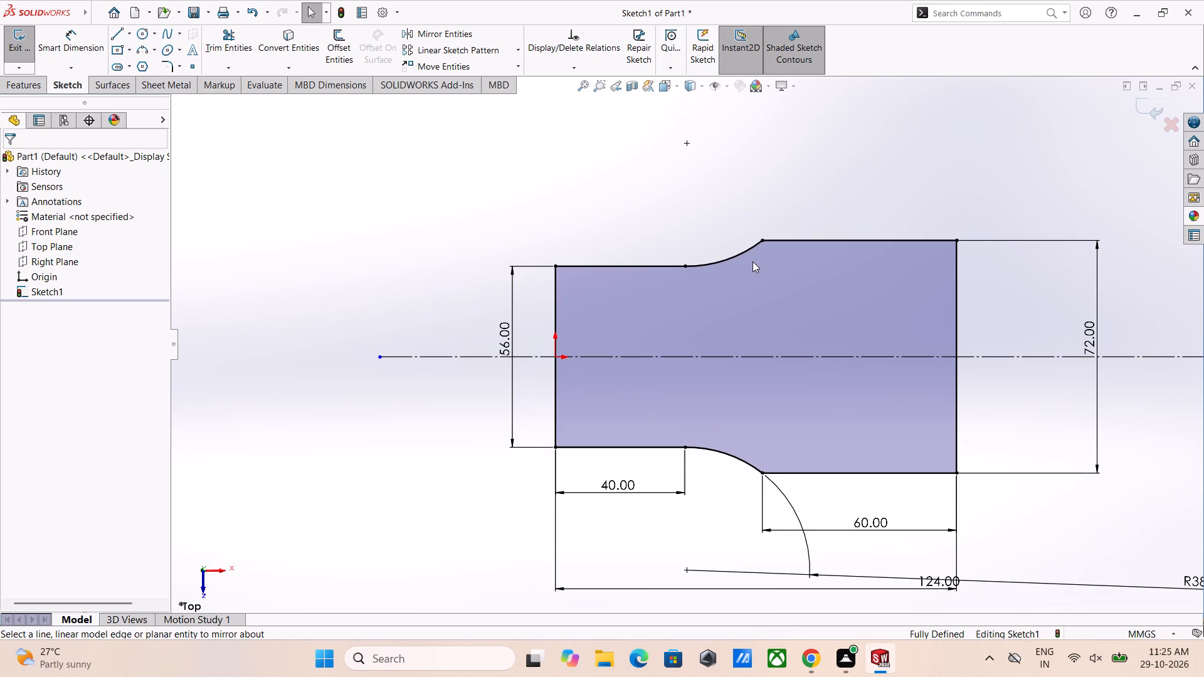
pyautogui.scroll(2, 784, 249)
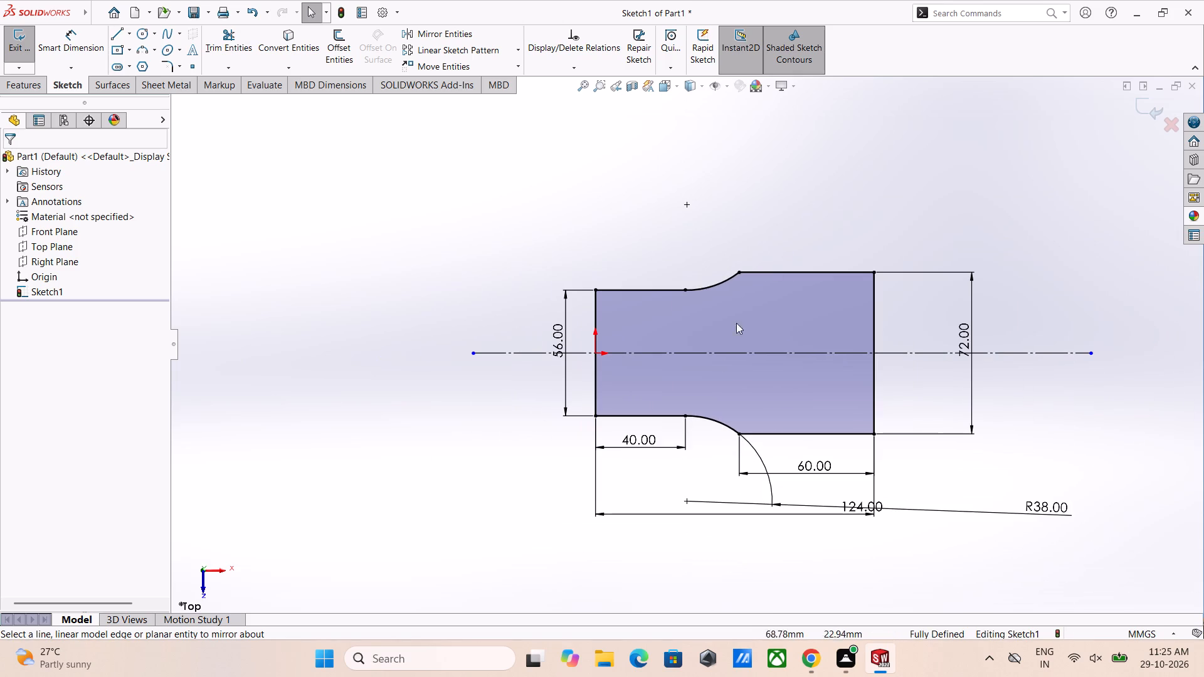
pyautogui.moveTo(1040, 518); pyautogui.dragTo(989, 566)
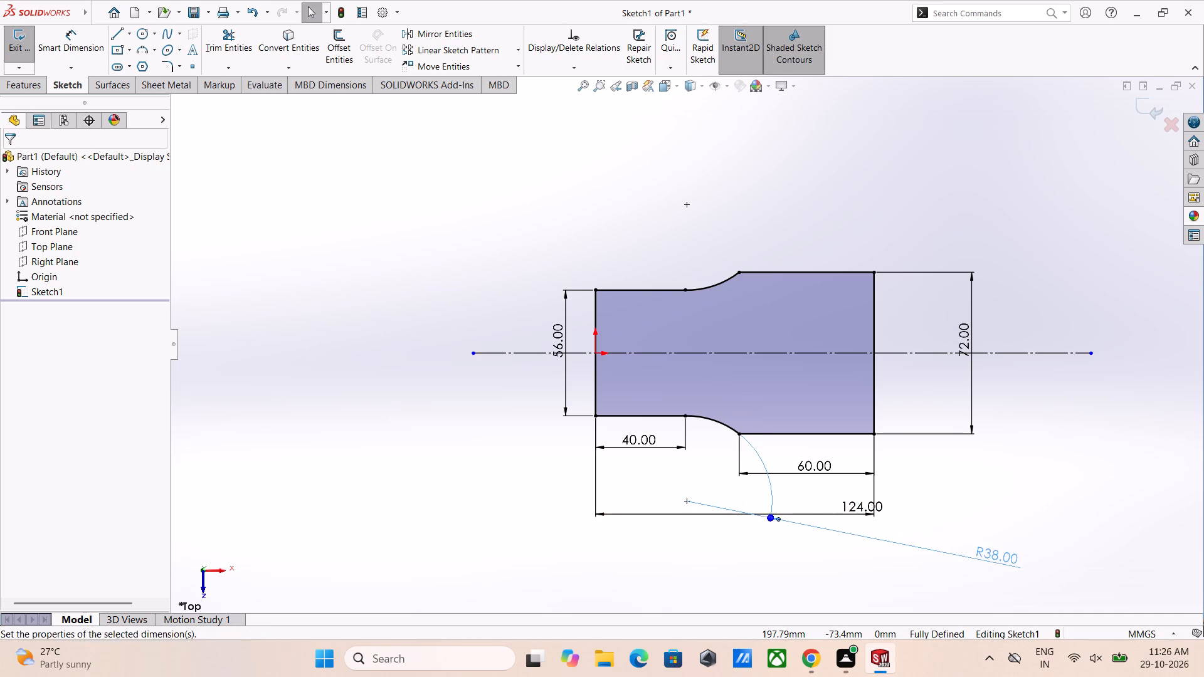
# Delete the lower and upper 60 mm horizontal lines between the arcs and the 72 mm vertical line.
pyautogui.scroll(-5, 797, 448)
pyautogui.scroll(4, 707, 419)
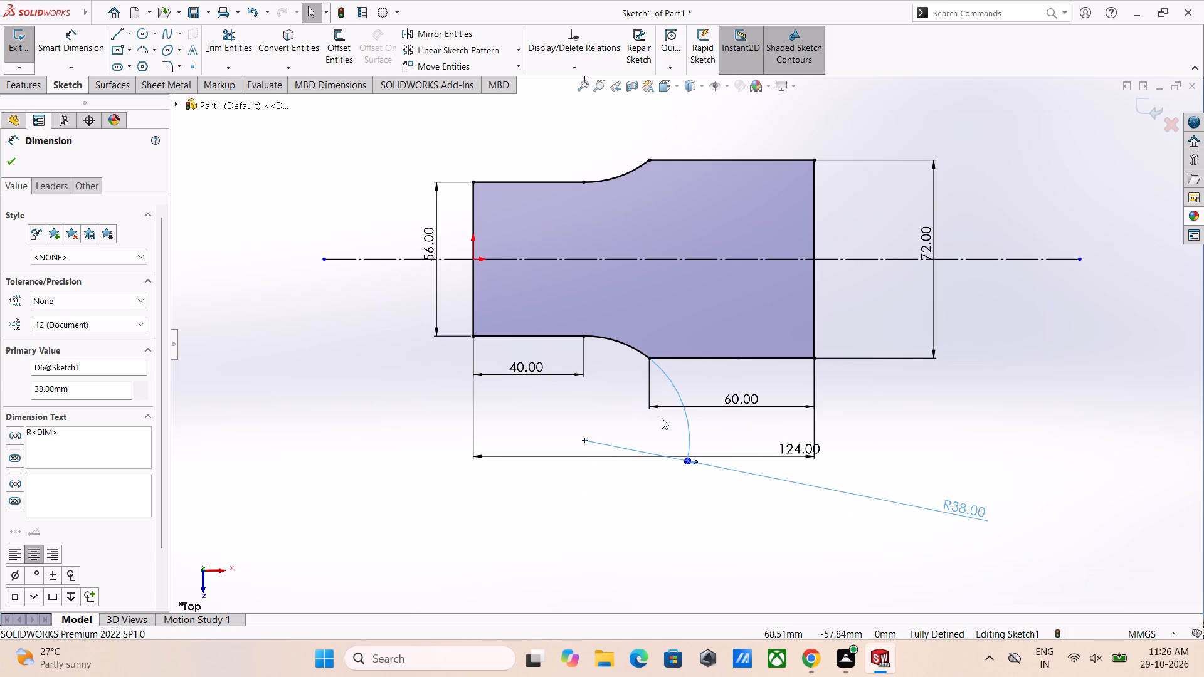
pyautogui.click(665, 360)
pyautogui.press('Delete')
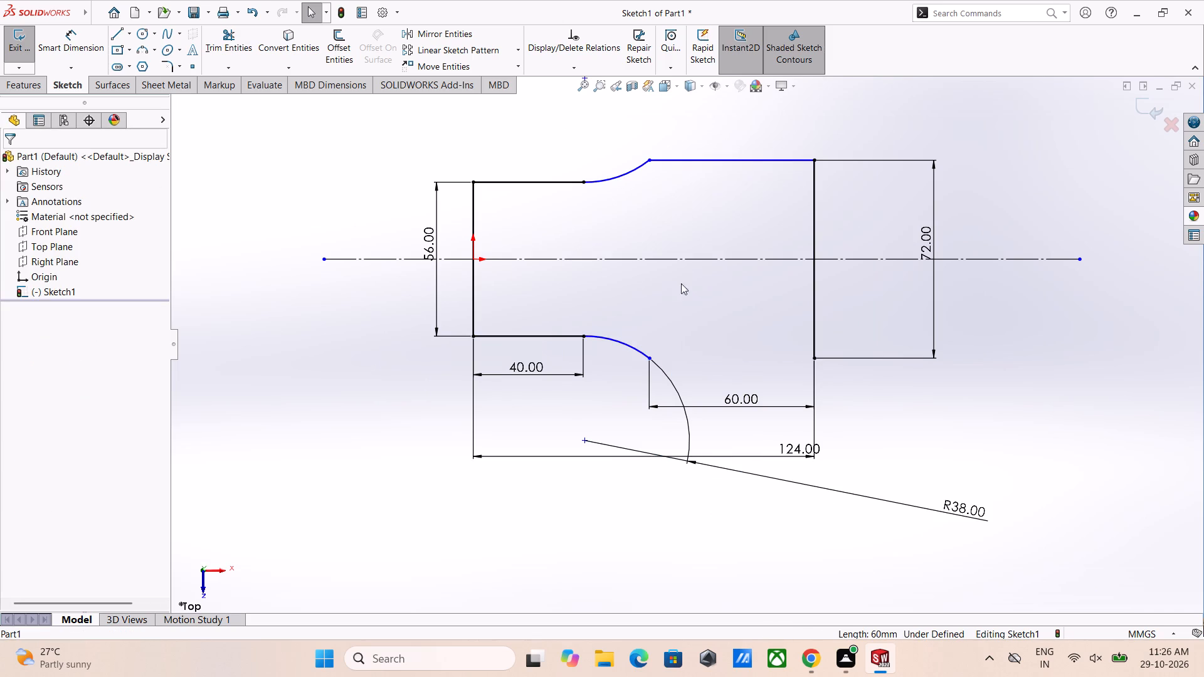
pyautogui.click(678, 159)
pyautogui.press('Delete')
# Draw a horizontal line about 47 mm long from the lower endpoint of the 72 mm vertical line toward the lower R38 arc.
pyautogui.click(120, 36)
pyautogui.moveTo(815, 358); pyautogui.dragTo(808, 358)
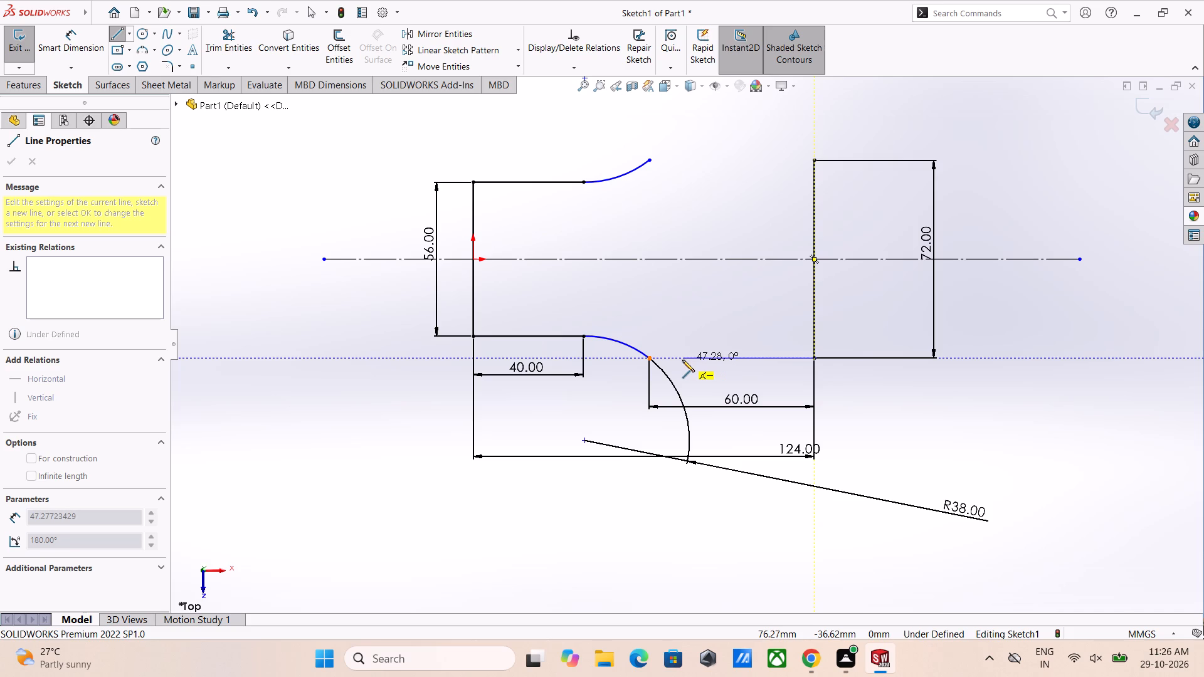
pyautogui.click(685, 360)
pyautogui.press('Escape')
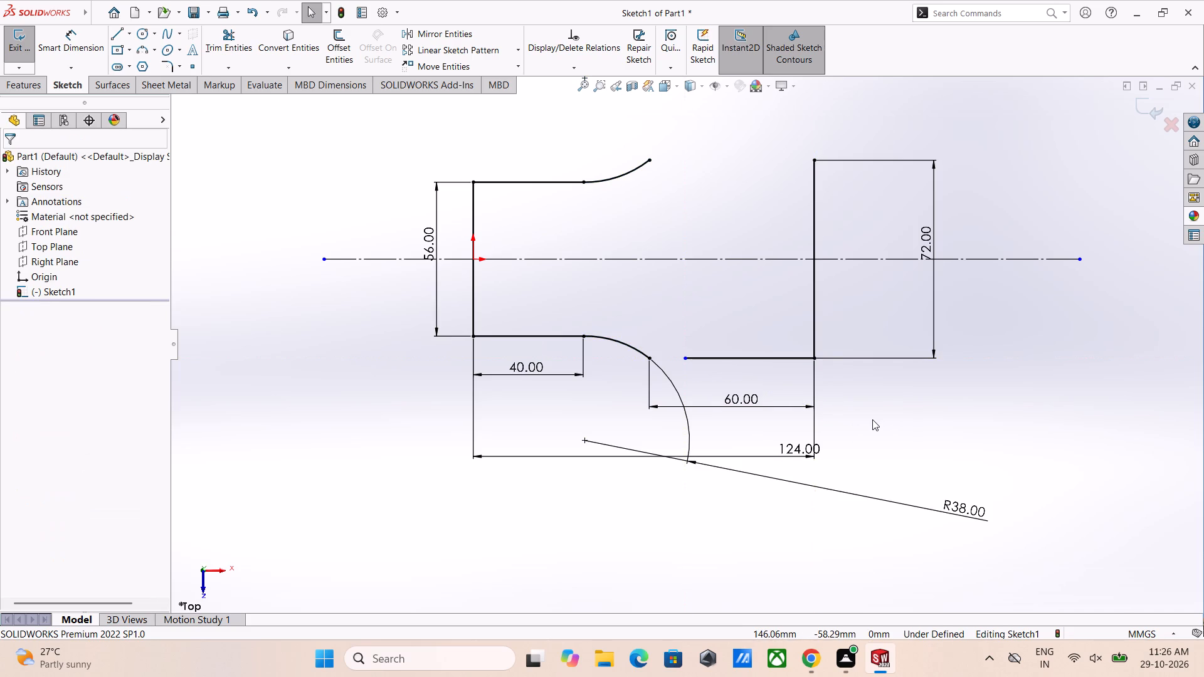
pyautogui.press('Escape')
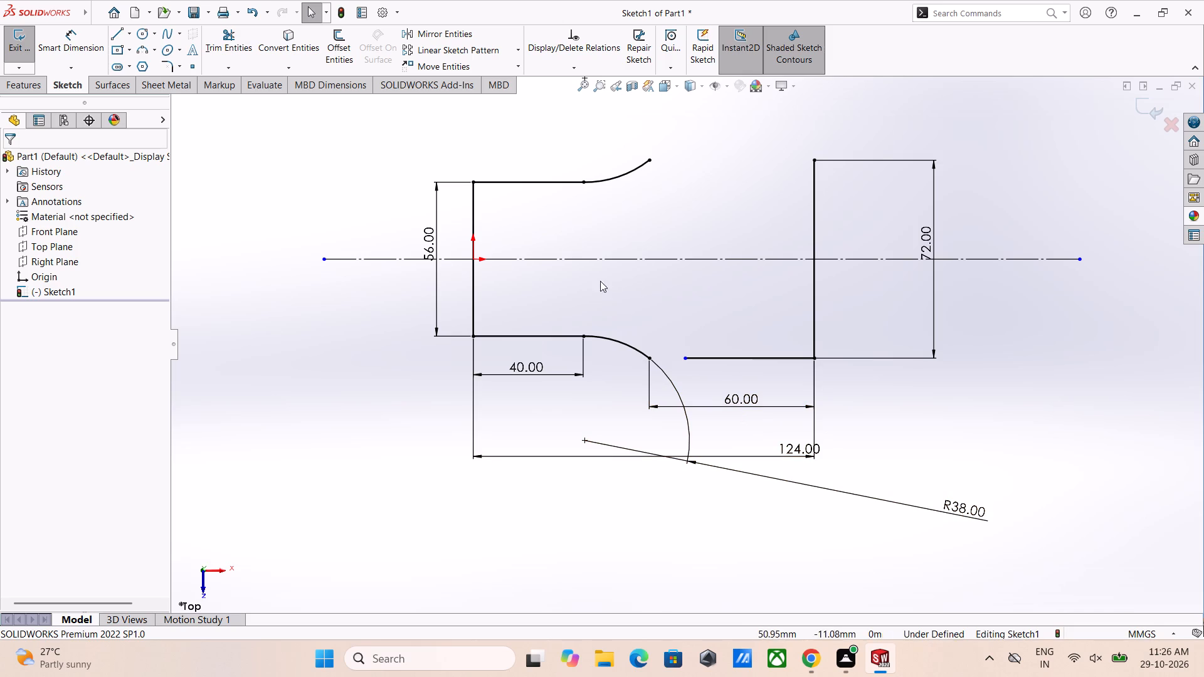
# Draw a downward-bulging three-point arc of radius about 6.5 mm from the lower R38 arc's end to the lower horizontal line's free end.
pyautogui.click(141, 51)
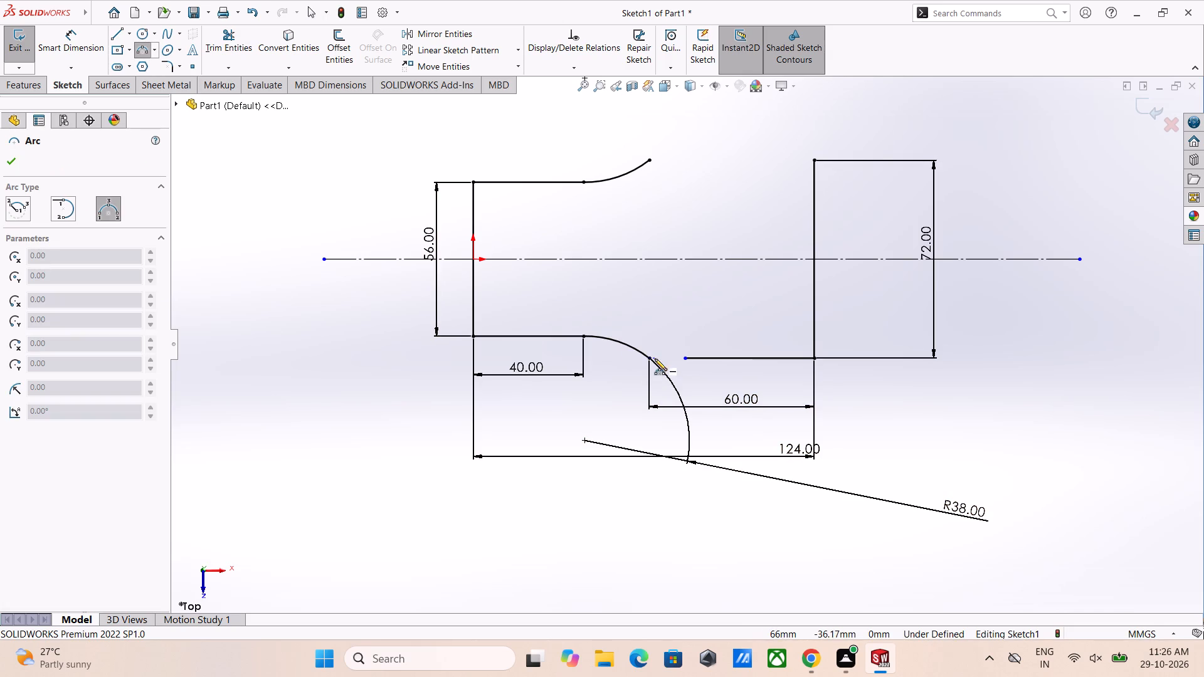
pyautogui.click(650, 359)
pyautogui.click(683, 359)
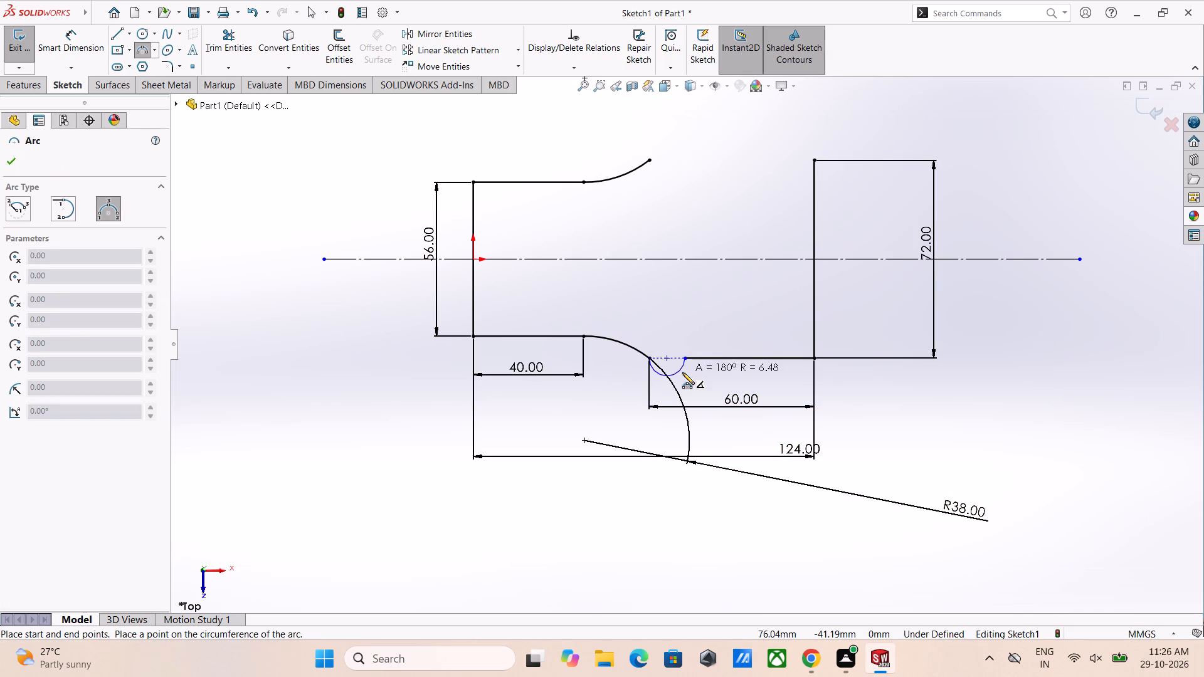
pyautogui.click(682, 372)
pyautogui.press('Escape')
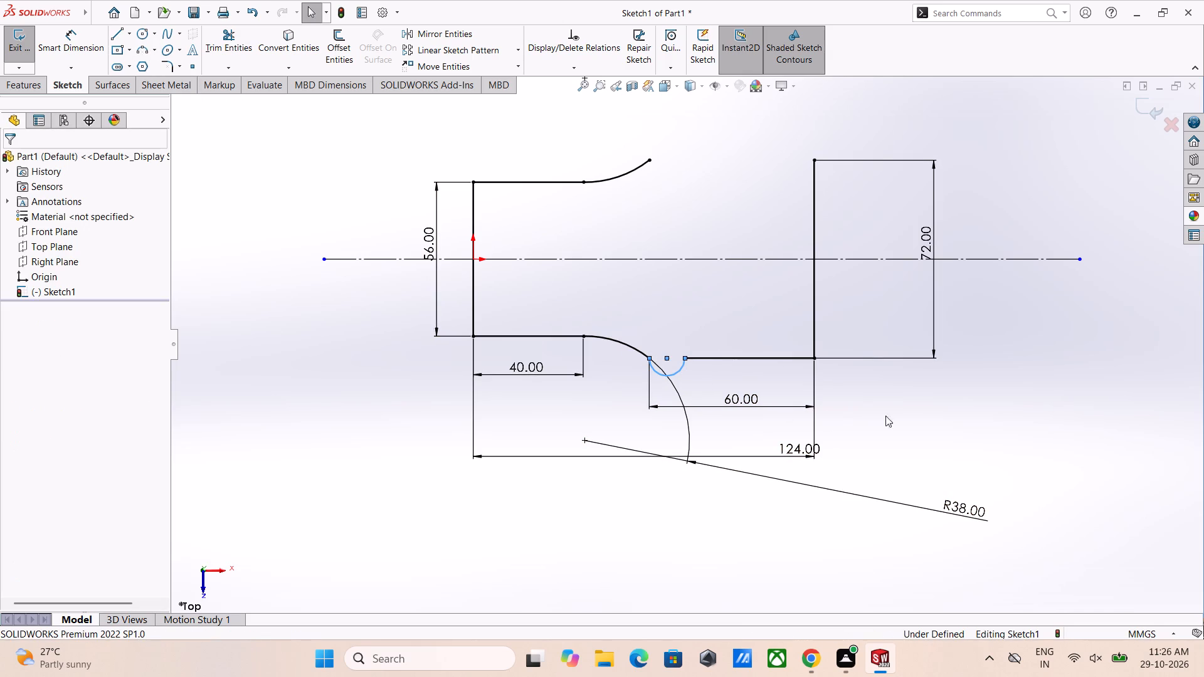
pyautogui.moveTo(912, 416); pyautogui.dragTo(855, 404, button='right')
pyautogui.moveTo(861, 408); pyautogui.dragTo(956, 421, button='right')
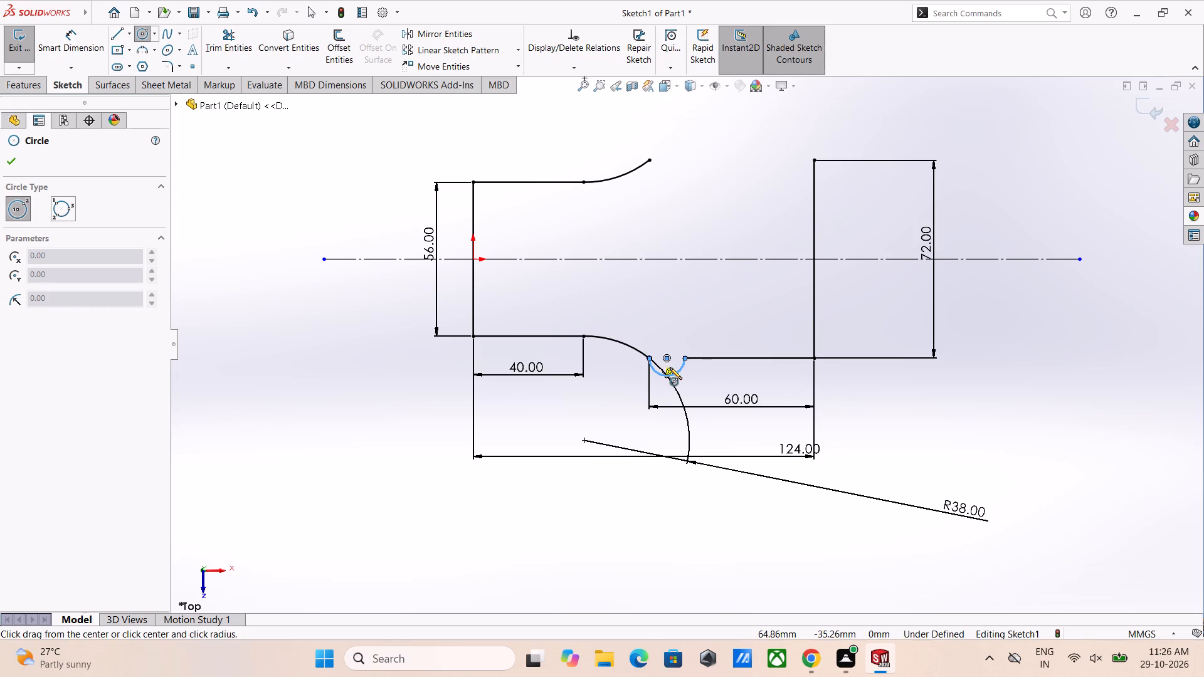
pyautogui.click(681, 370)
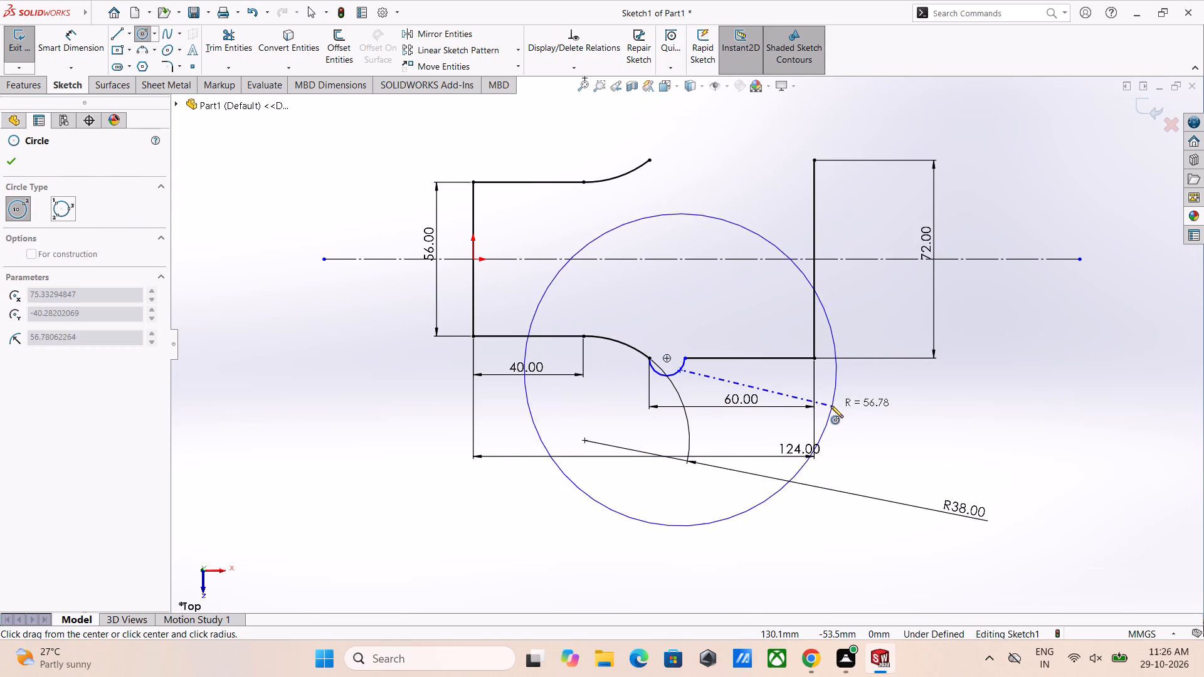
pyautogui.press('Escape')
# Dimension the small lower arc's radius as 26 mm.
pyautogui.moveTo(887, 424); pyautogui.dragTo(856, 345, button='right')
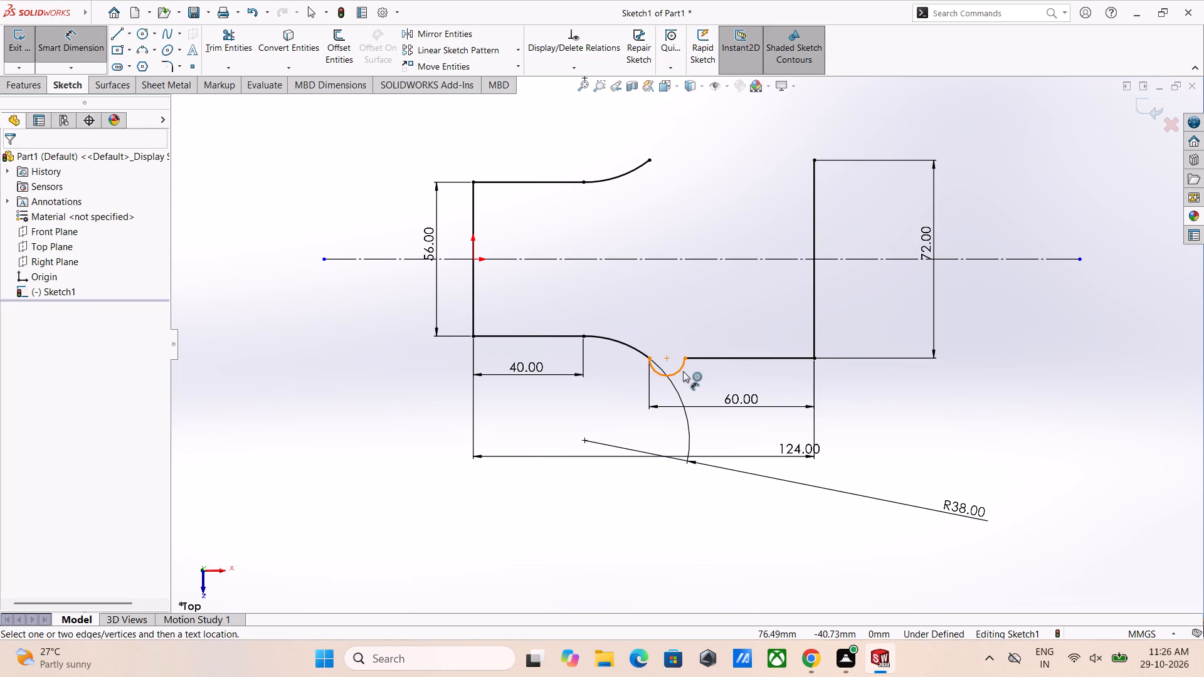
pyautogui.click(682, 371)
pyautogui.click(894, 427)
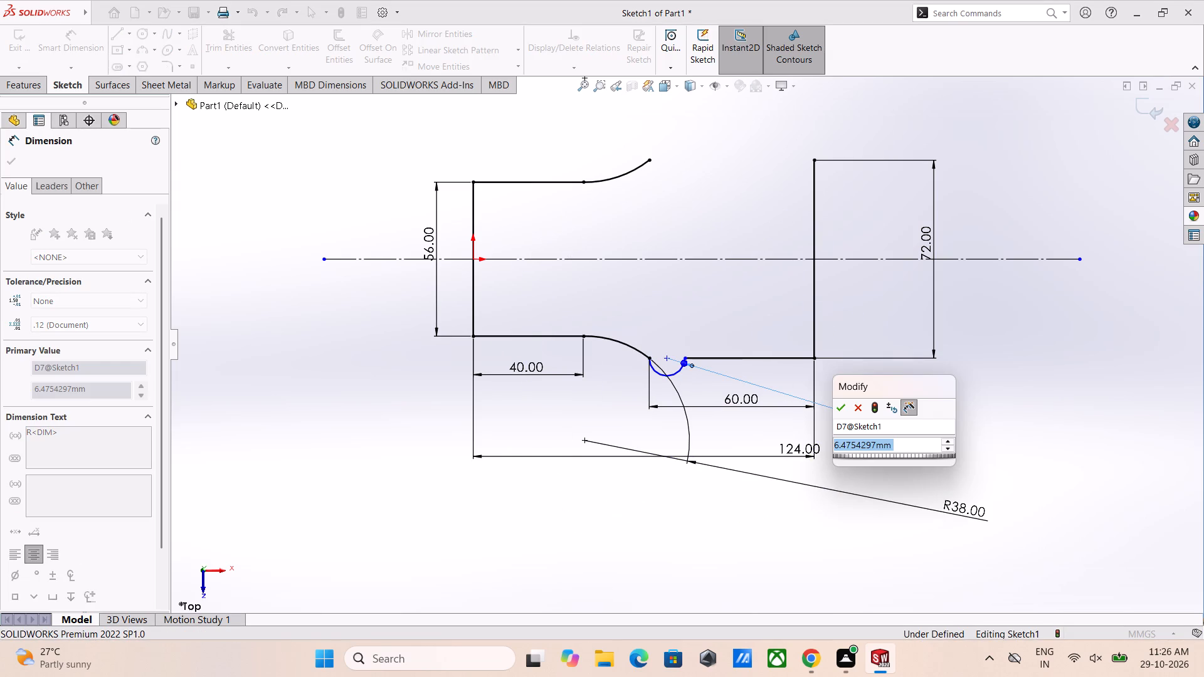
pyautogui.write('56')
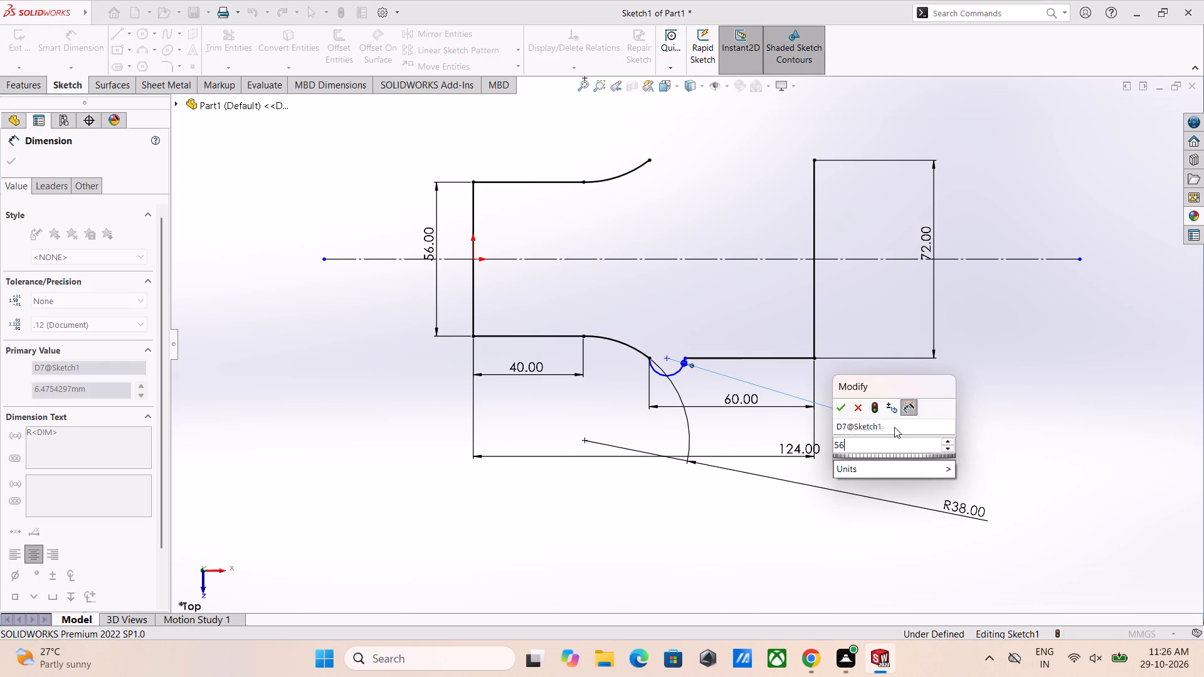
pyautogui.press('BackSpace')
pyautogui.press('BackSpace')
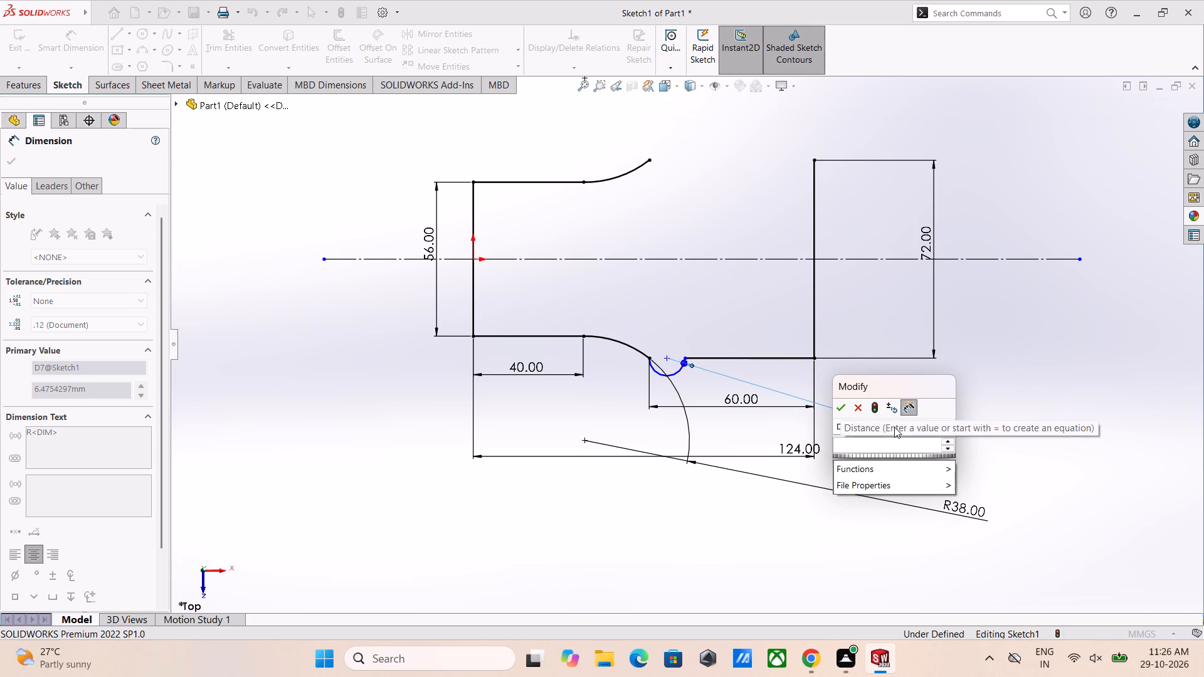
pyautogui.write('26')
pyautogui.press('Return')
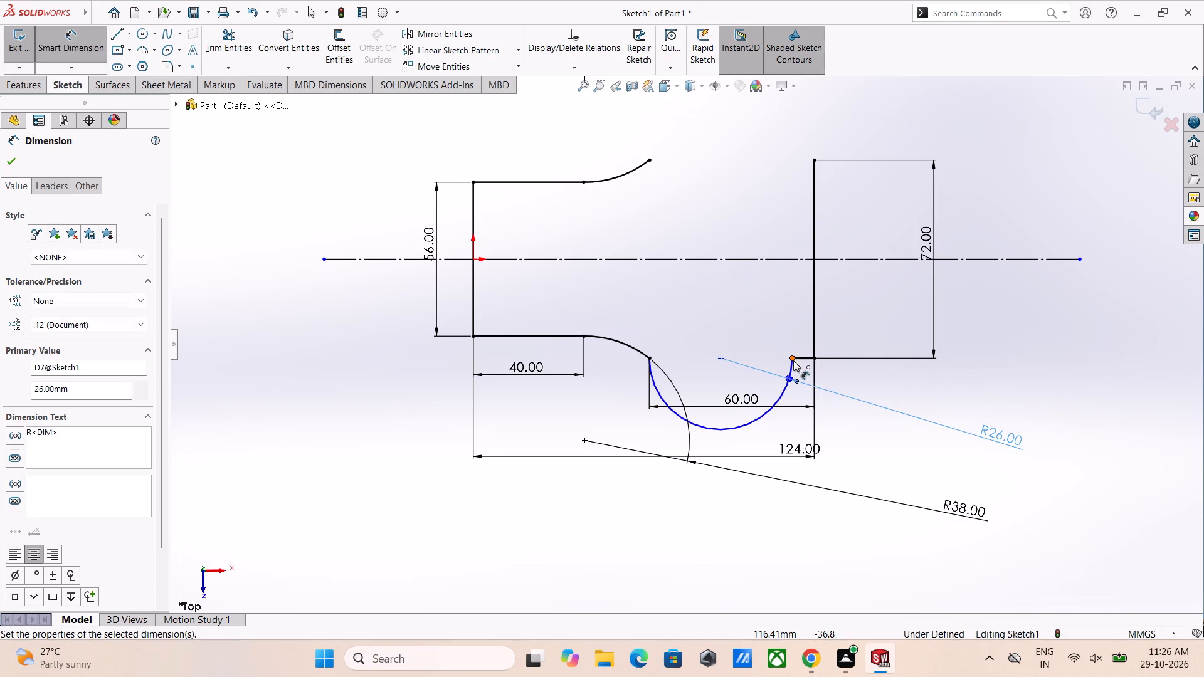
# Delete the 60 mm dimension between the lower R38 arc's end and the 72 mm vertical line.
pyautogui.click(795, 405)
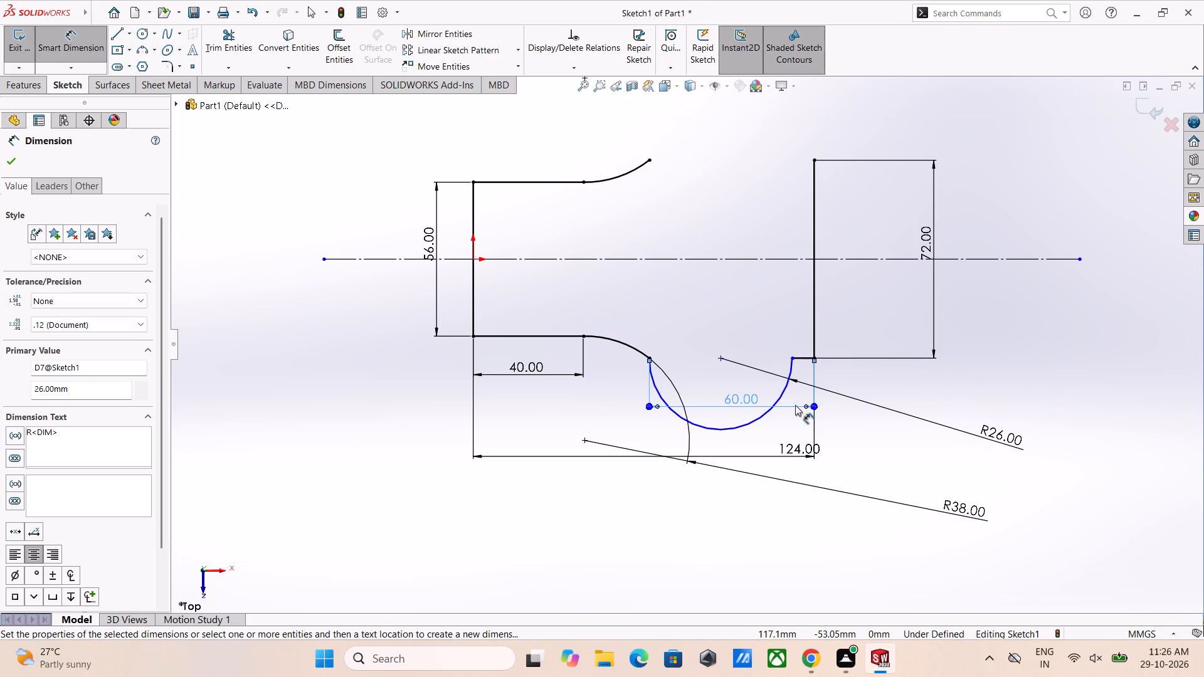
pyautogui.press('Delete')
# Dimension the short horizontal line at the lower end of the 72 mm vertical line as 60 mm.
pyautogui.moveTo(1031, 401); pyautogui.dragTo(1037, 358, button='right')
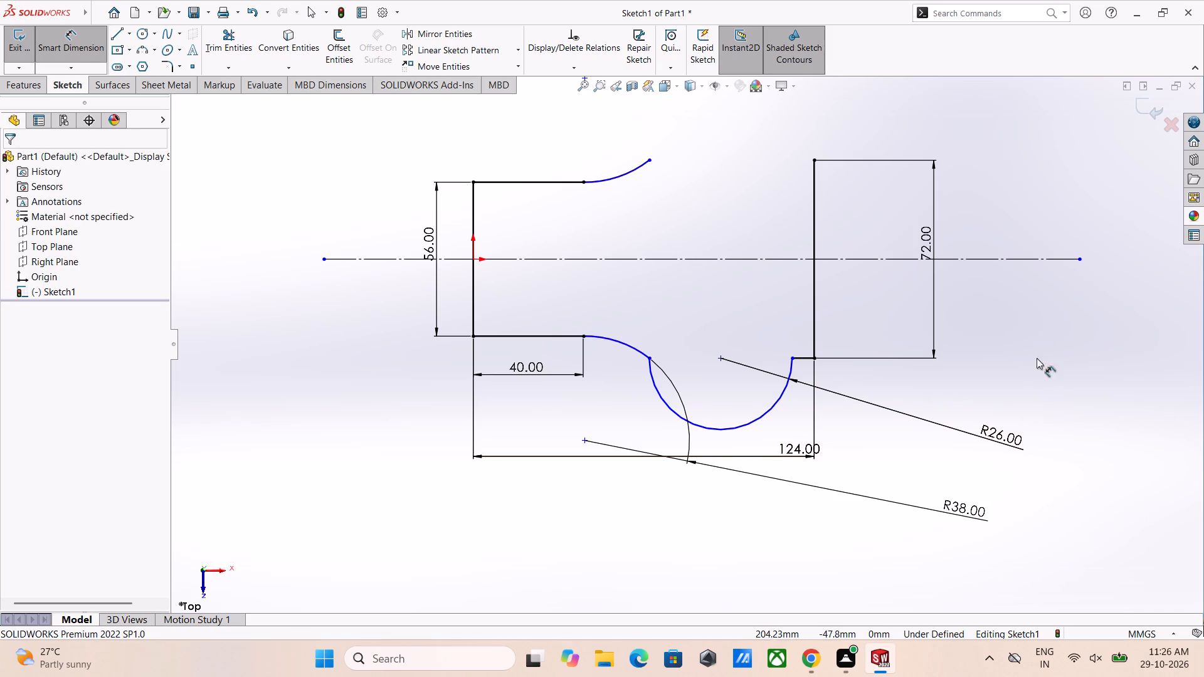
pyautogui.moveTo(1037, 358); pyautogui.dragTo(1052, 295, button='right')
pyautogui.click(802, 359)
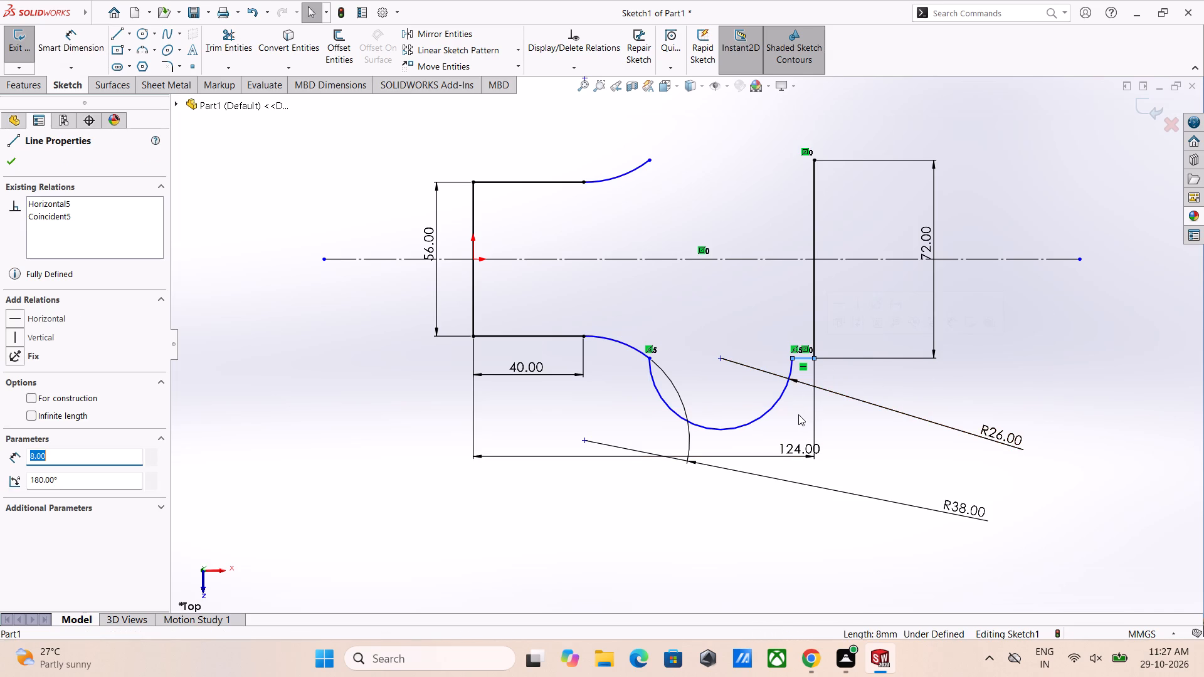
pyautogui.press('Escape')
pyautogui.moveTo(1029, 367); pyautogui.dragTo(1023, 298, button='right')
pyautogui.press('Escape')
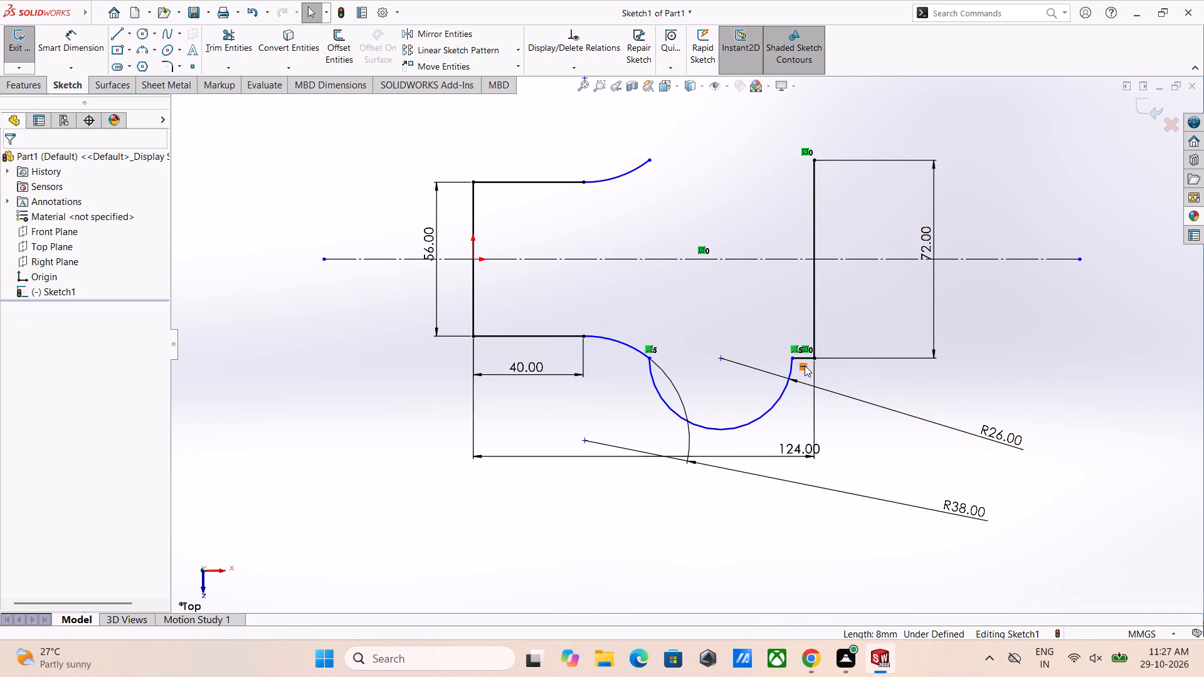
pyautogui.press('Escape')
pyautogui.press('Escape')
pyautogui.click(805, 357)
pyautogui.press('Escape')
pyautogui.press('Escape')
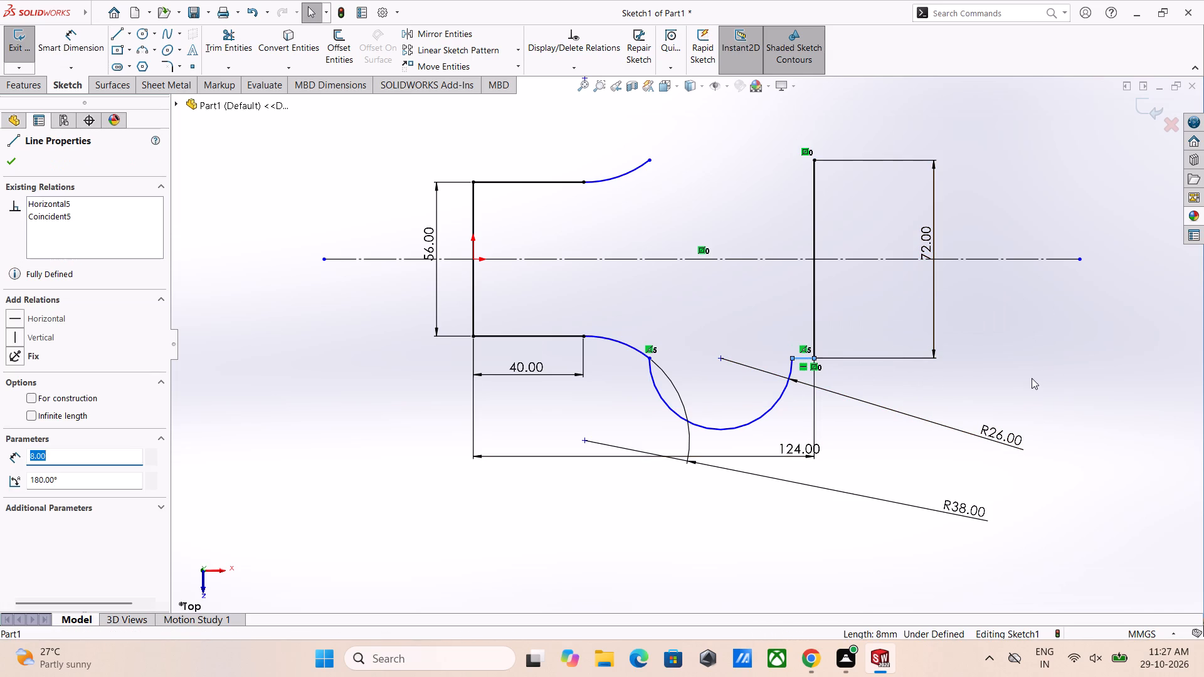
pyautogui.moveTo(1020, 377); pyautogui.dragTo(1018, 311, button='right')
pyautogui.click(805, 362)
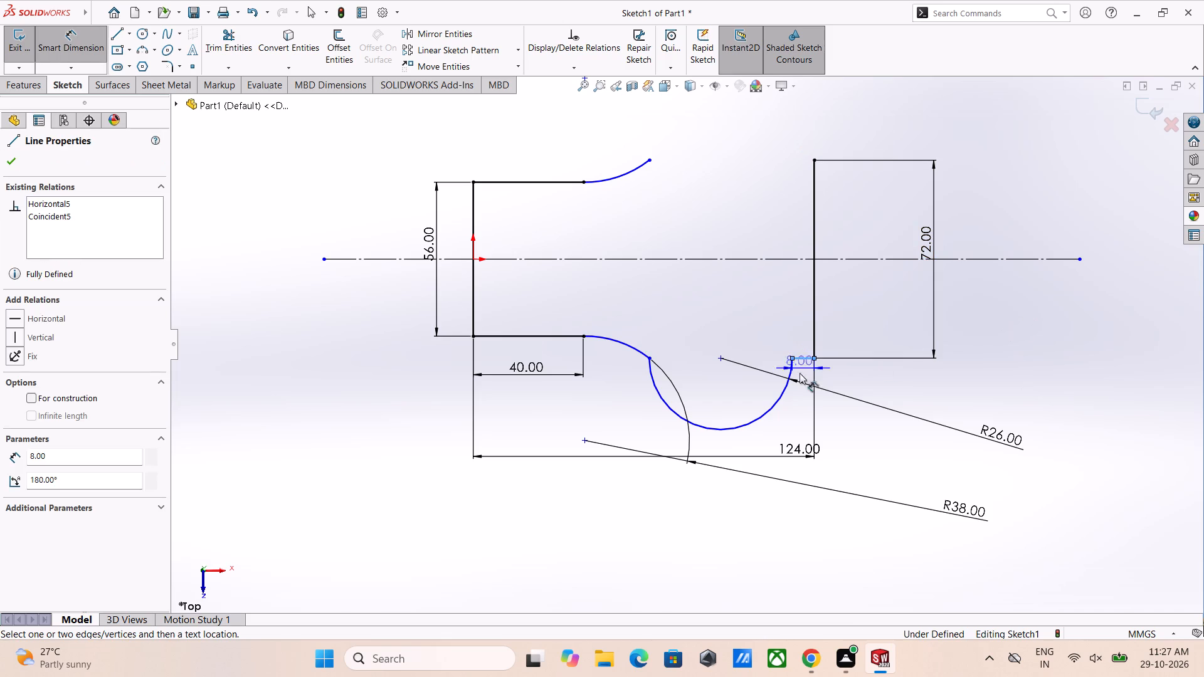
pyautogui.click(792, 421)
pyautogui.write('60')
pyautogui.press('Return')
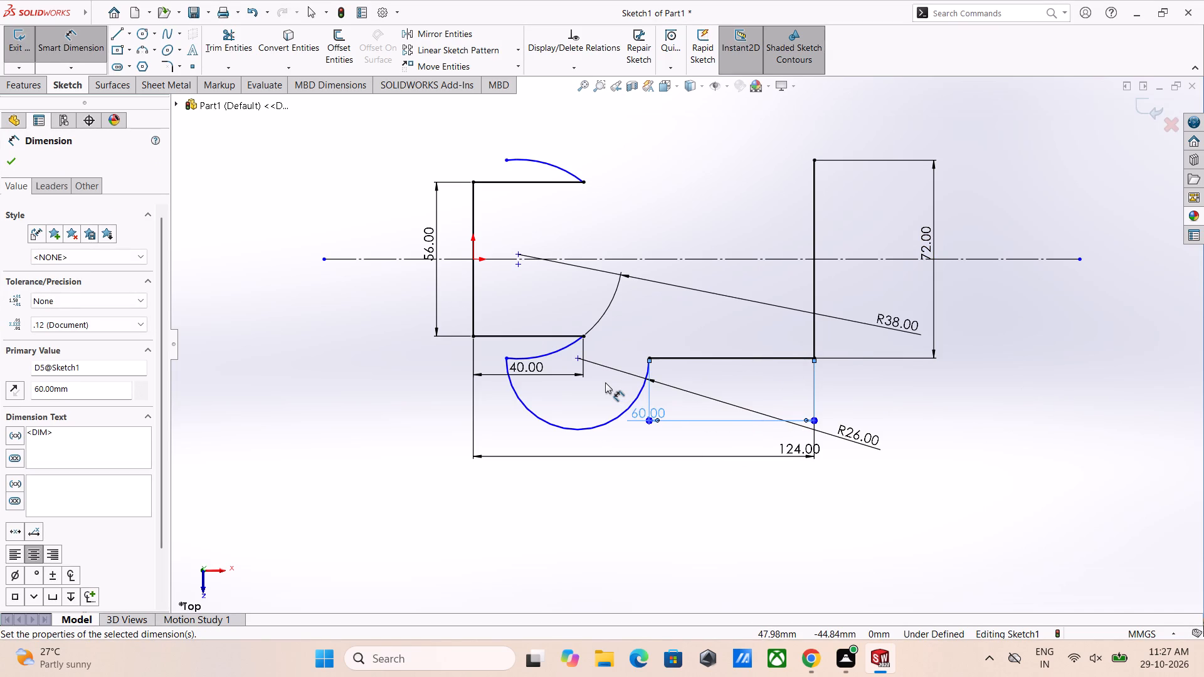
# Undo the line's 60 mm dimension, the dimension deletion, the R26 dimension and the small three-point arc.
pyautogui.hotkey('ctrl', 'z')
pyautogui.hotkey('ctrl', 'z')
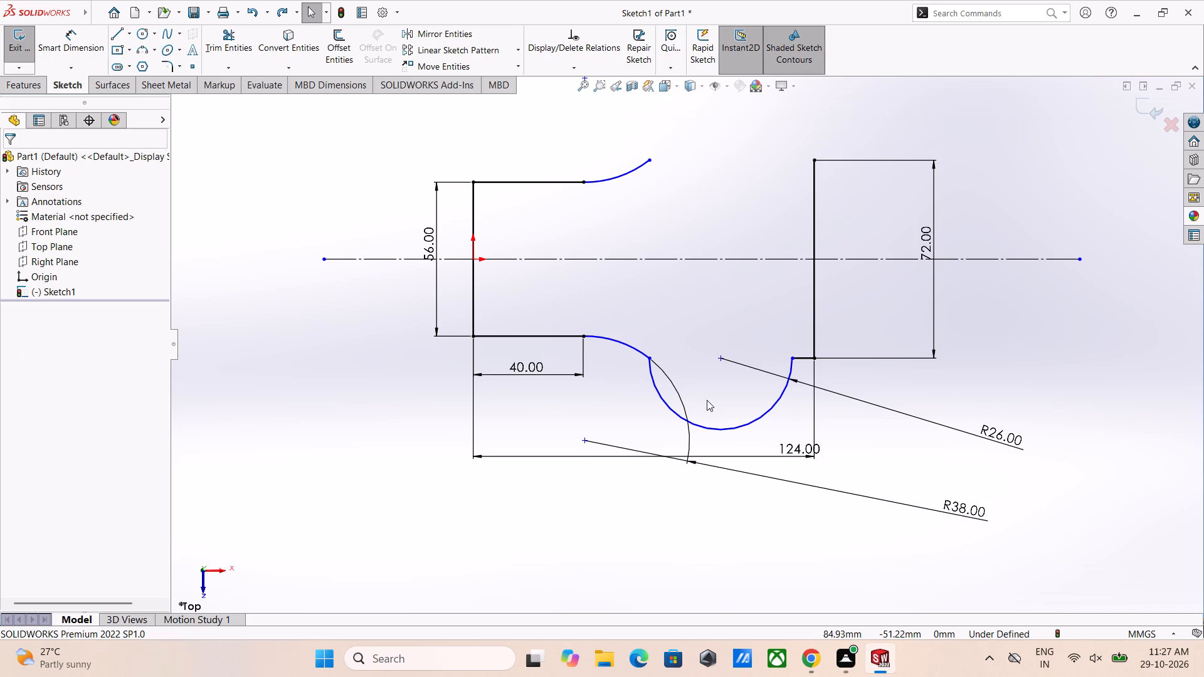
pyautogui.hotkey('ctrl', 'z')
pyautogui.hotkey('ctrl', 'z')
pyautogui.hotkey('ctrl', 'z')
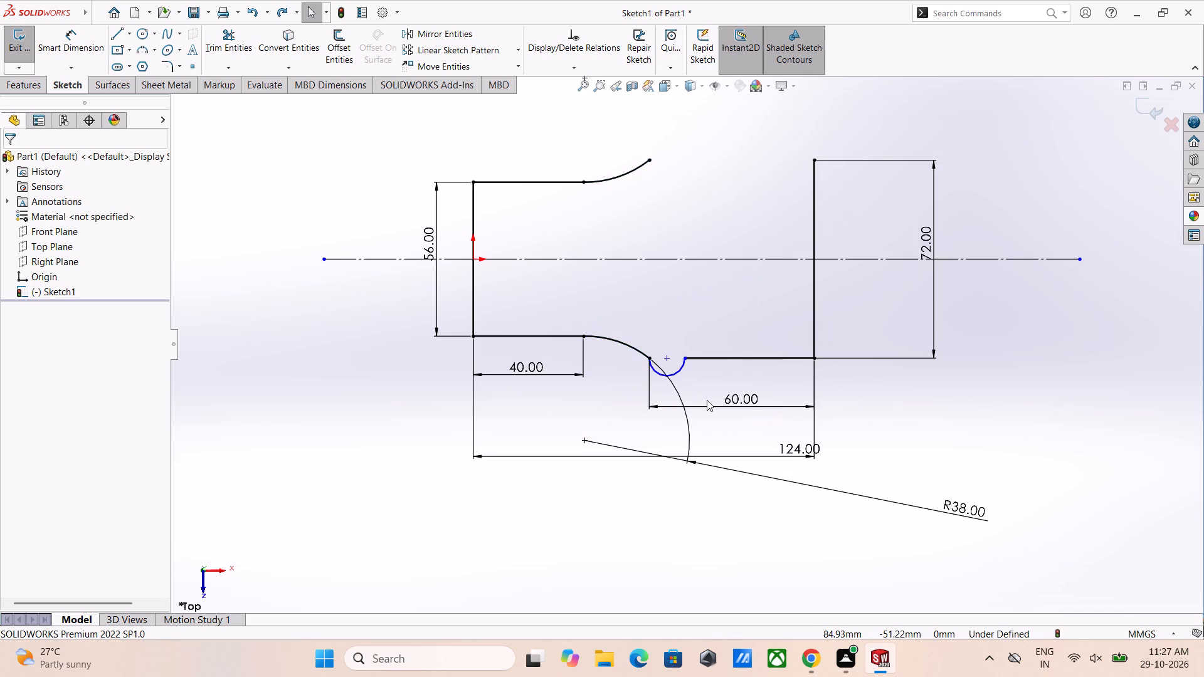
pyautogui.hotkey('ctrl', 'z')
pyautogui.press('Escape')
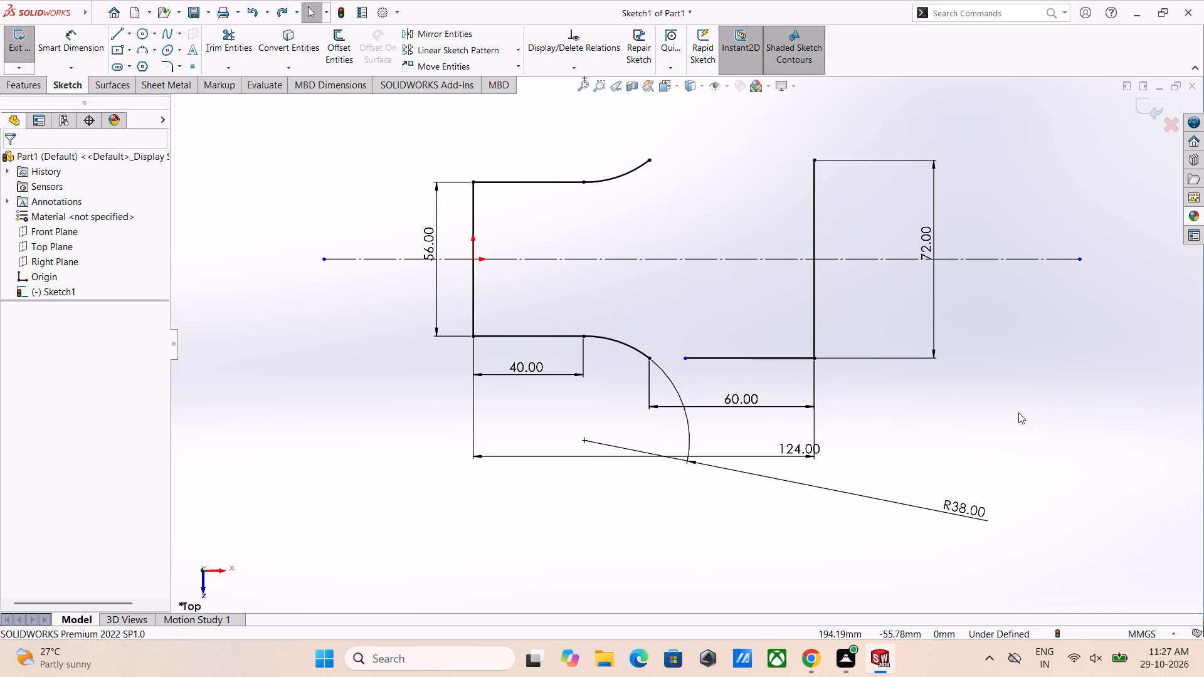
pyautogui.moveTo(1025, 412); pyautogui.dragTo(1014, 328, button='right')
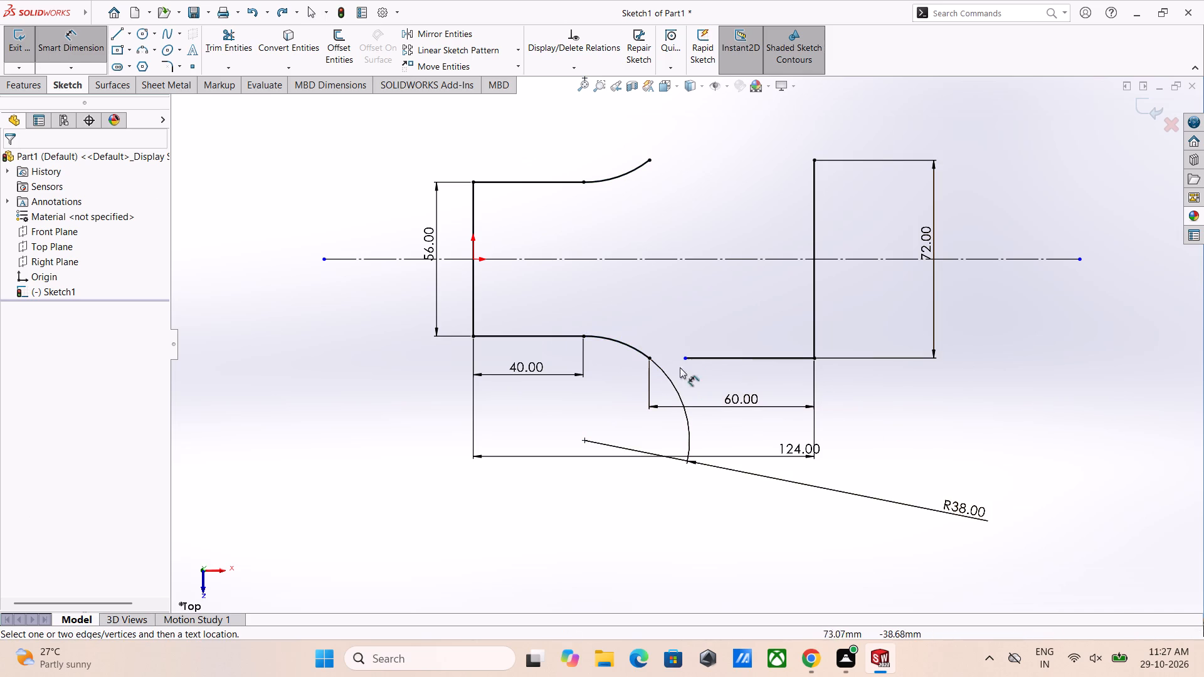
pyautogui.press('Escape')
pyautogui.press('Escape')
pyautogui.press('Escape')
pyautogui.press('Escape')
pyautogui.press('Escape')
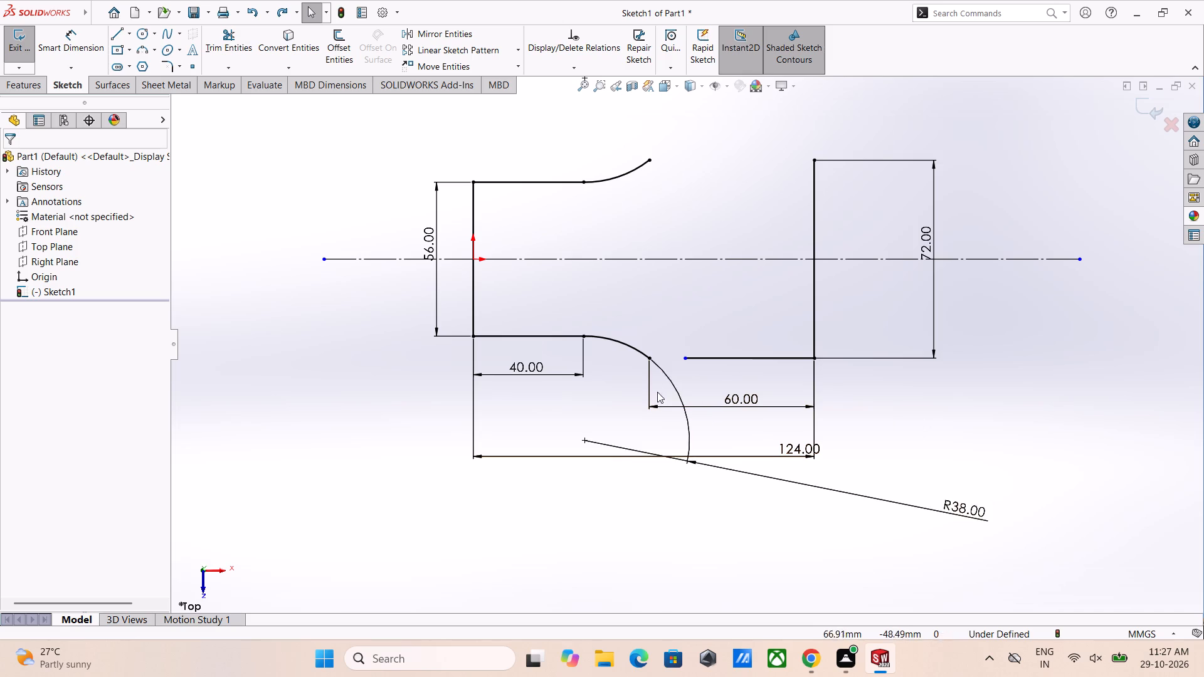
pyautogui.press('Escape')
# Delete the 60 mm dimension between the lower R38 arc's end and the 72 mm vertical line.
pyautogui.moveTo(649, 359); pyautogui.dragTo(640, 347)
pyautogui.press('Escape')
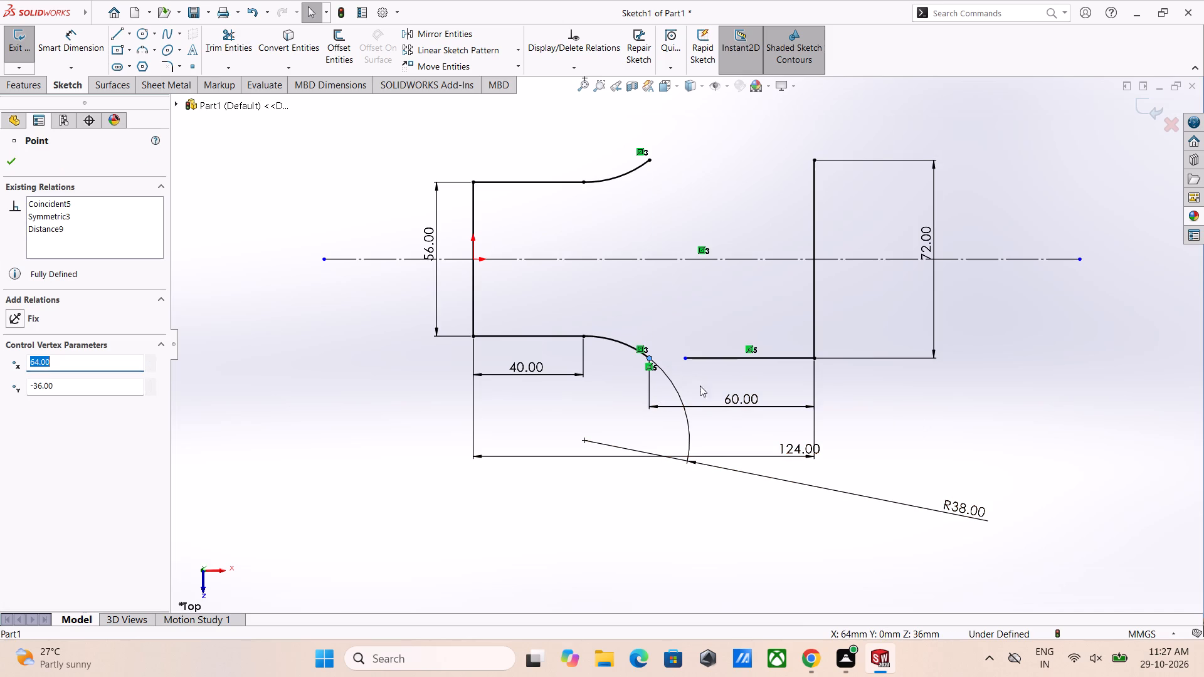
pyautogui.click(722, 403)
pyautogui.press('Delete')
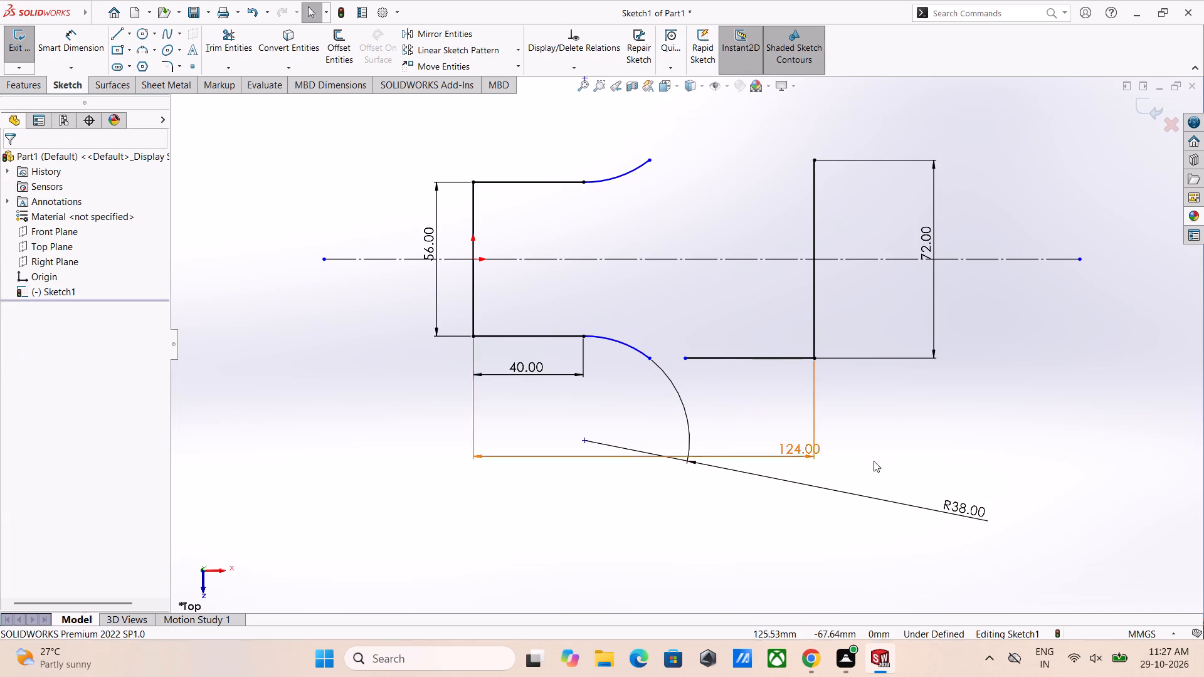
pyautogui.press('Escape')
pyautogui.press('Escape')
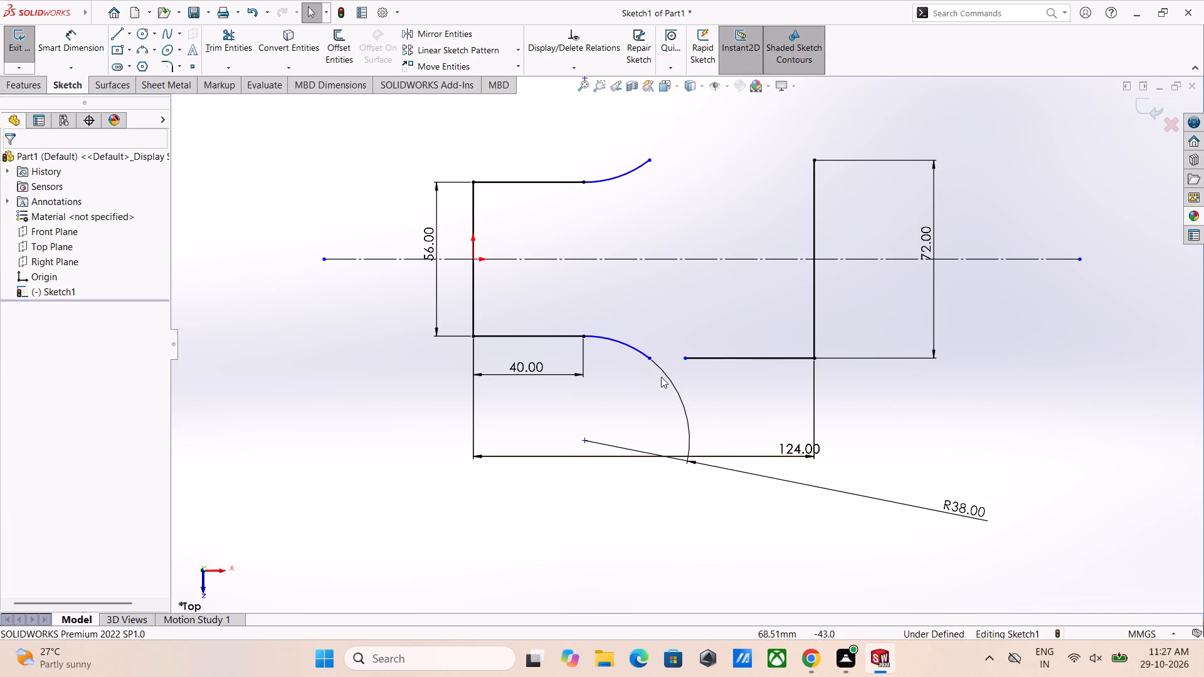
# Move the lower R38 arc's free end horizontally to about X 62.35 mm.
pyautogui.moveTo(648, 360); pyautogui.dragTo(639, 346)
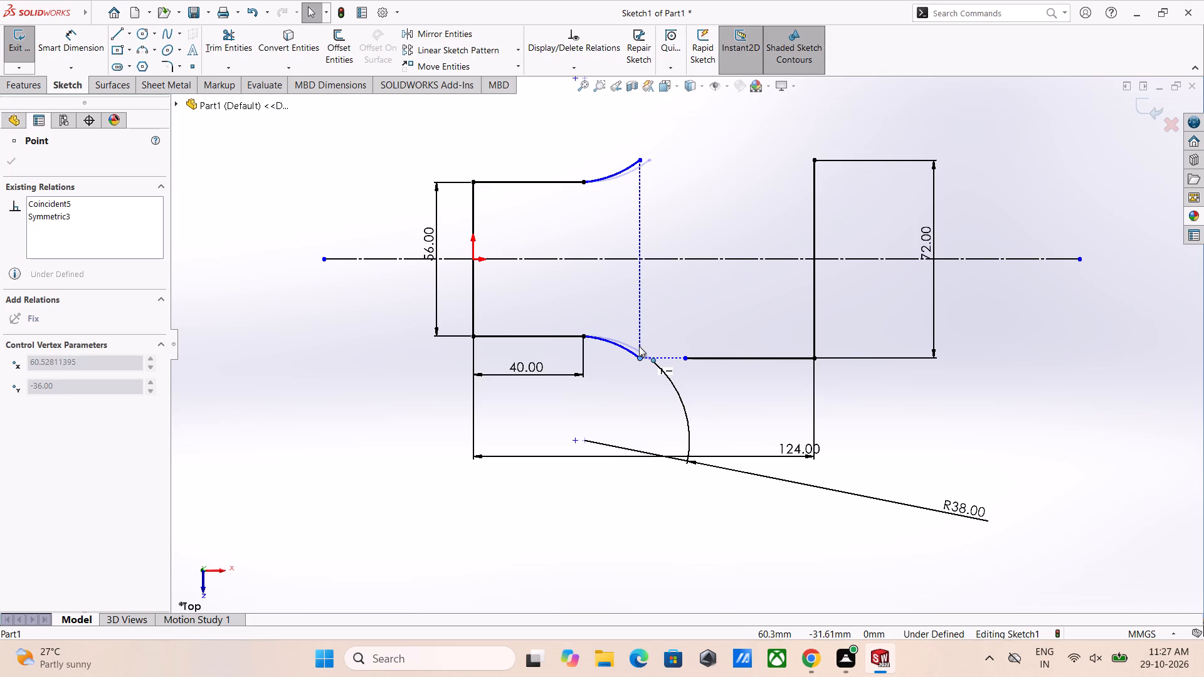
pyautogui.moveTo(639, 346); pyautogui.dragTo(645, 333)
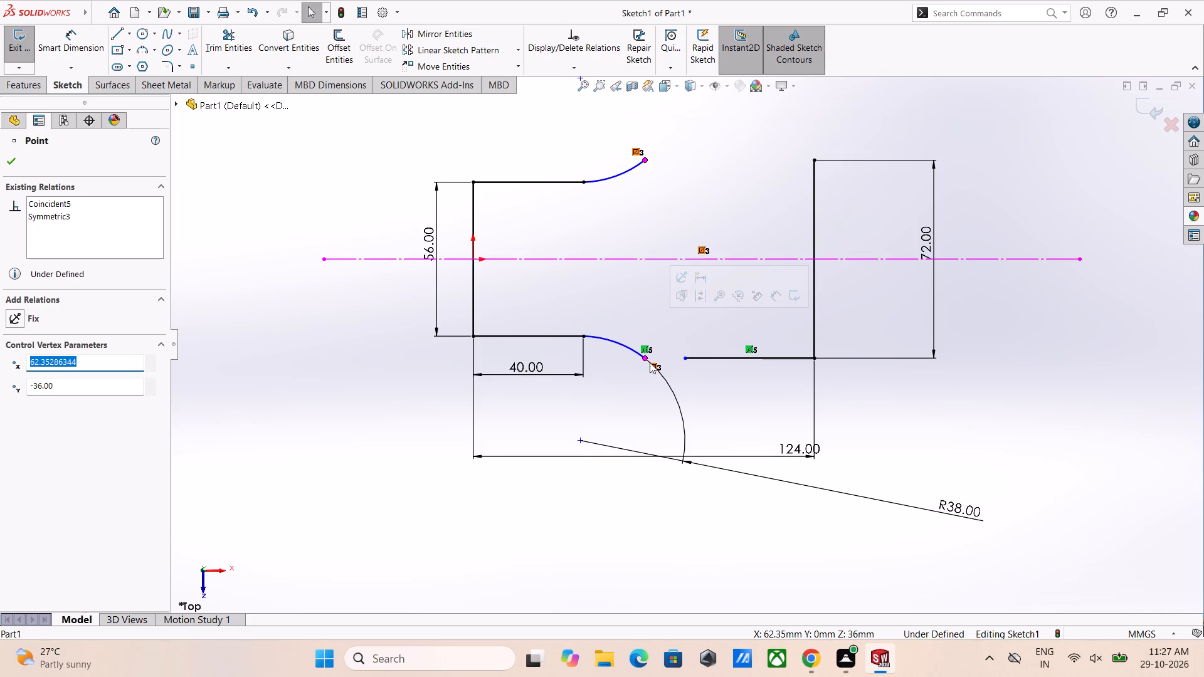
# Delete the Symmetric relation linking the lower and upper R38 arcs' free endpoints about the centerline.
pyautogui.click(647, 358)
pyautogui.click(646, 358)
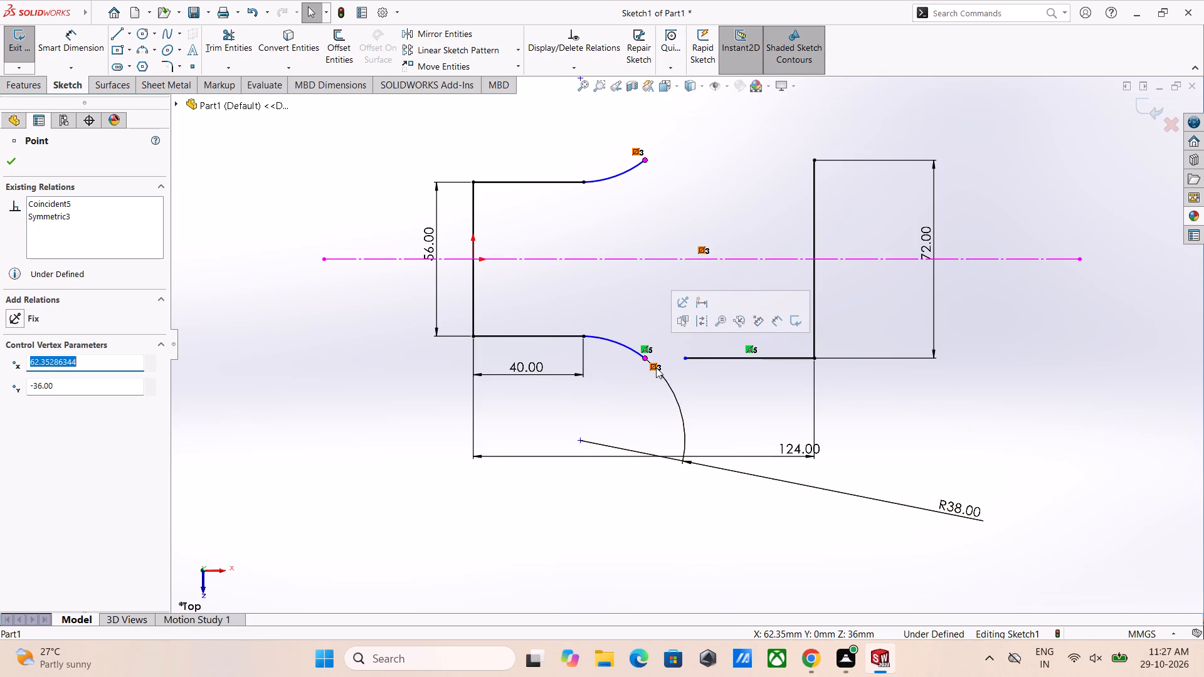
pyautogui.click(656, 367)
pyautogui.rightClick(656, 367)
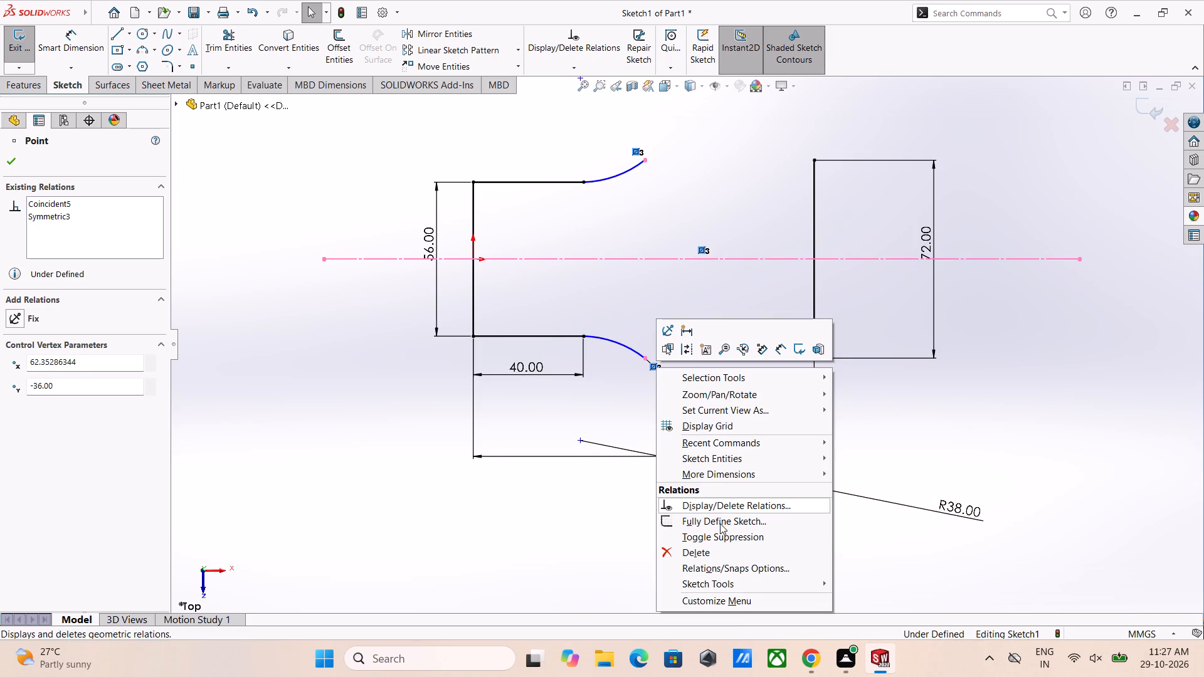
pyautogui.click(720, 553)
# Move the lower R38 arc's free end horizontally to about X 58.48 mm.
pyautogui.moveTo(644, 358); pyautogui.dragTo(630, 359)
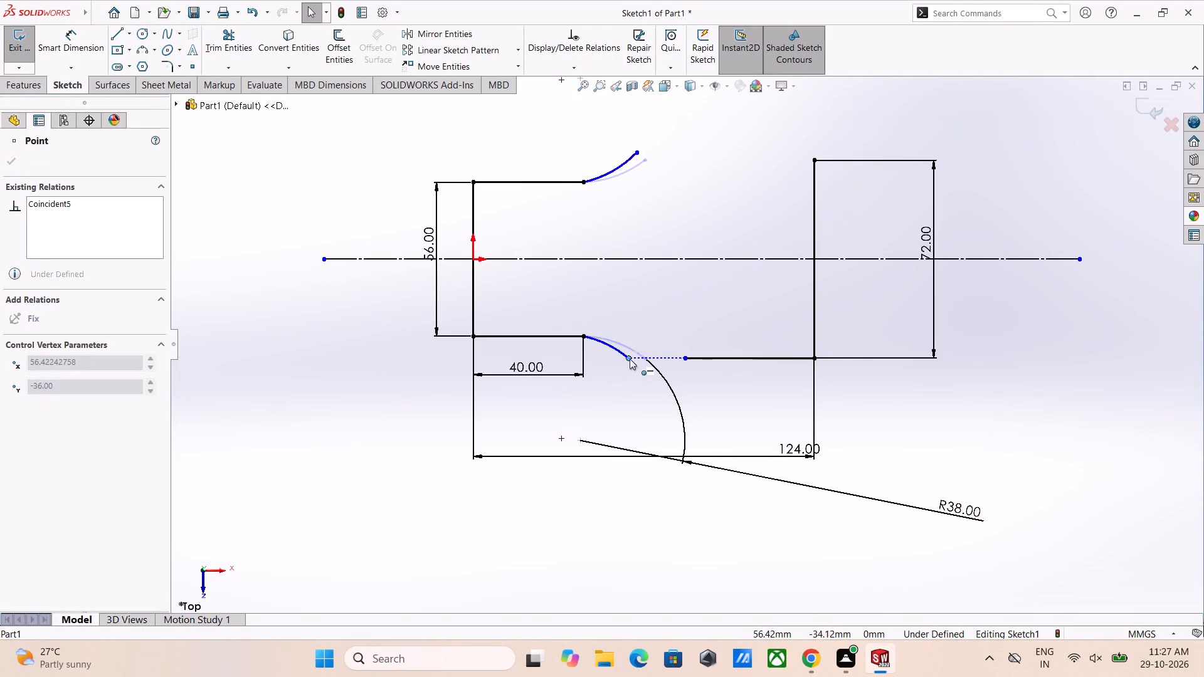
pyautogui.moveTo(630, 359); pyautogui.dragTo(634, 370)
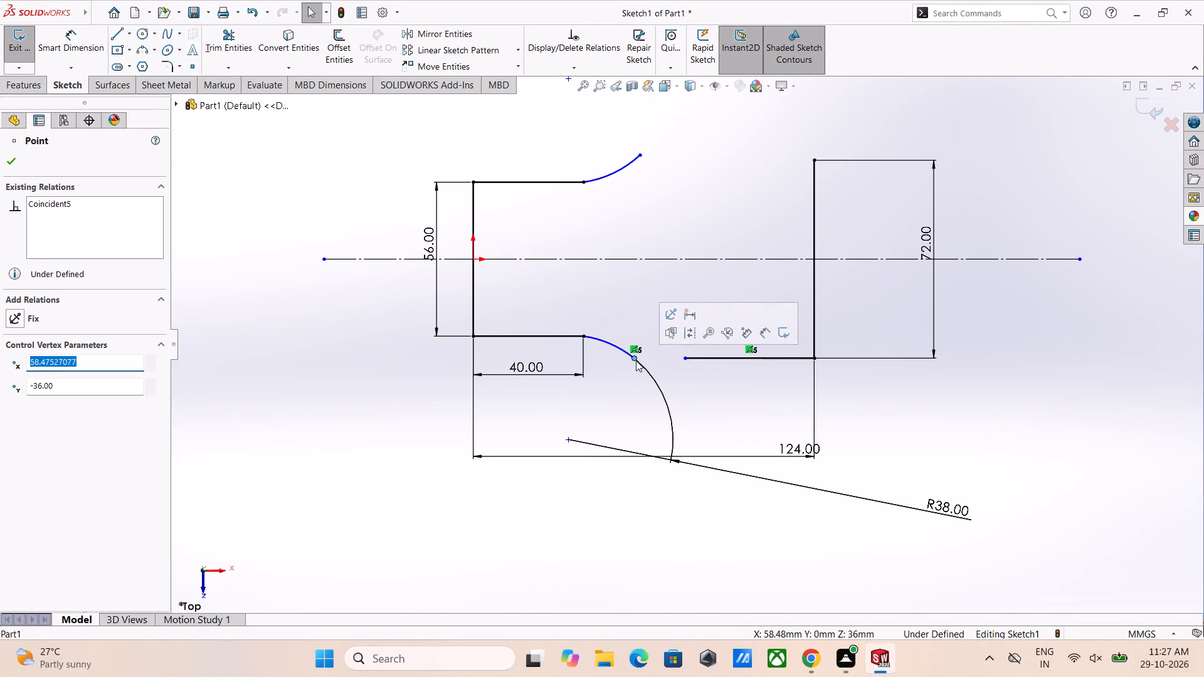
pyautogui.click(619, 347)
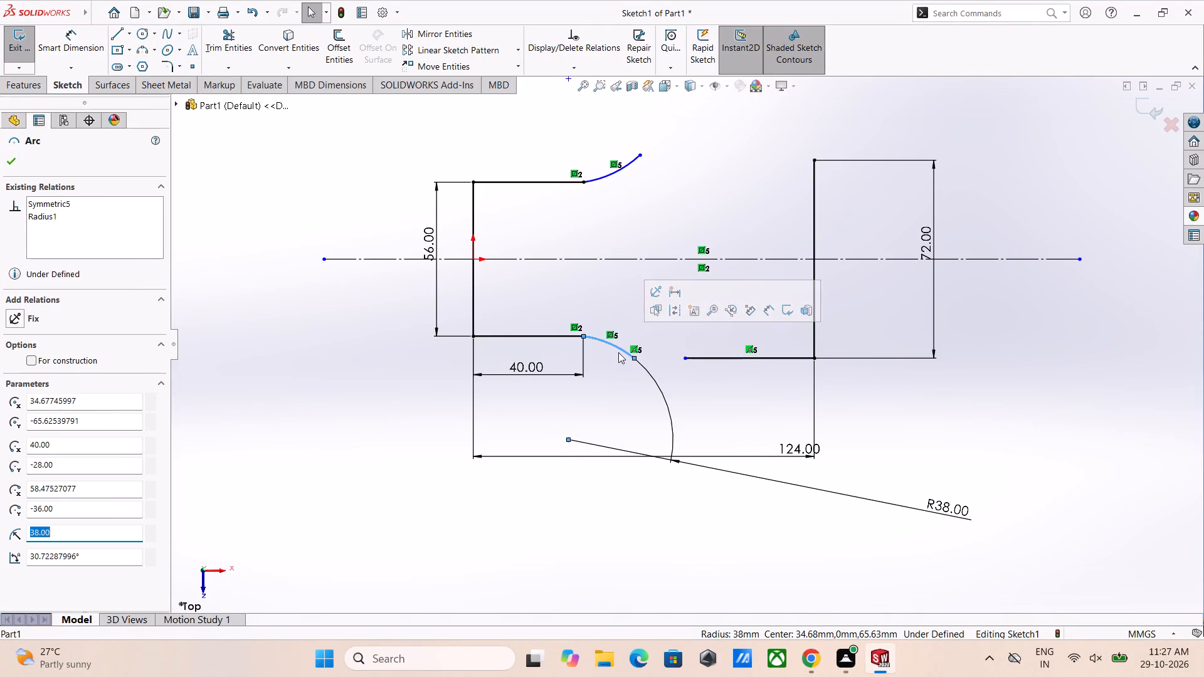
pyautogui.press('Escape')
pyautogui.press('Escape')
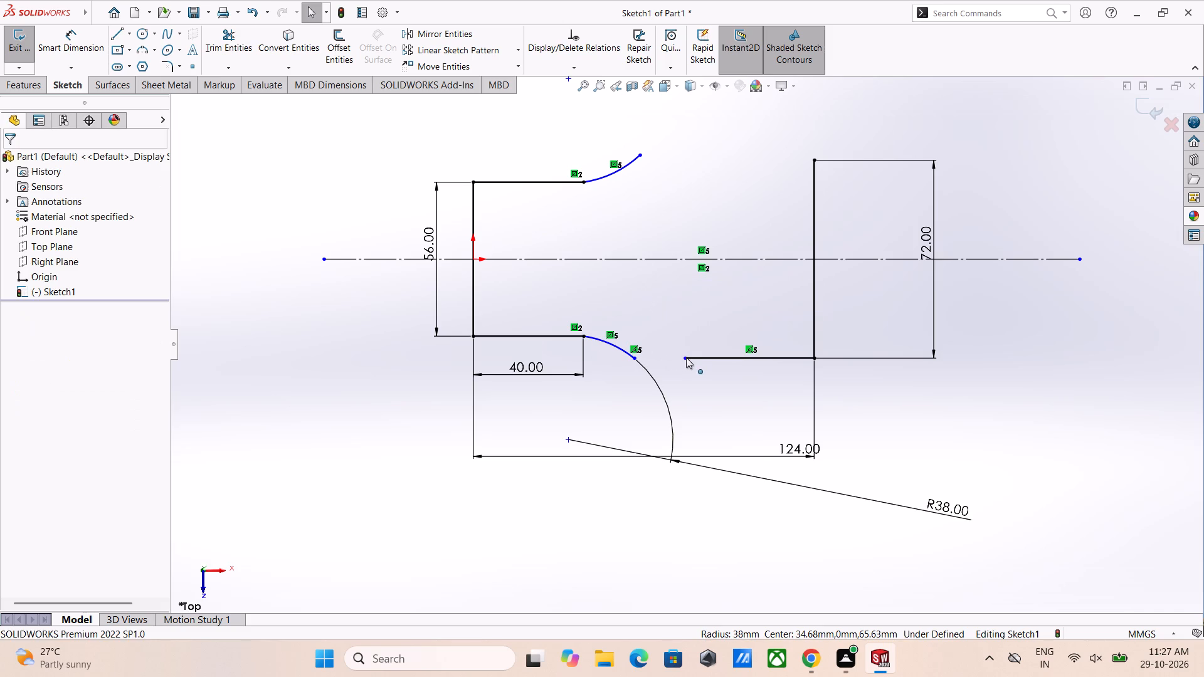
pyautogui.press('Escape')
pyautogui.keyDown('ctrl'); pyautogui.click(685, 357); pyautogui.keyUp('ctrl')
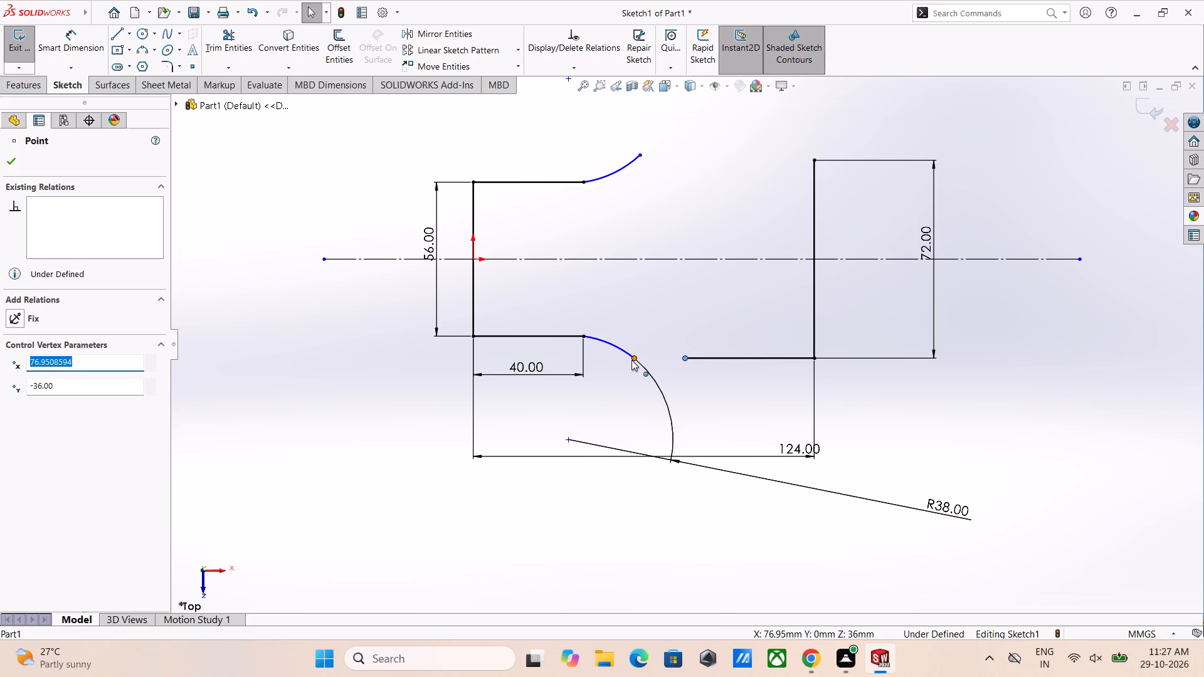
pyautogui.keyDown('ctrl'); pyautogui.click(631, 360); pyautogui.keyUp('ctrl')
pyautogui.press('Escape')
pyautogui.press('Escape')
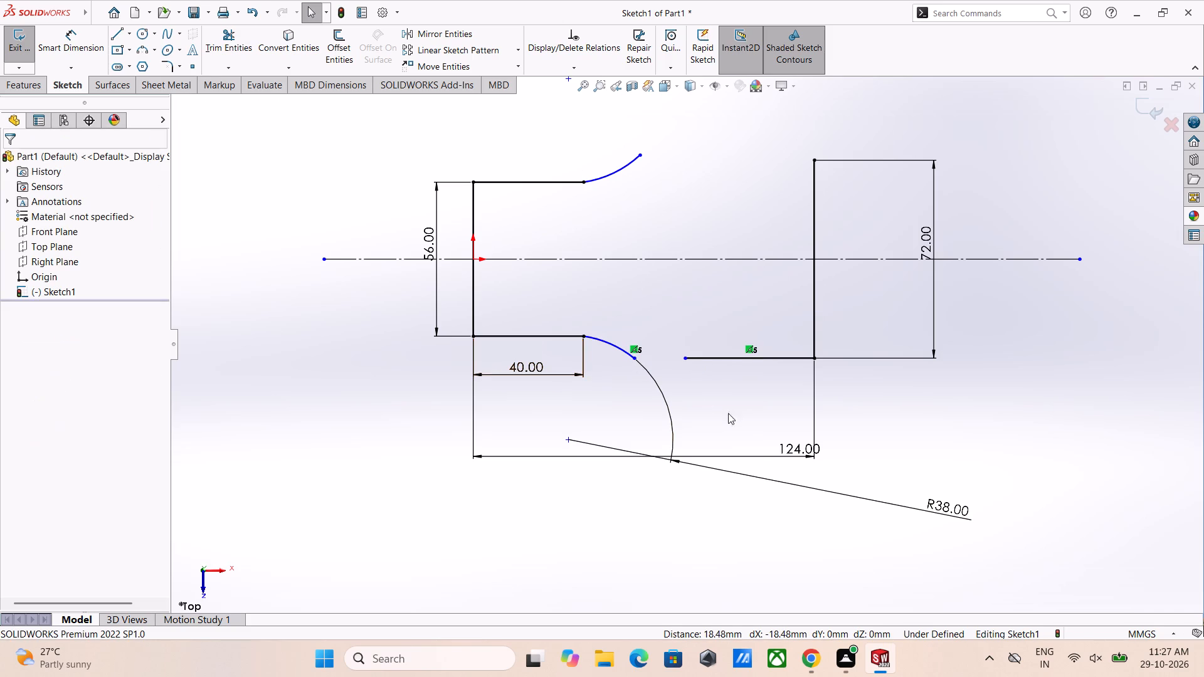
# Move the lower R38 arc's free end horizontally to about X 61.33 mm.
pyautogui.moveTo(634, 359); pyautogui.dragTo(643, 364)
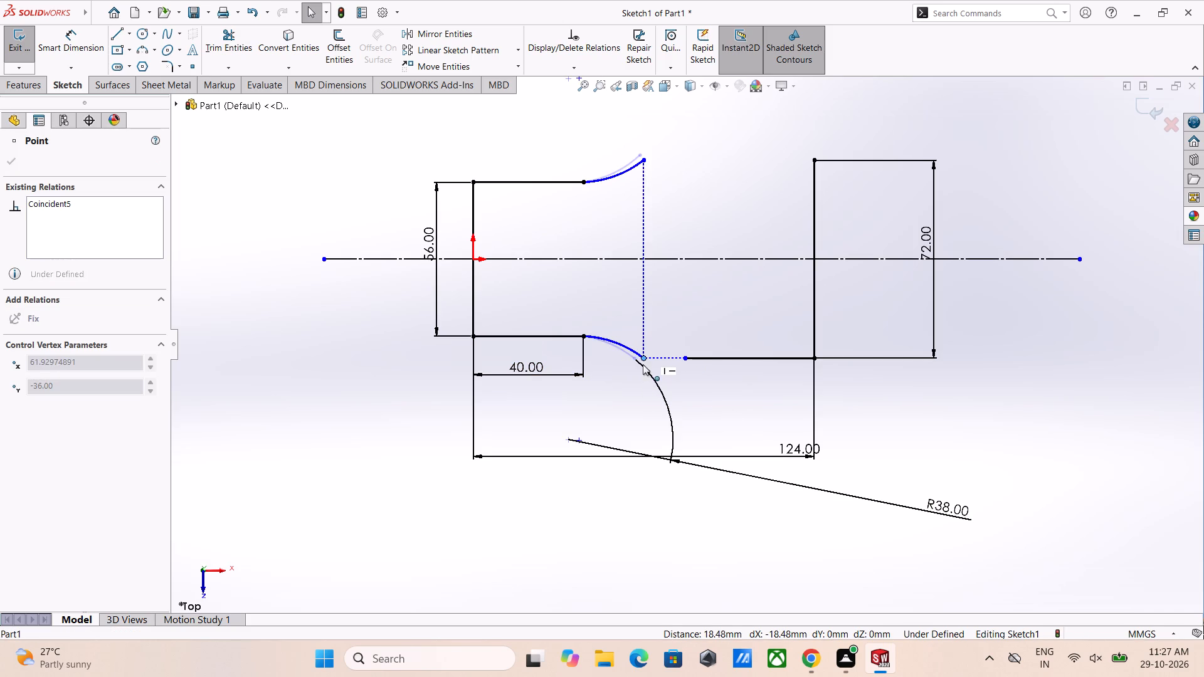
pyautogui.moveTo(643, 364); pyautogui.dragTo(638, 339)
# Shorten the 72 mm end's lower horizontal line by moving its open endpoint to about X 80.83 mm.
pyautogui.moveTo(686, 358); pyautogui.dragTo(682, 370)
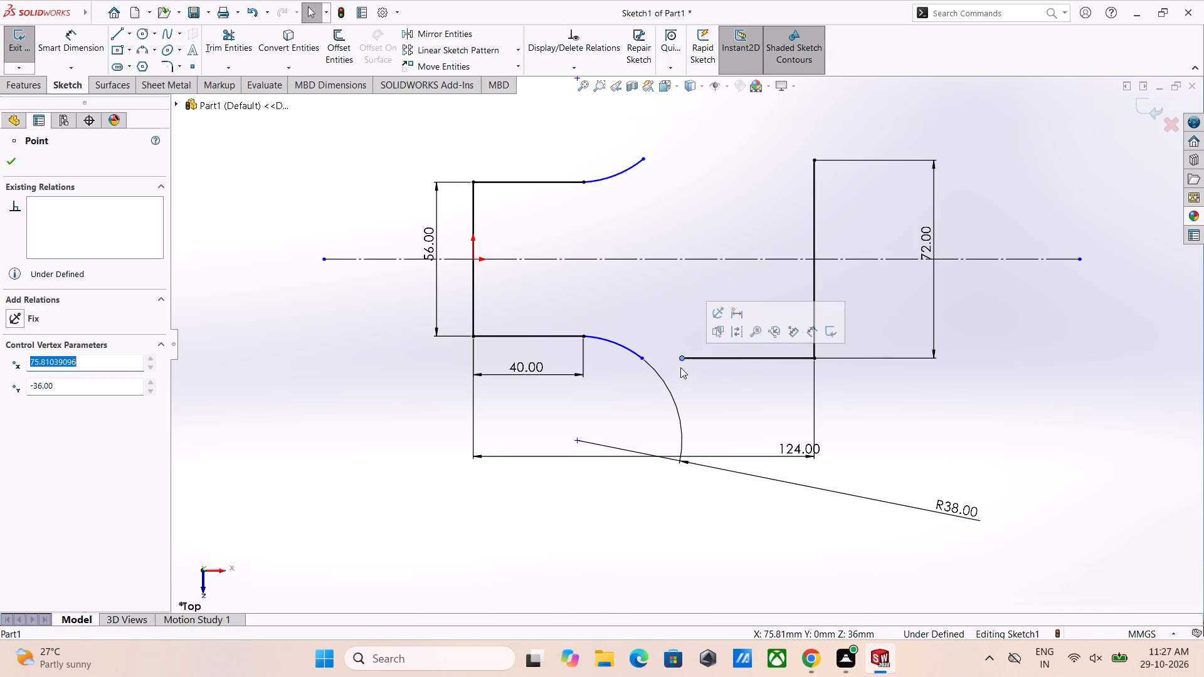
pyautogui.moveTo(681, 359); pyautogui.dragTo(695, 361)
pyautogui.press('Escape')
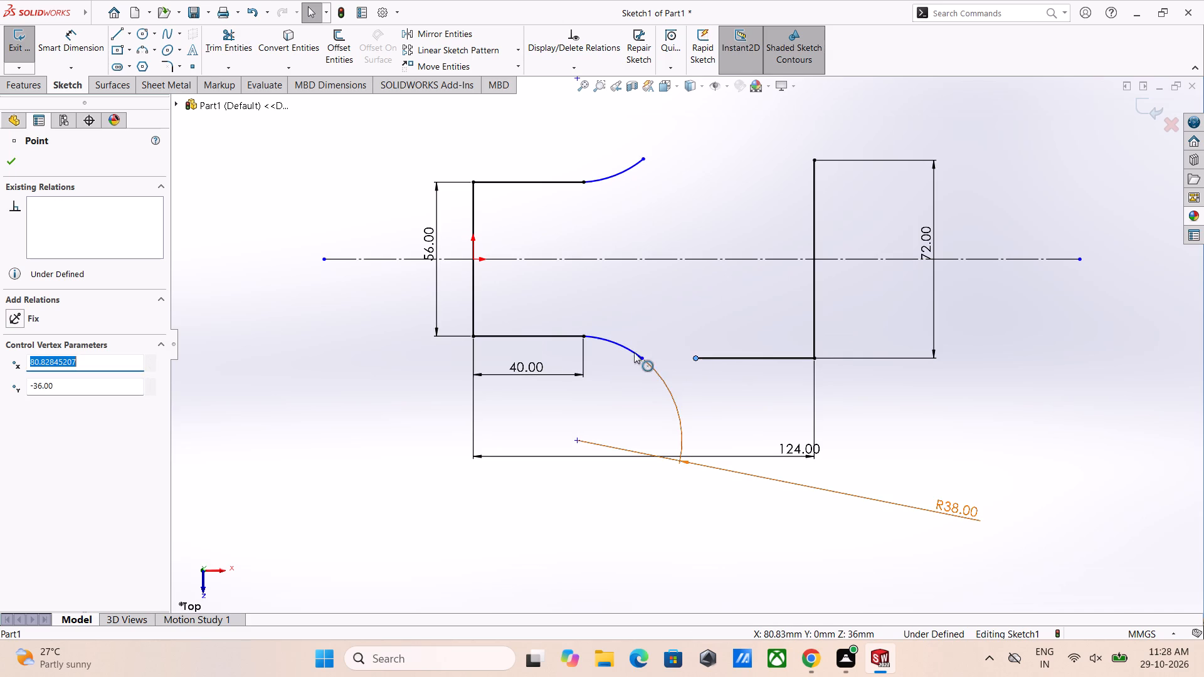
# Delete the lower and upper R38 arcs at the ends of the 40 mm horizontal lines.
pyautogui.click(629, 350)
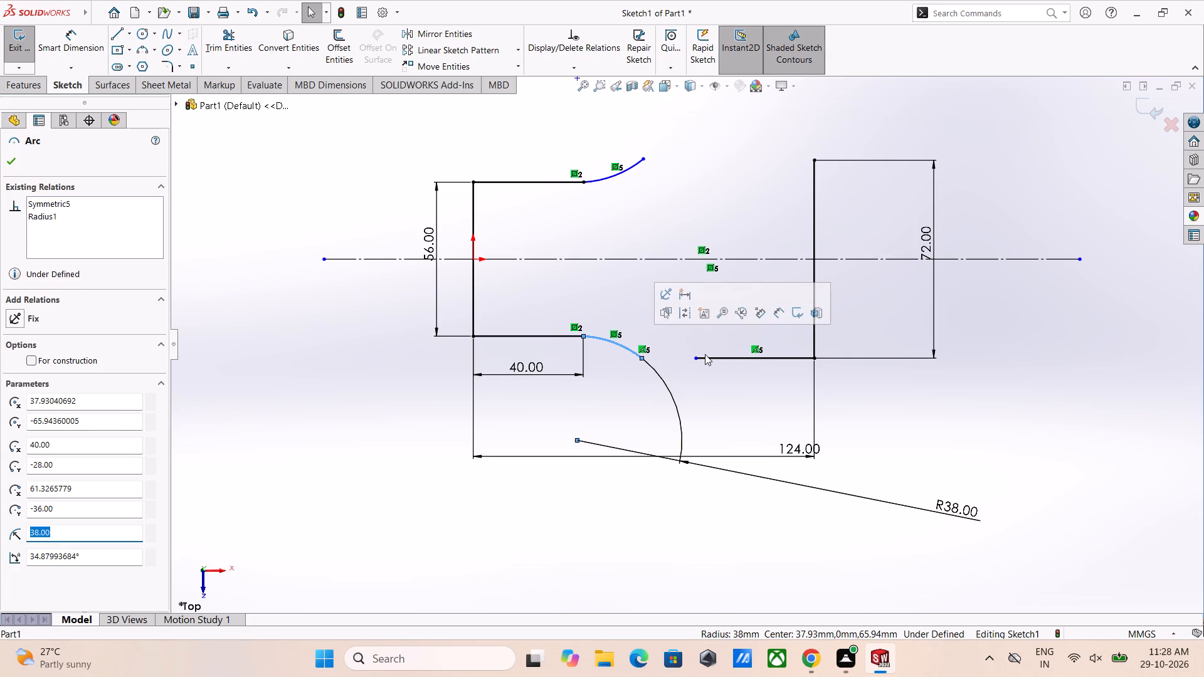
pyautogui.press('Delete')
pyautogui.click(514, 327)
pyautogui.press('Delete')
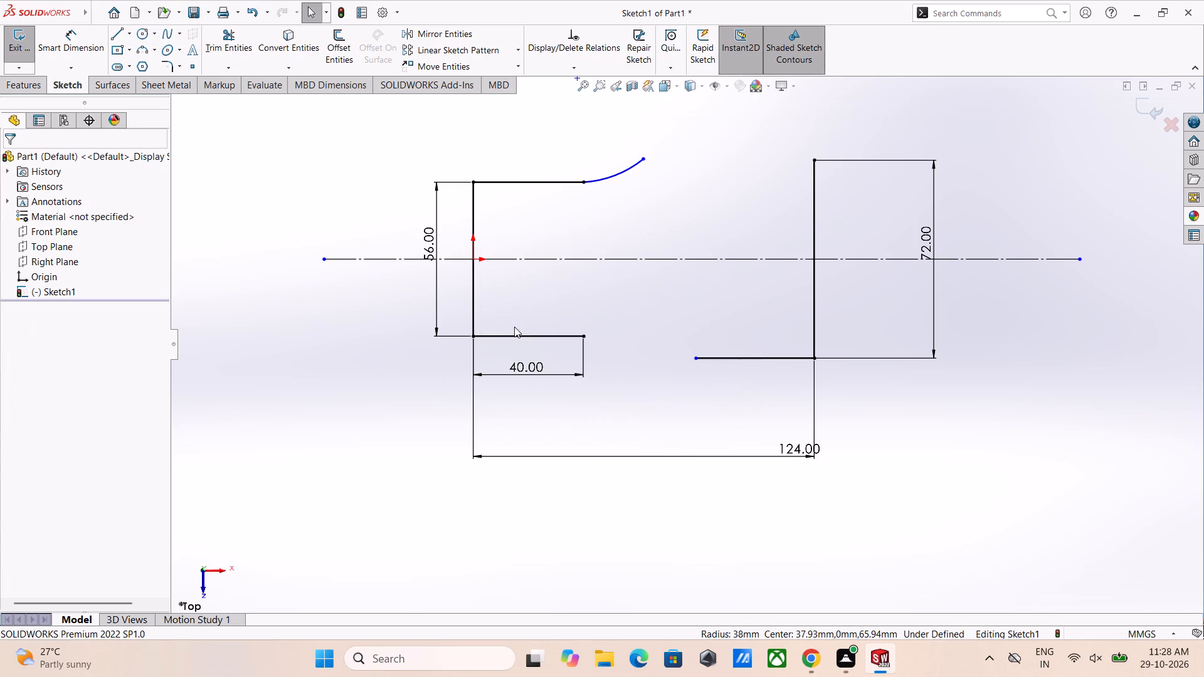
pyautogui.click(598, 181)
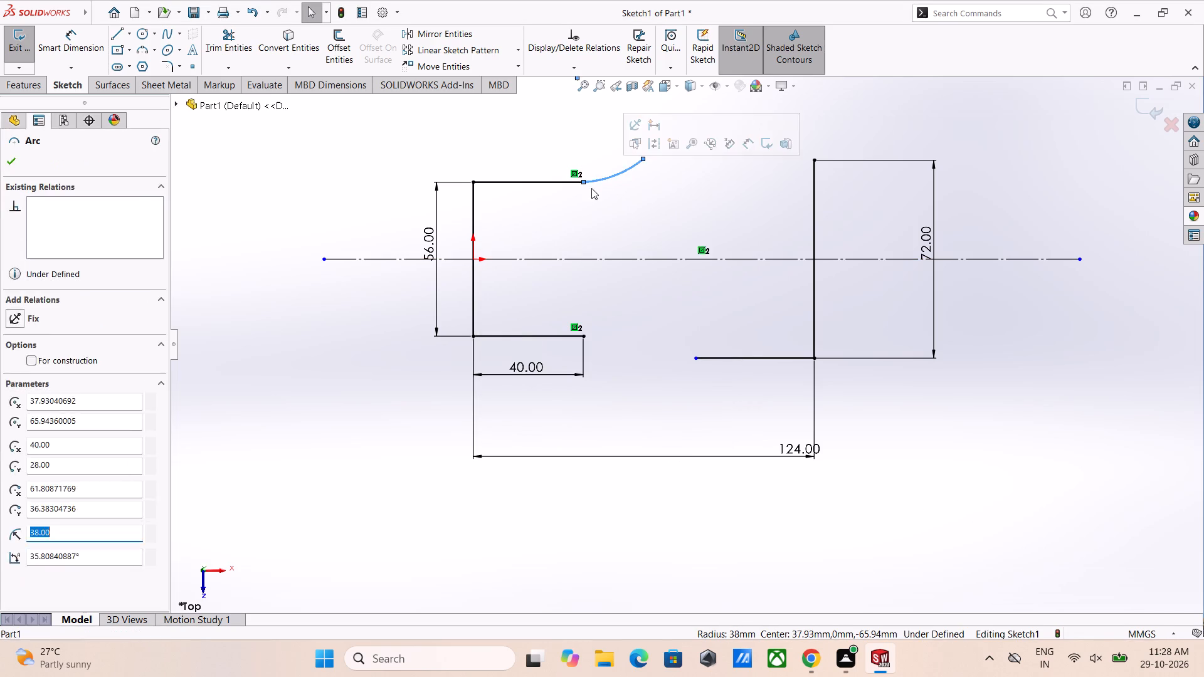
pyautogui.press('Delete')
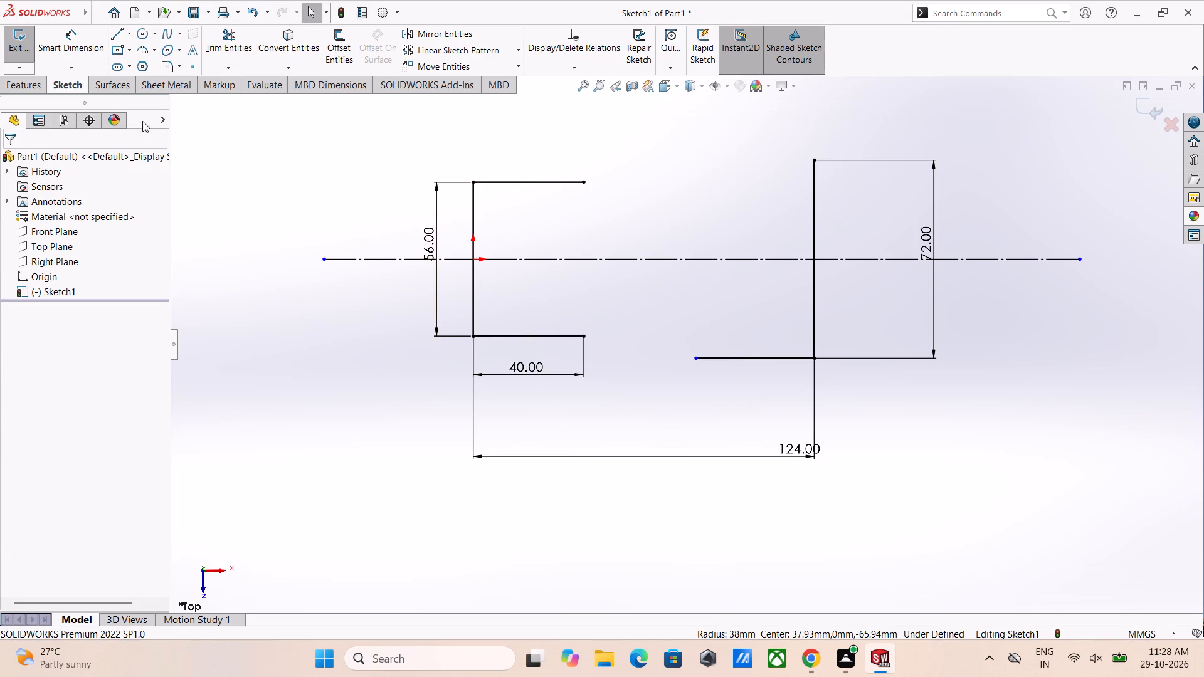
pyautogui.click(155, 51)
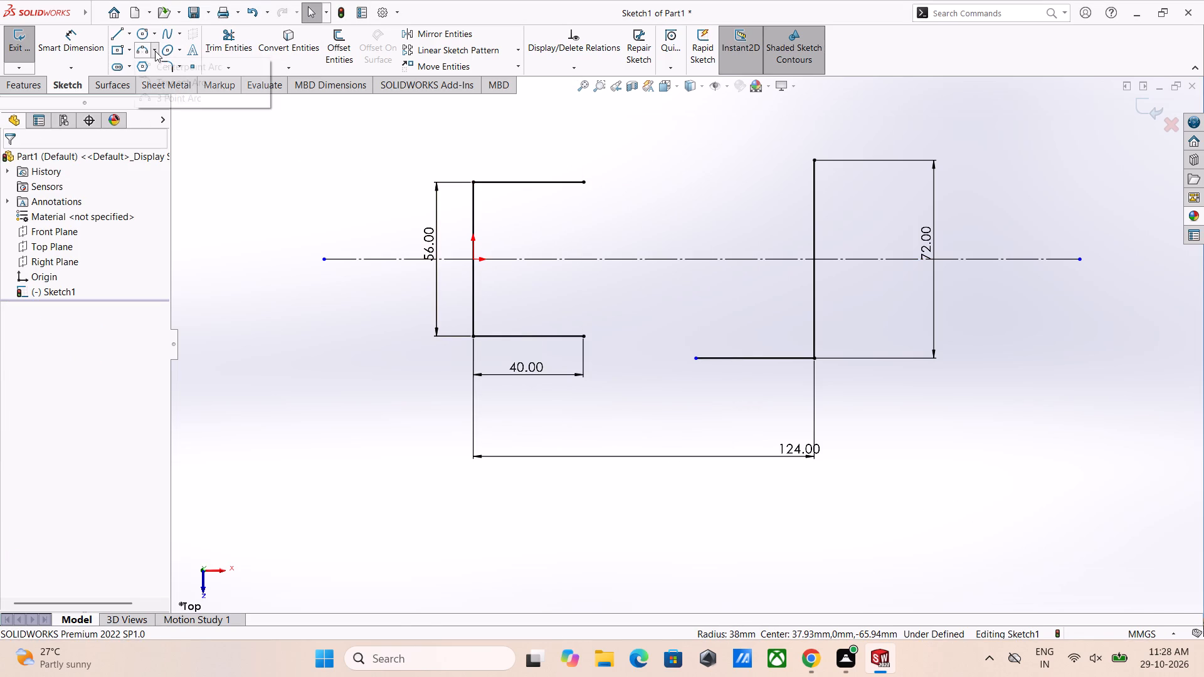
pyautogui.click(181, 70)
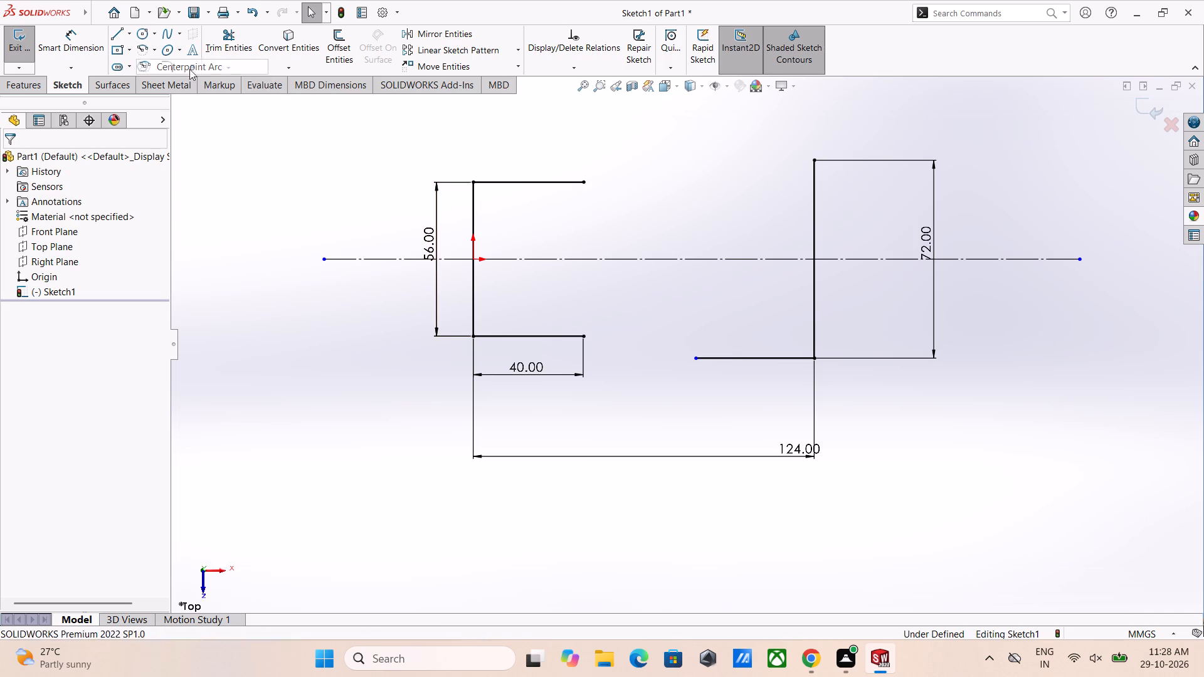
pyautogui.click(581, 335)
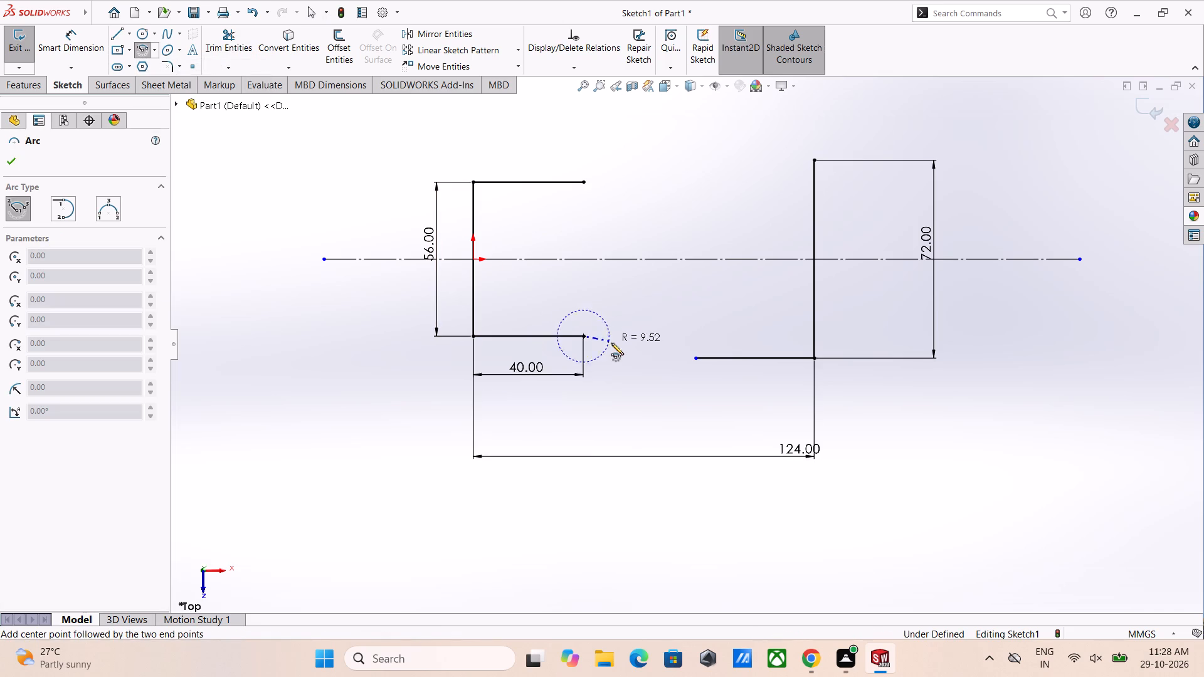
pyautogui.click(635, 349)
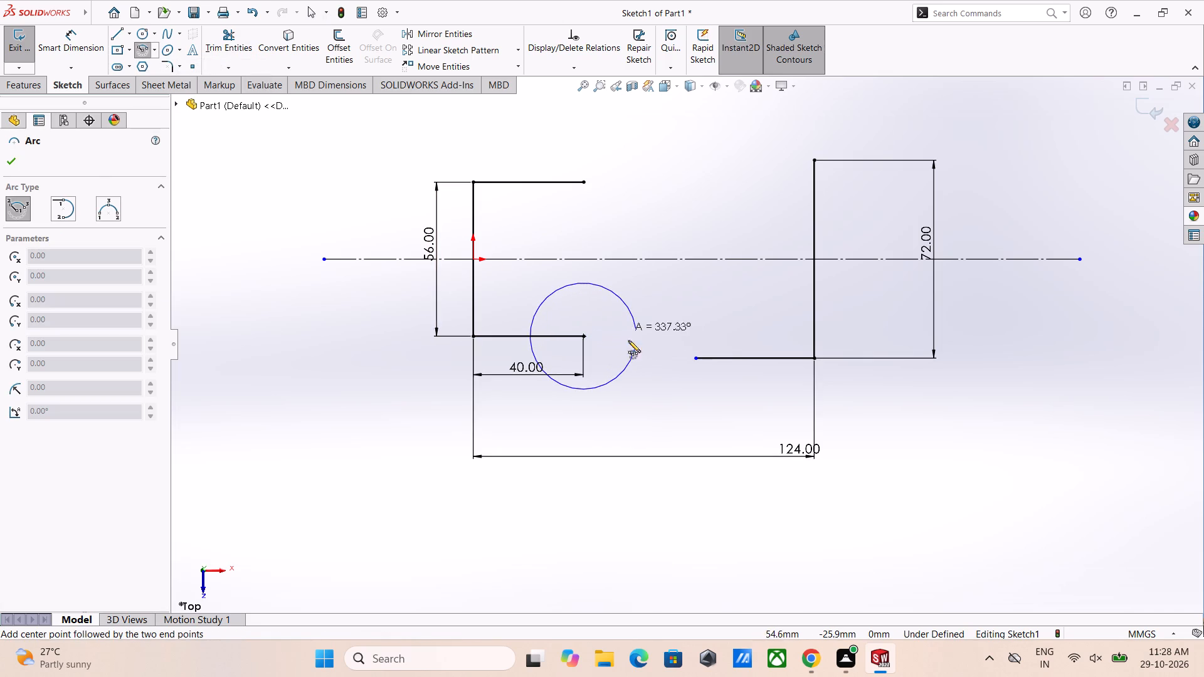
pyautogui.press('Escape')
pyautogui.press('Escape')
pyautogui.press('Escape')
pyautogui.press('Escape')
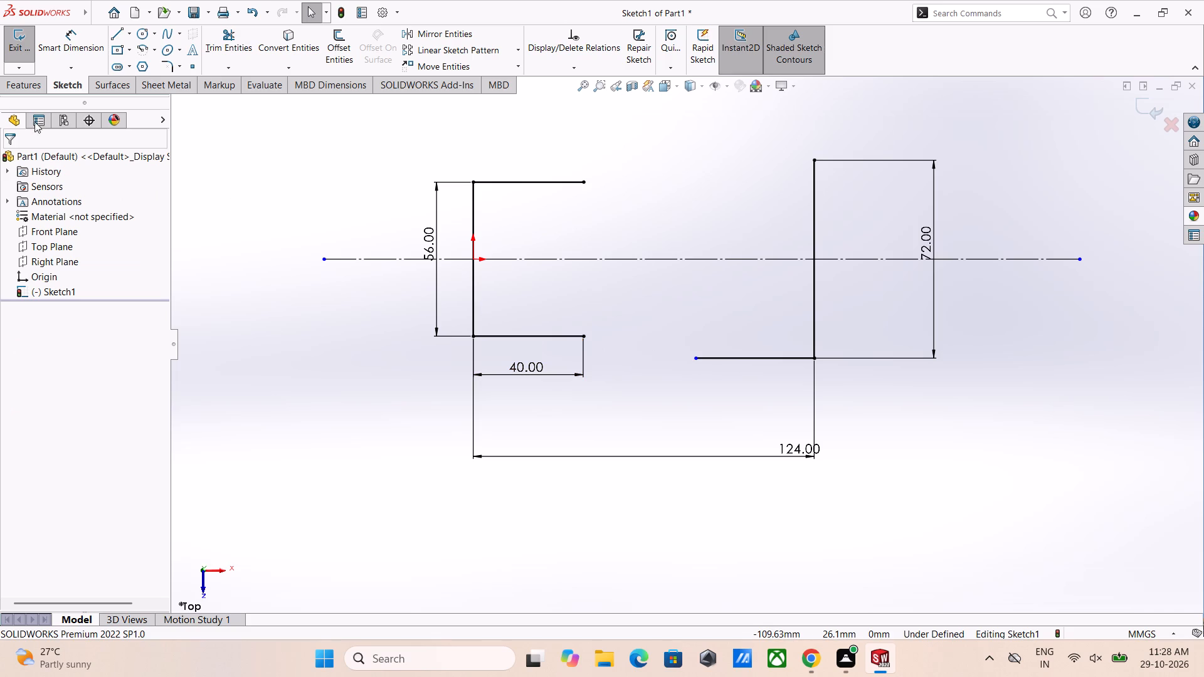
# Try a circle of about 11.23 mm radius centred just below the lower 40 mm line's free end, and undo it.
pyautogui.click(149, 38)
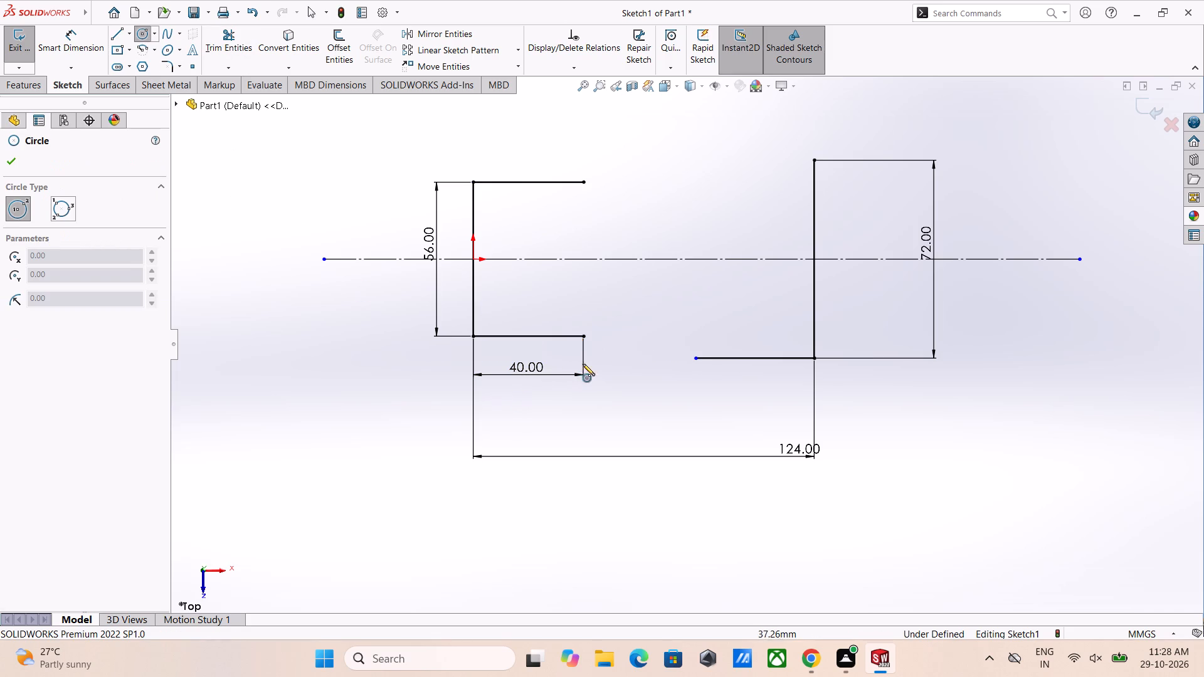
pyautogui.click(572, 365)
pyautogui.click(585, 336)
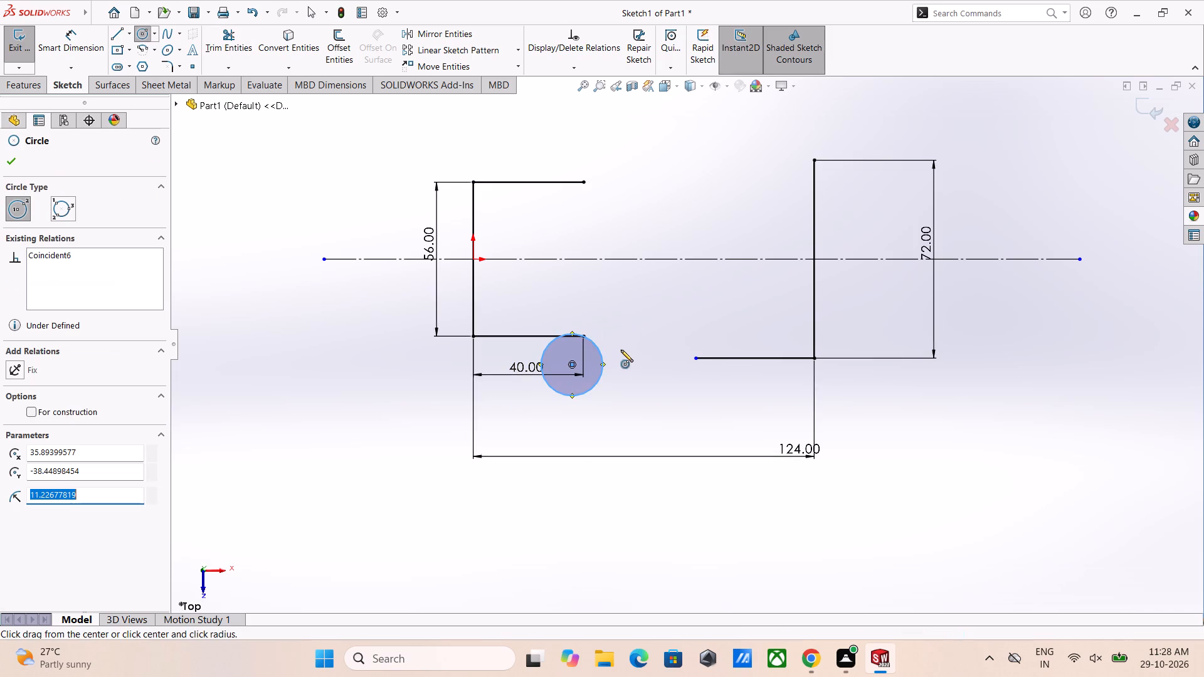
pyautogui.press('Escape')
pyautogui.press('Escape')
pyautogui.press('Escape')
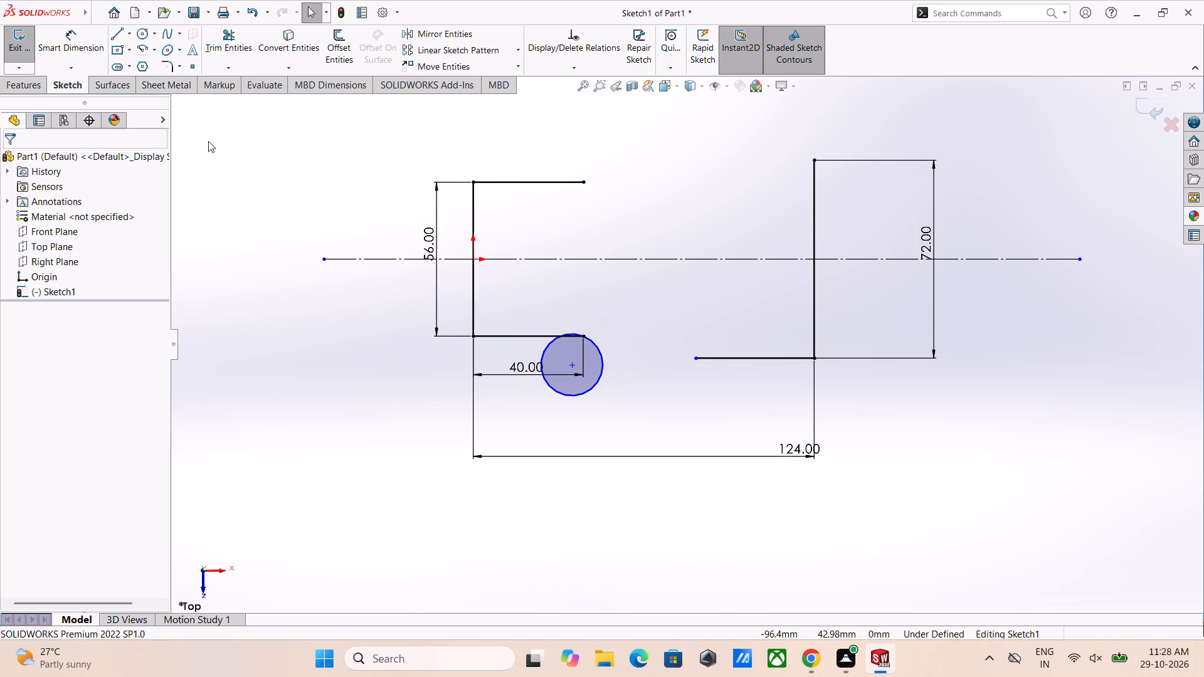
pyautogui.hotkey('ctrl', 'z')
# Sketch a centerpoint arc of about 9.32 mm radius curving down from the lower 40 mm line's free end.
pyautogui.click(136, 51)
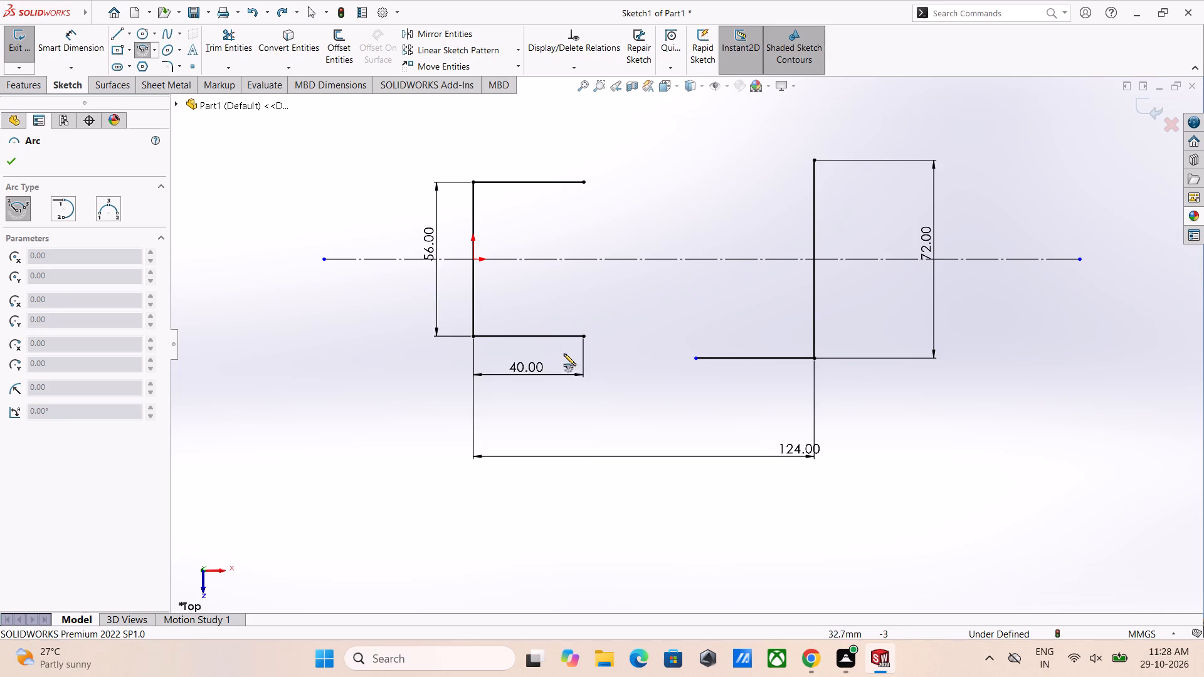
pyautogui.click(570, 359)
pyautogui.click(584, 336)
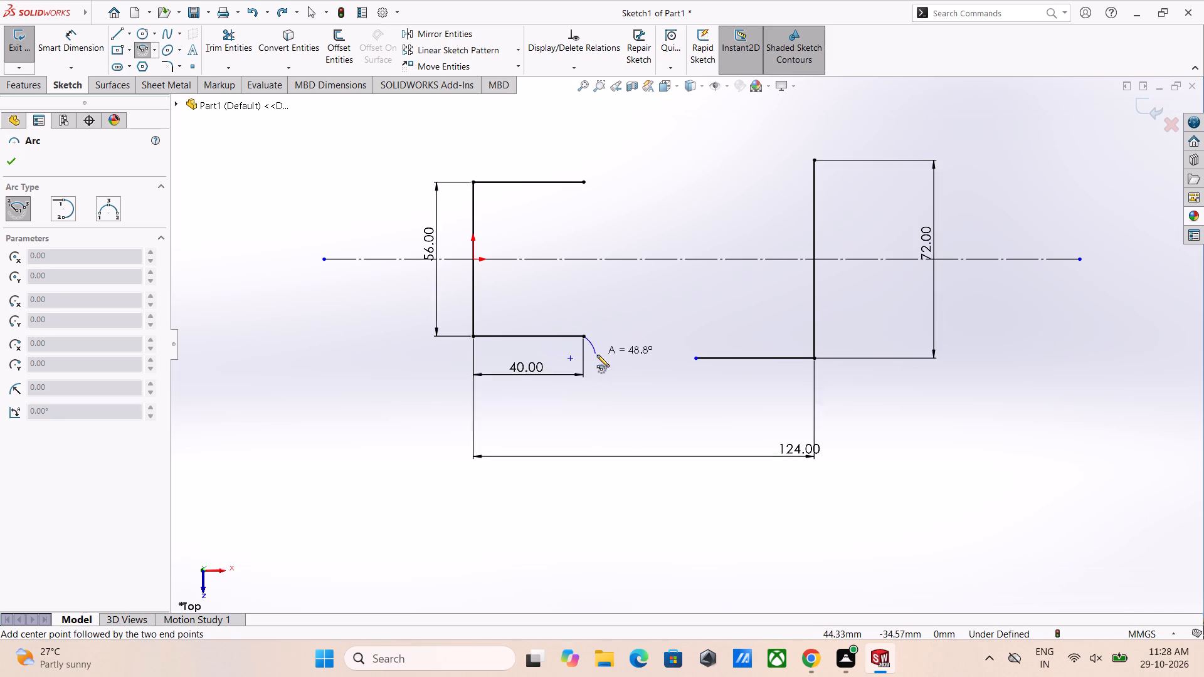
pyautogui.click(617, 357)
pyautogui.press('Escape')
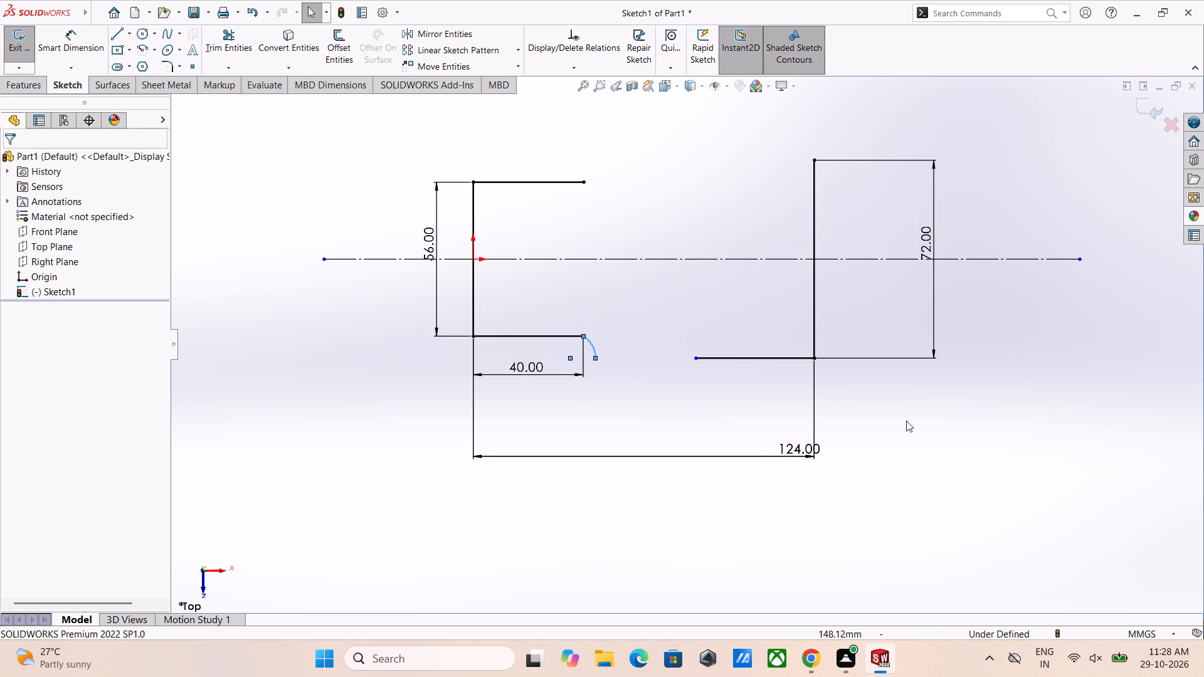
# Dimension the new lower arc's radius as 38 mm.
pyautogui.moveTo(936, 421); pyautogui.dragTo(964, 330, button='right')
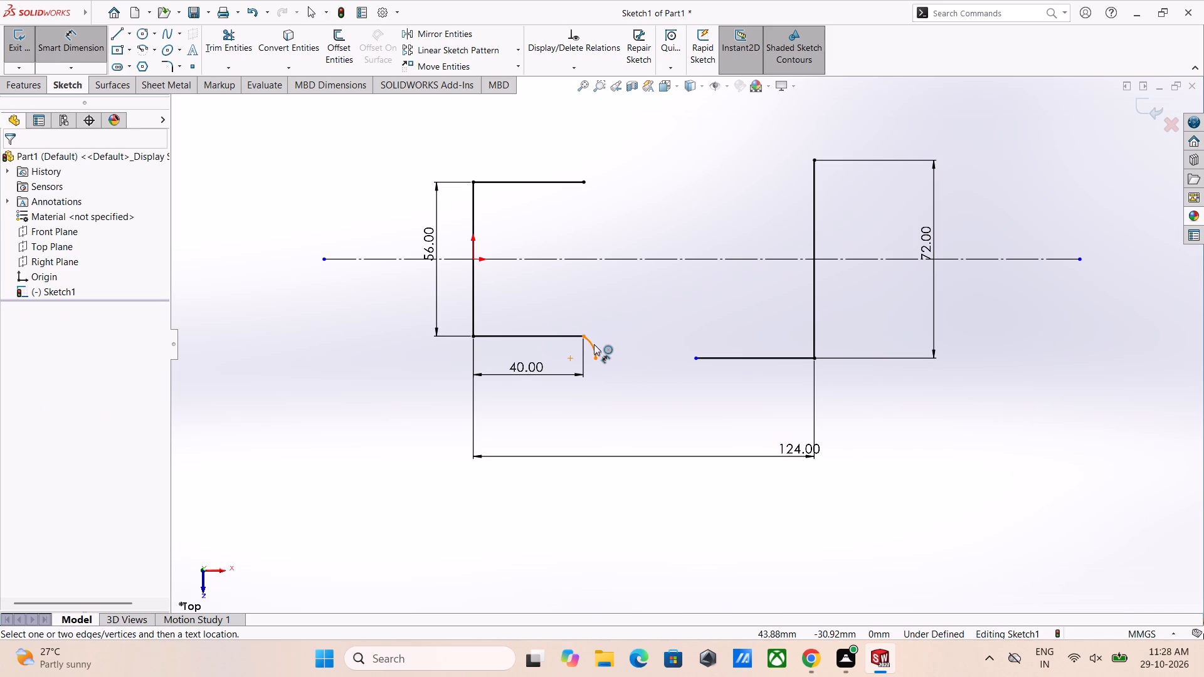
pyautogui.moveTo(595, 345); pyautogui.dragTo(603, 347)
pyautogui.click(837, 396)
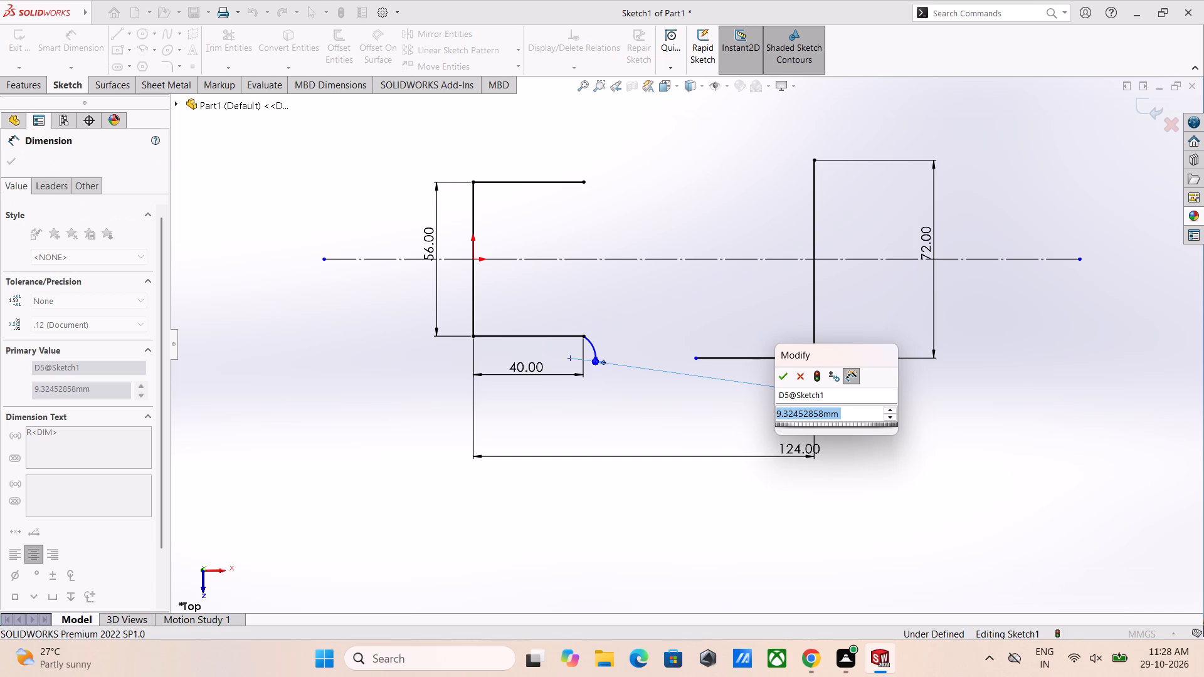
pyautogui.write('38')
pyautogui.press('Return')
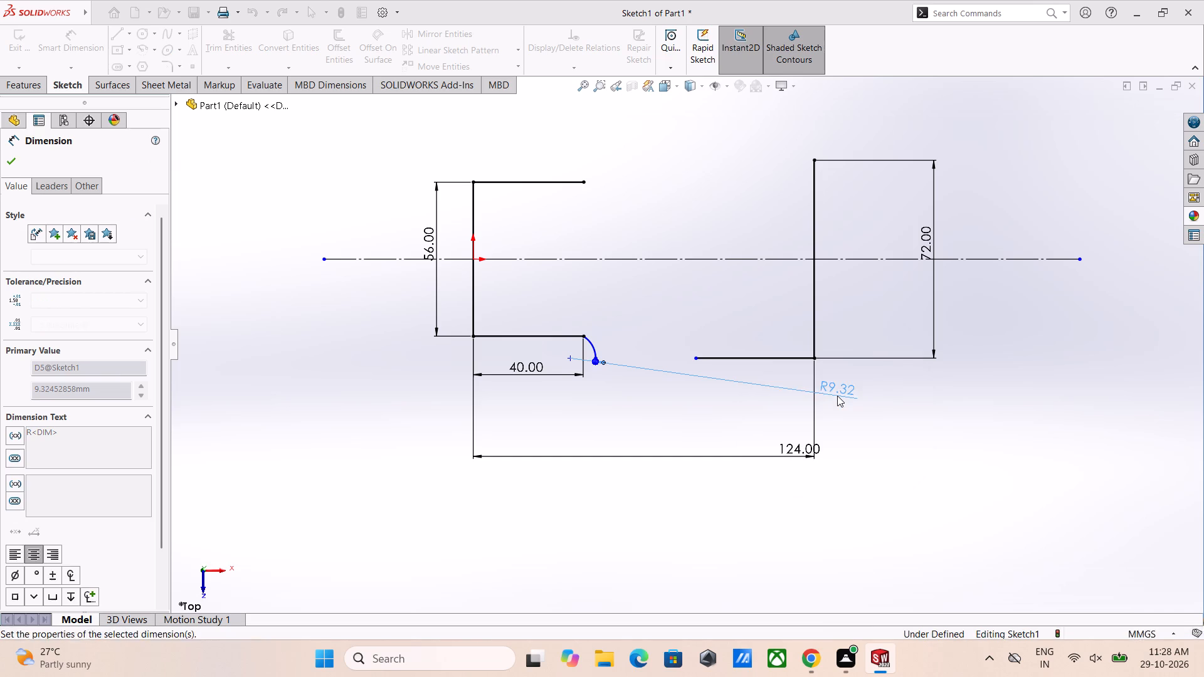
pyautogui.press('Escape')
pyautogui.press('`')
pyautogui.press('Escape')
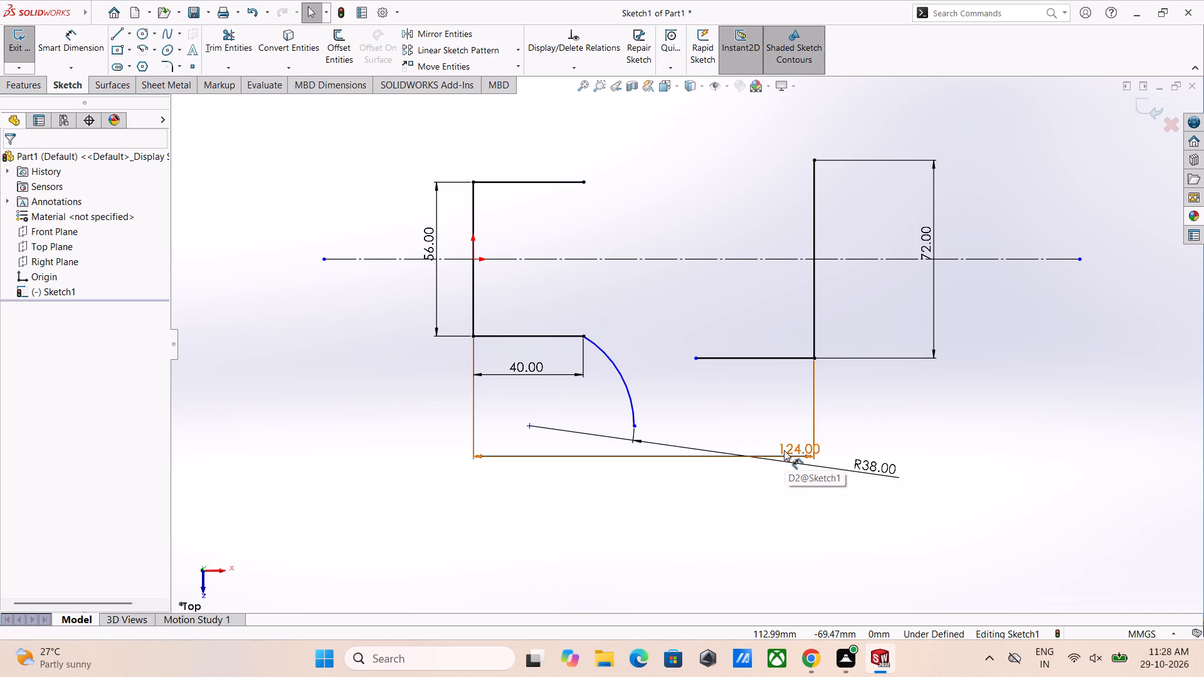
pyautogui.press('Escape')
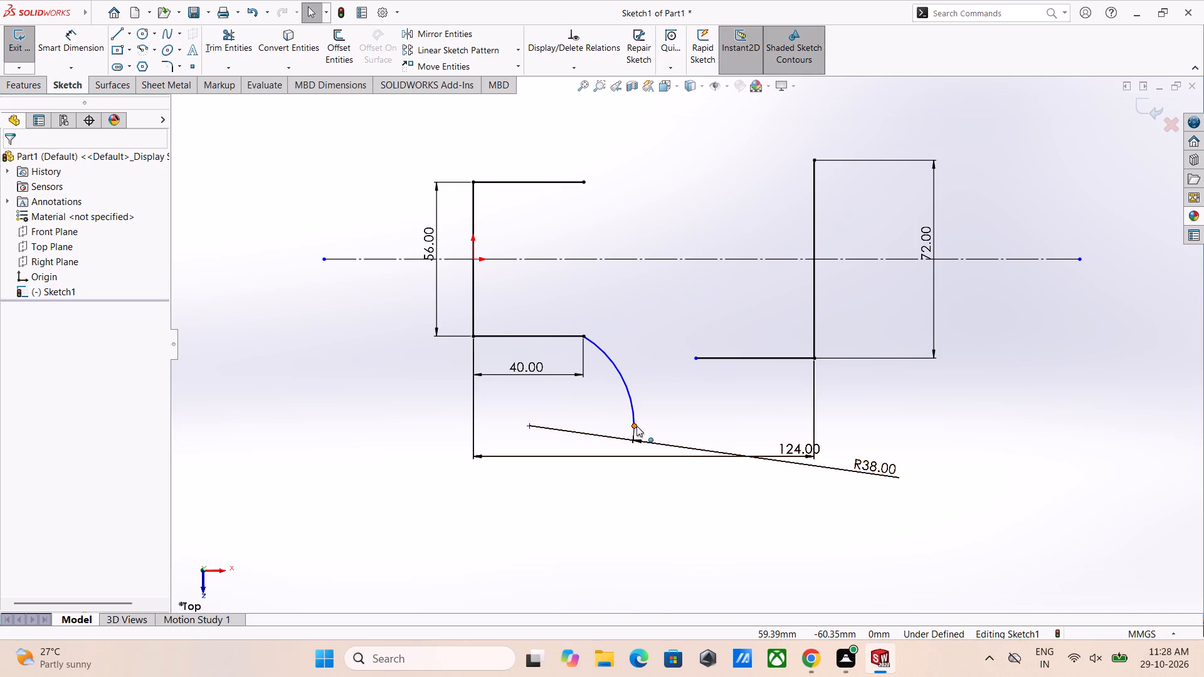
# Reposition the R38 arc's free end so it bulges outward and stops just short of the 72 mm end's lower horizontal line.
pyautogui.moveTo(636, 426); pyautogui.dragTo(622, 353)
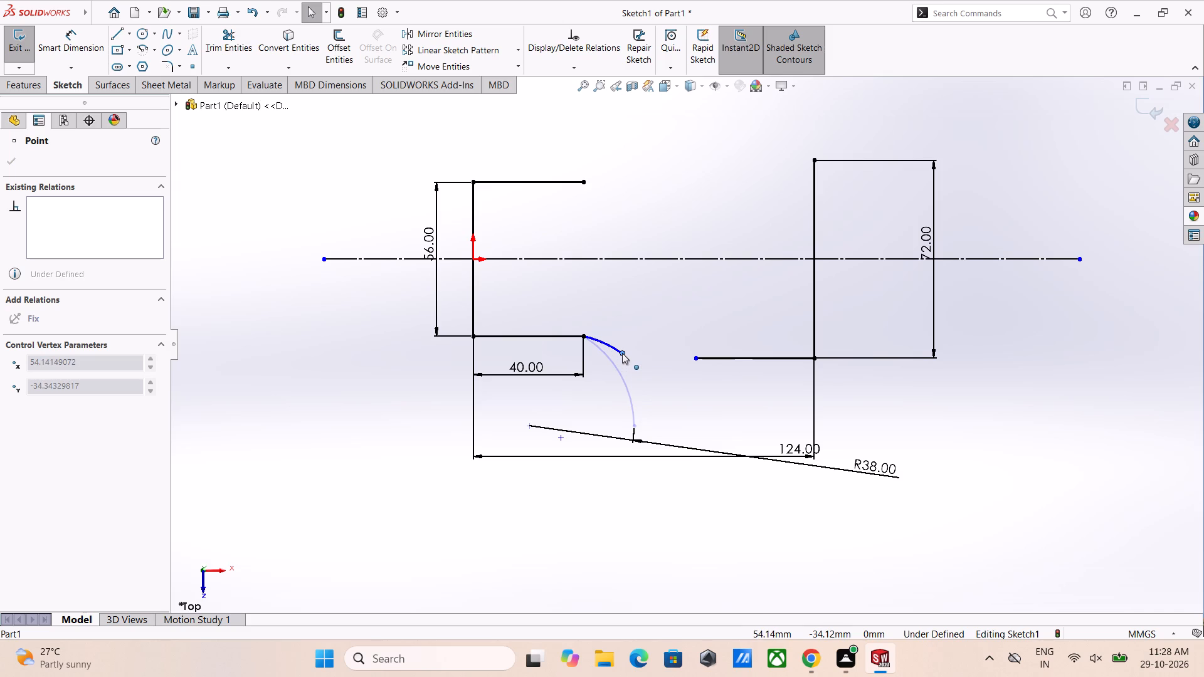
pyautogui.moveTo(622, 353); pyautogui.dragTo(658, 351)
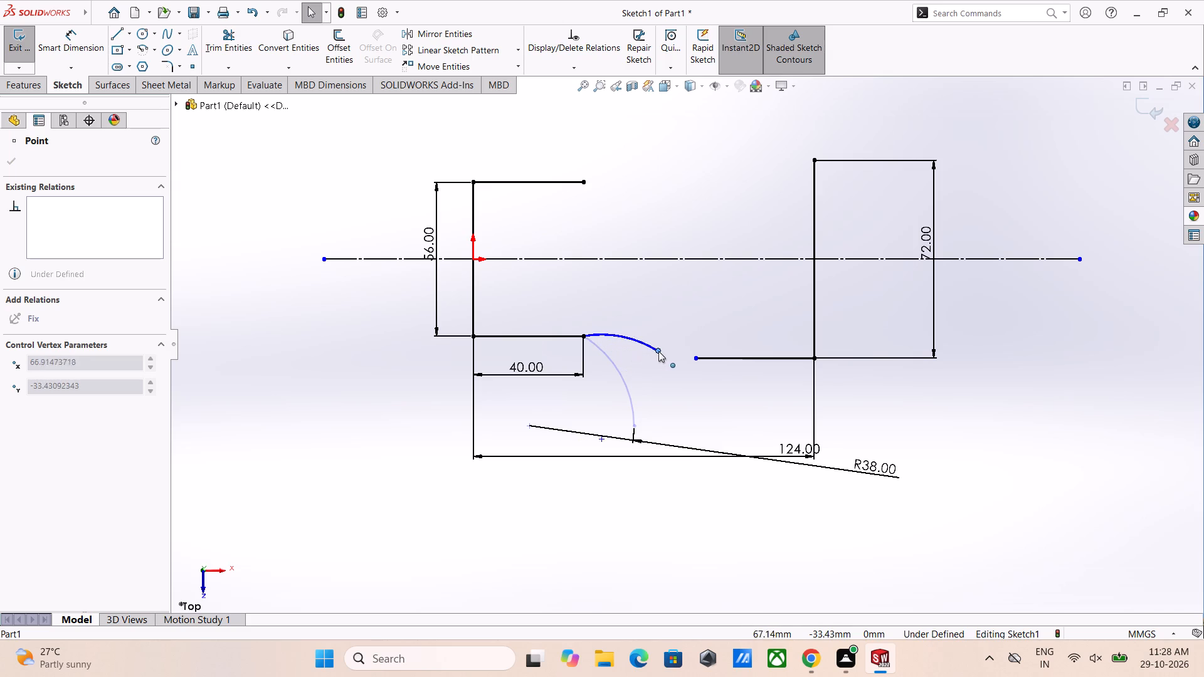
pyautogui.moveTo(658, 351); pyautogui.dragTo(662, 350)
pyautogui.click(863, 403)
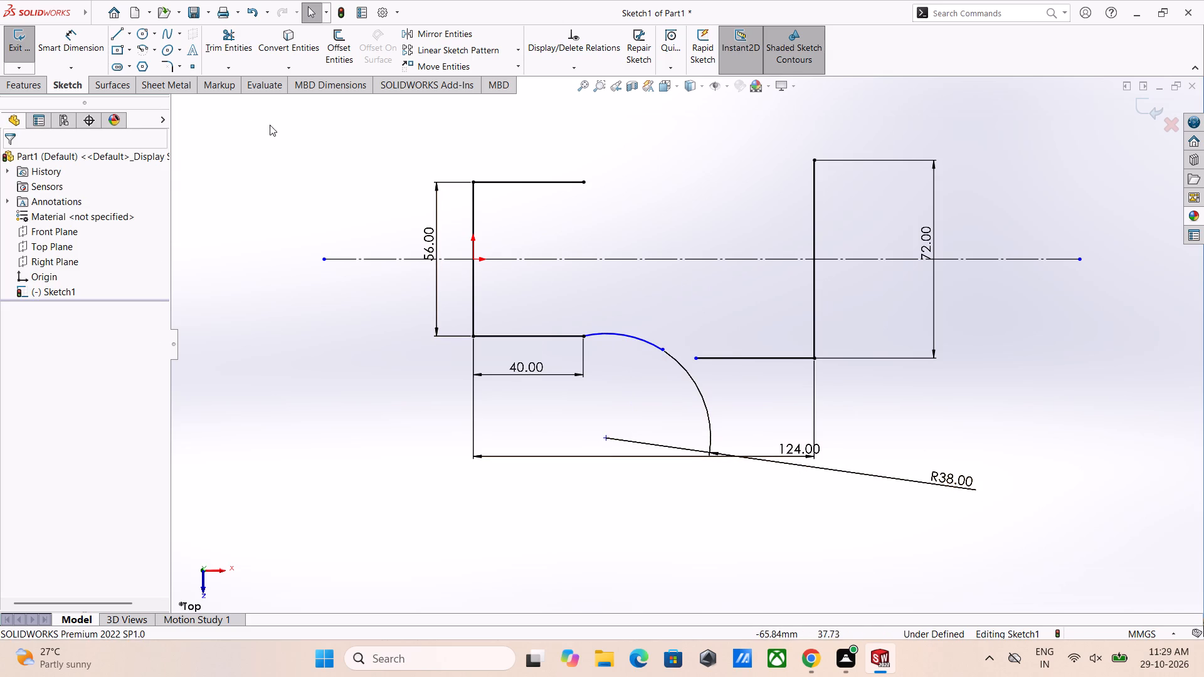
# Sketch a tangent arc of about 19.5 mm radius from the R38 arc's free end to the lower horizontal line's open endpoint.
pyautogui.click(148, 50)
pyautogui.click(156, 51)
pyautogui.click(164, 81)
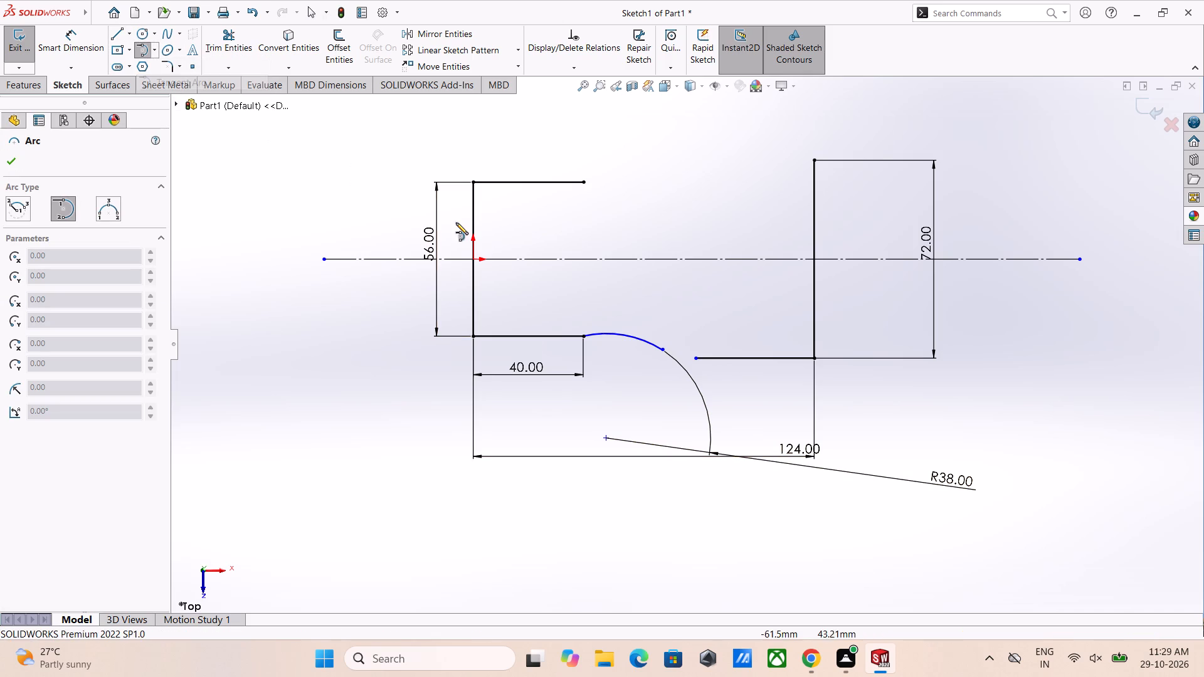
pyautogui.click(663, 350)
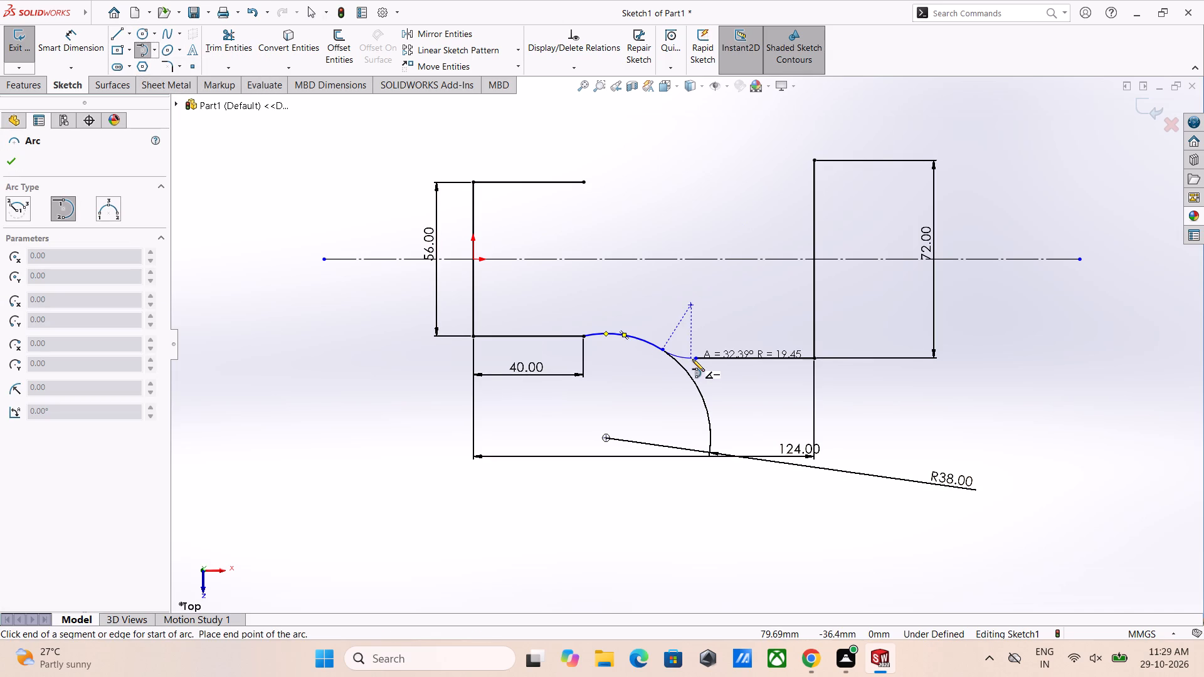
pyautogui.click(692, 359)
pyautogui.click(943, 407)
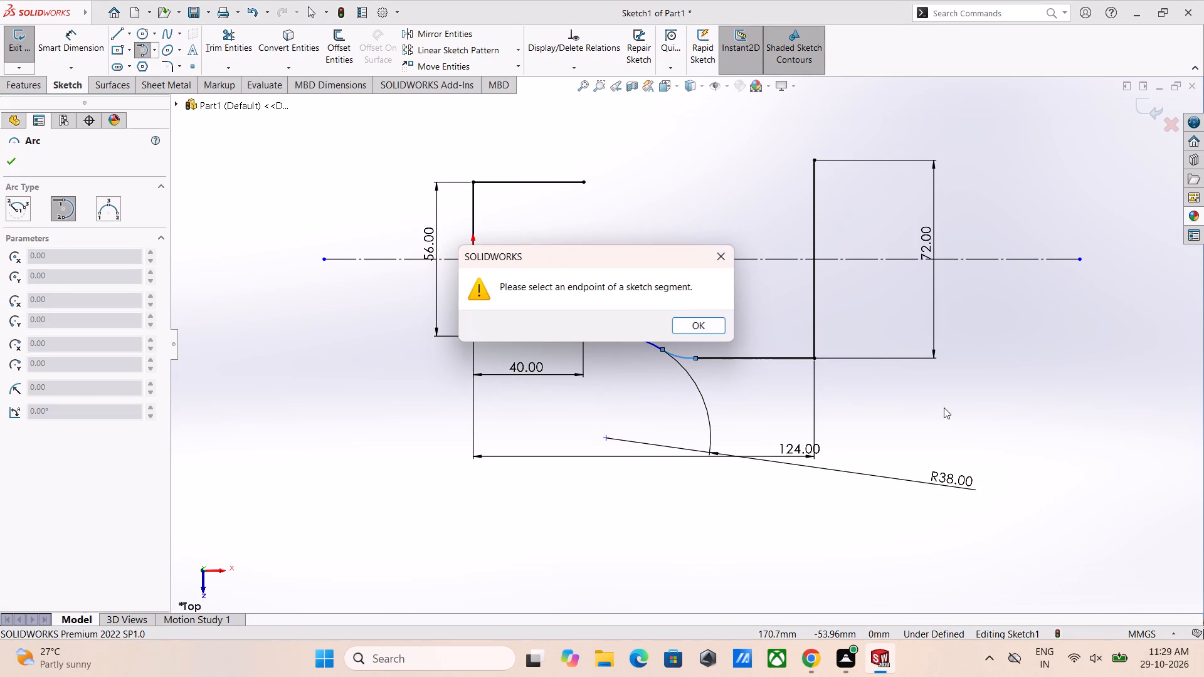
pyautogui.click(710, 328)
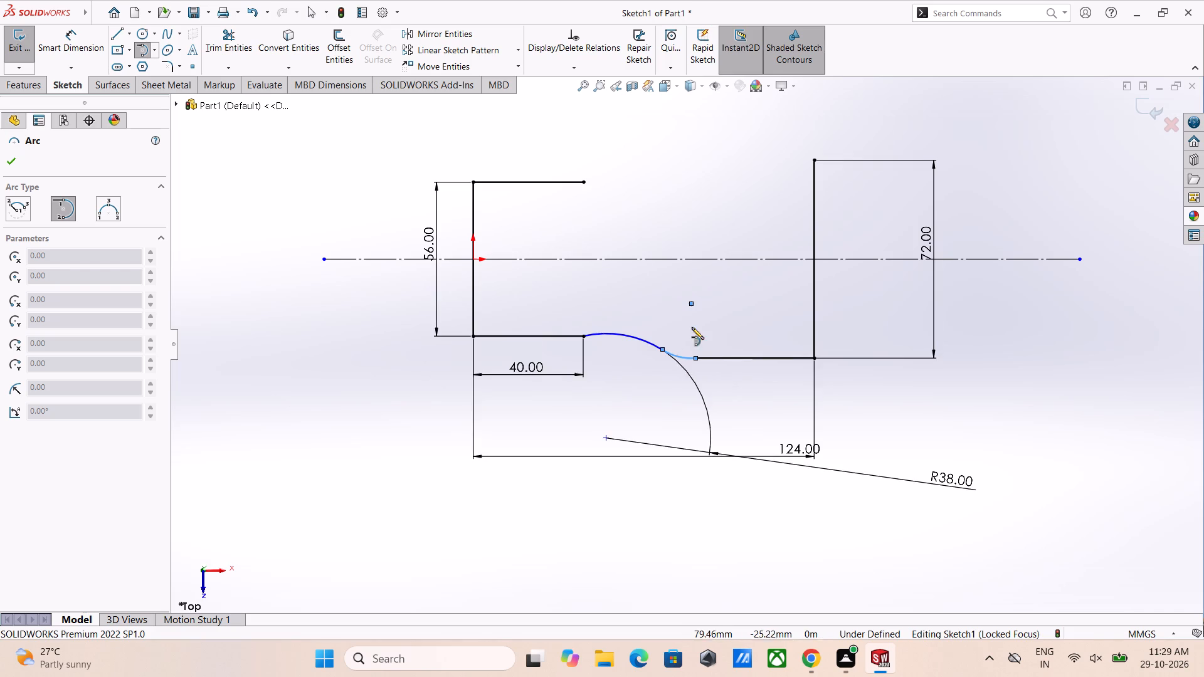
pyautogui.press('Escape')
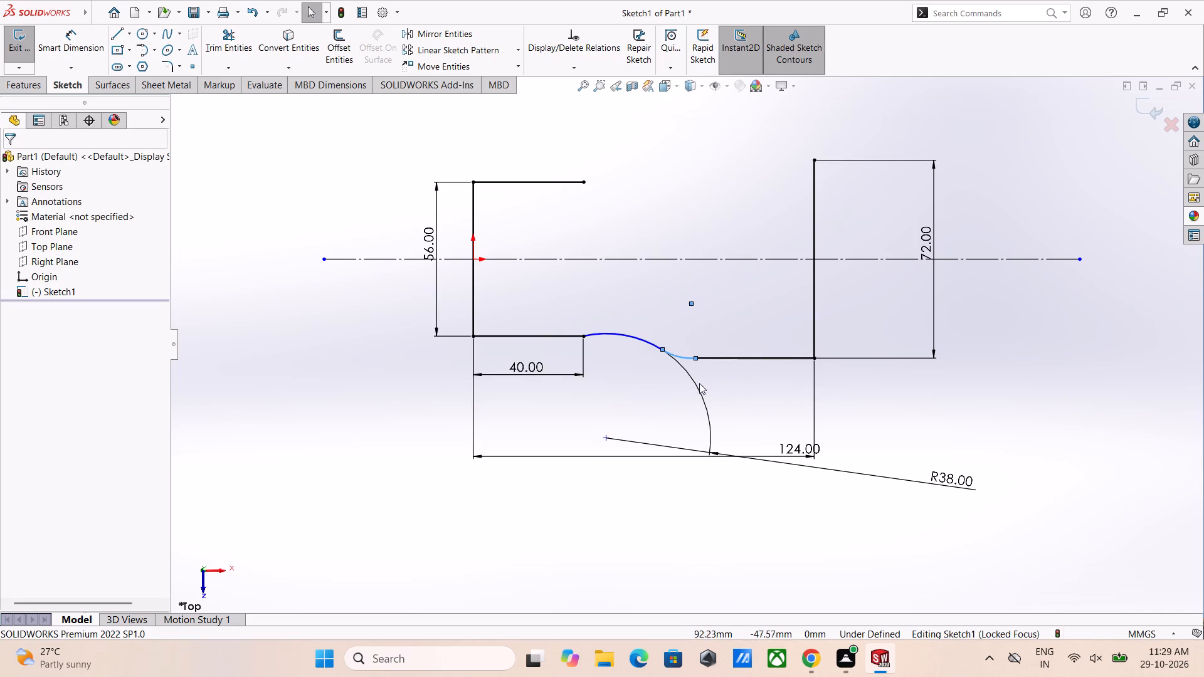
# Dimension the radius of the tangent arc joining the lower 72 mm end line as 26 mm.
pyautogui.moveTo(951, 416); pyautogui.dragTo(987, 290, button='right')
pyautogui.click(679, 357)
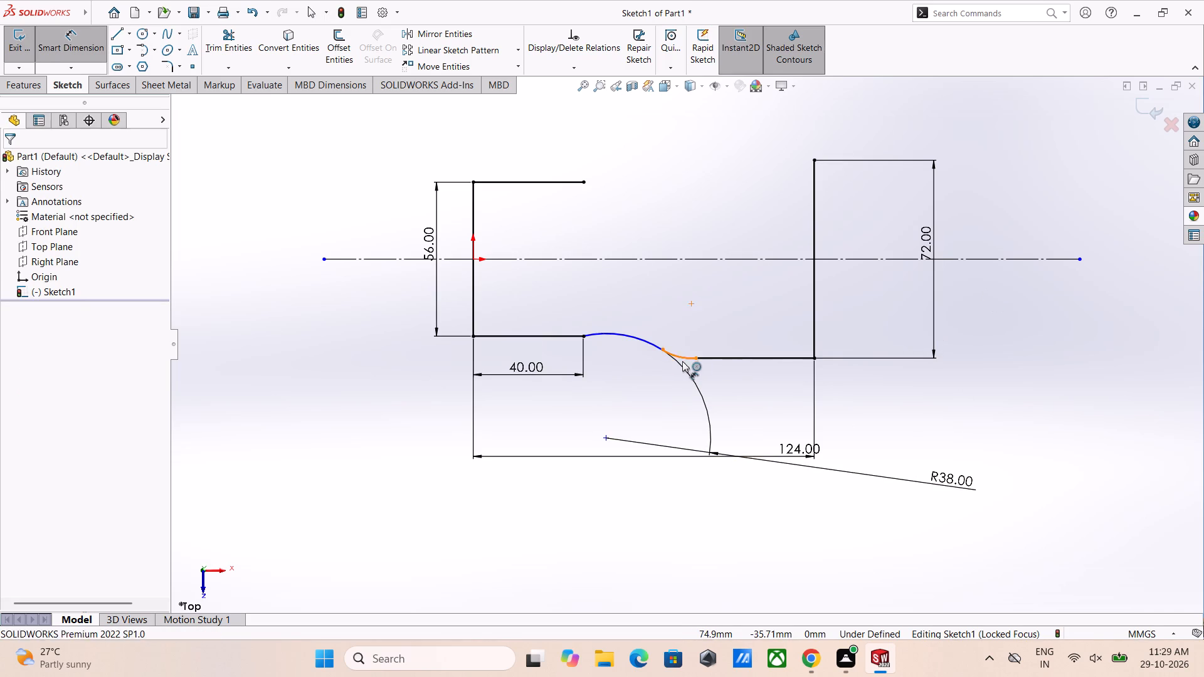
pyautogui.click(906, 436)
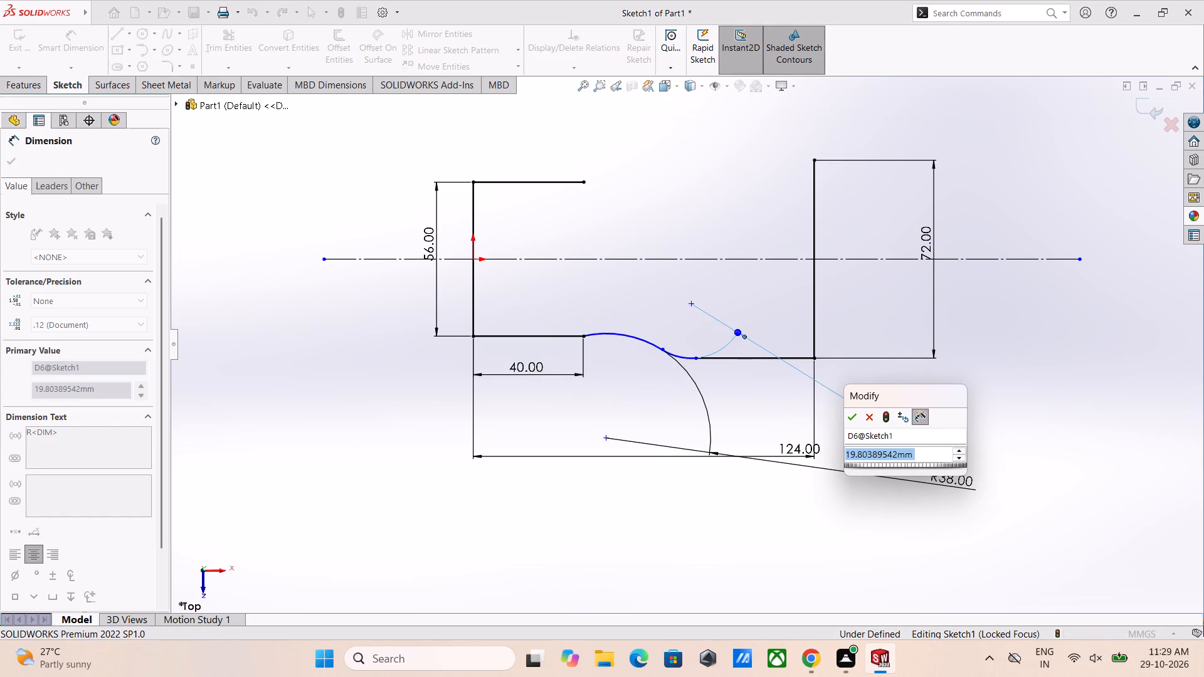
pyautogui.write('26')
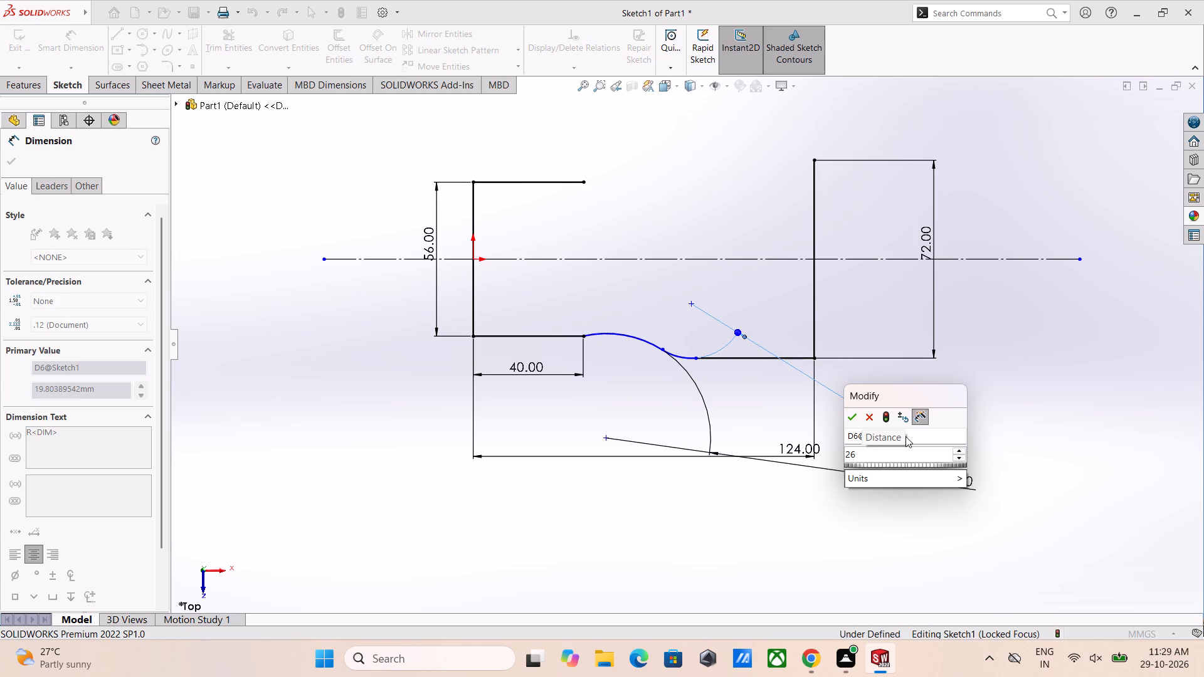
pyautogui.press('Return')
pyautogui.press('Escape')
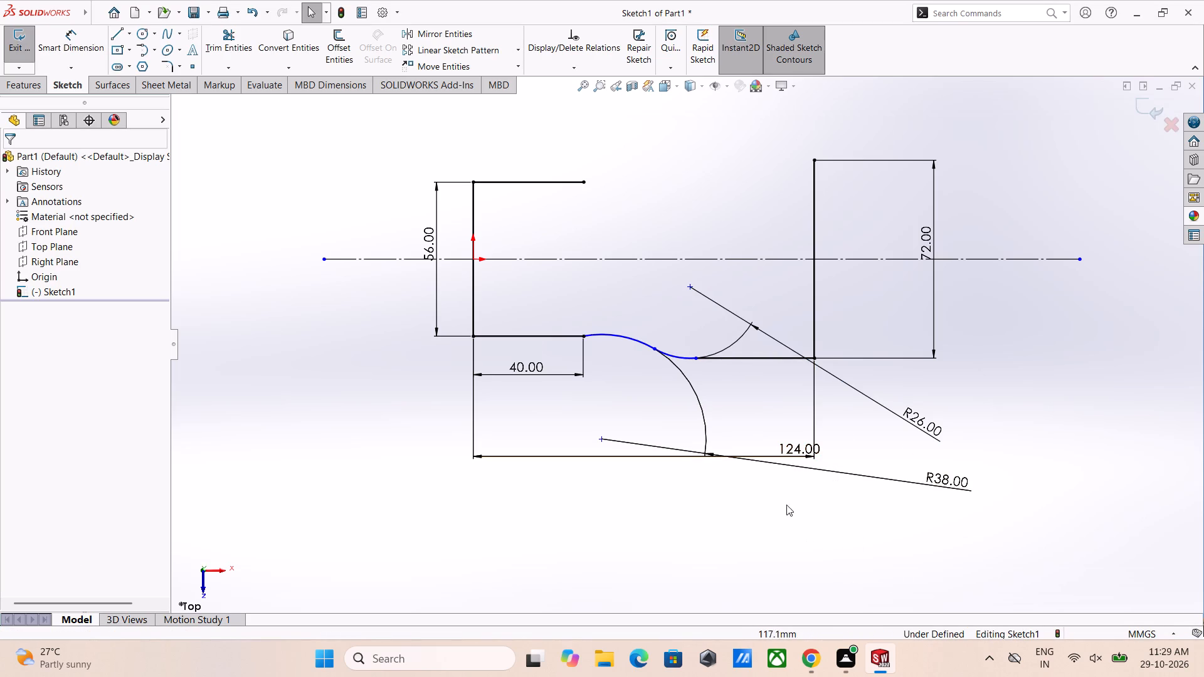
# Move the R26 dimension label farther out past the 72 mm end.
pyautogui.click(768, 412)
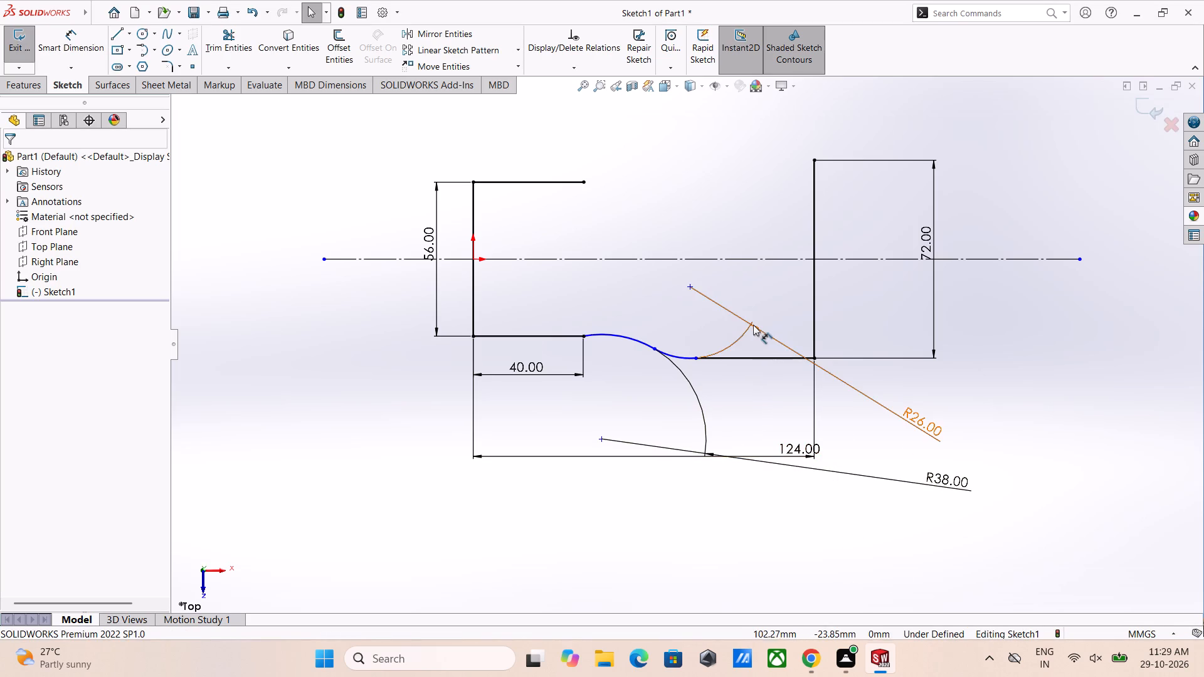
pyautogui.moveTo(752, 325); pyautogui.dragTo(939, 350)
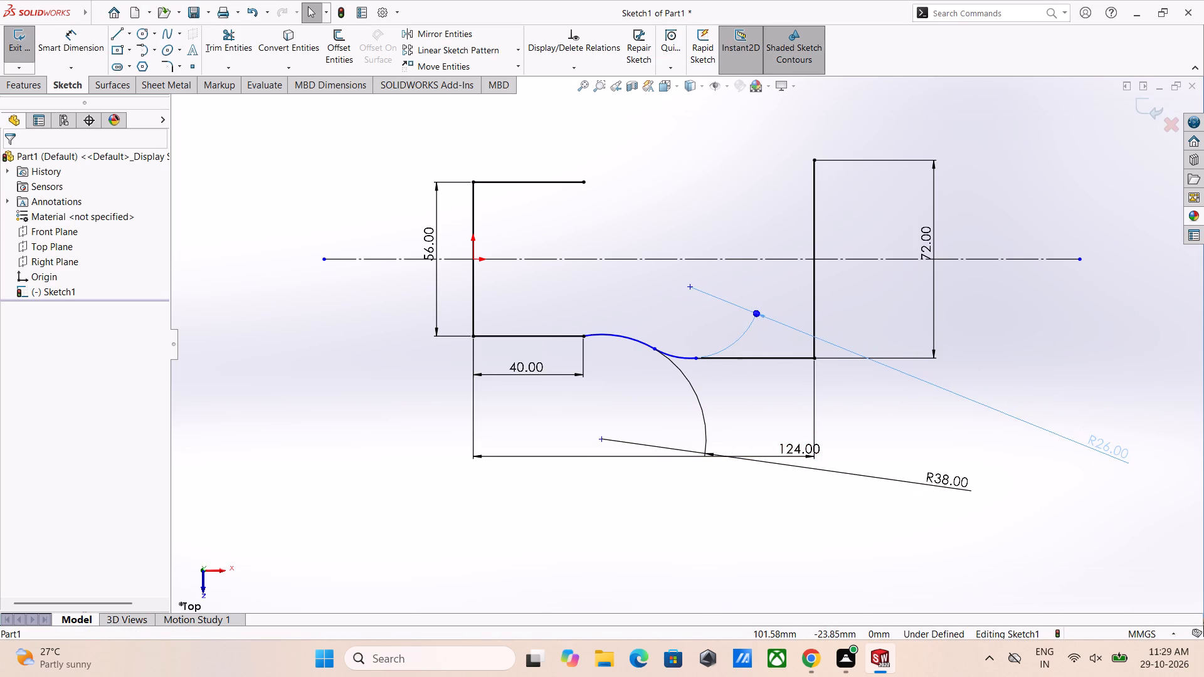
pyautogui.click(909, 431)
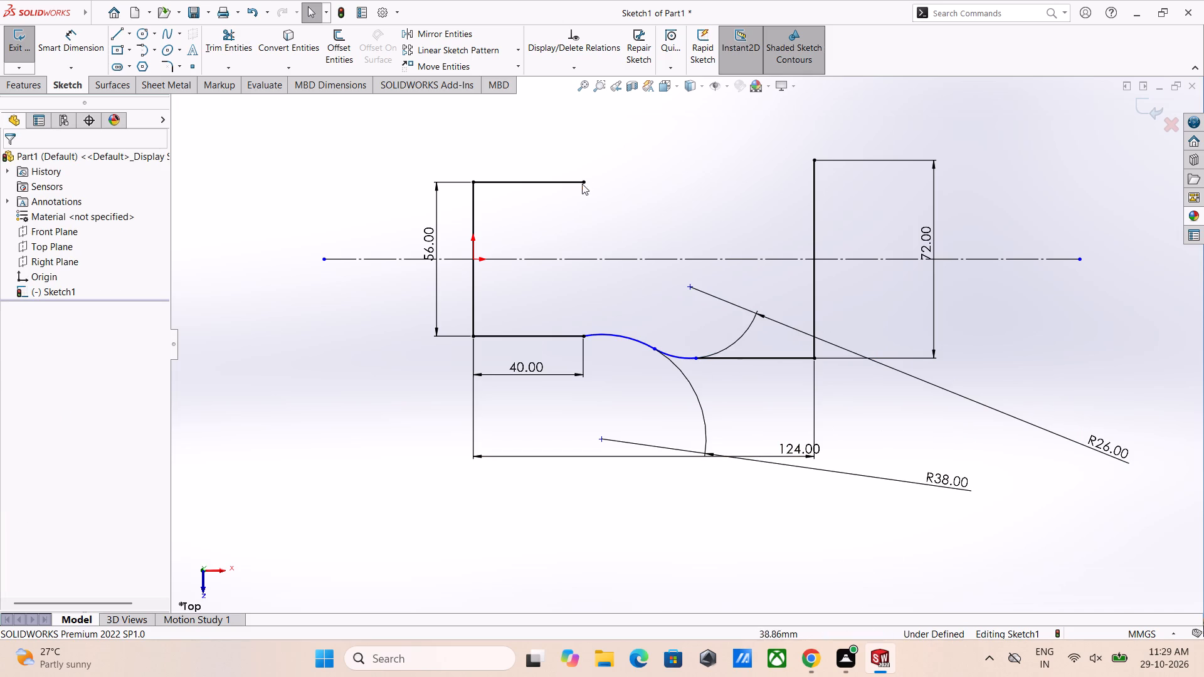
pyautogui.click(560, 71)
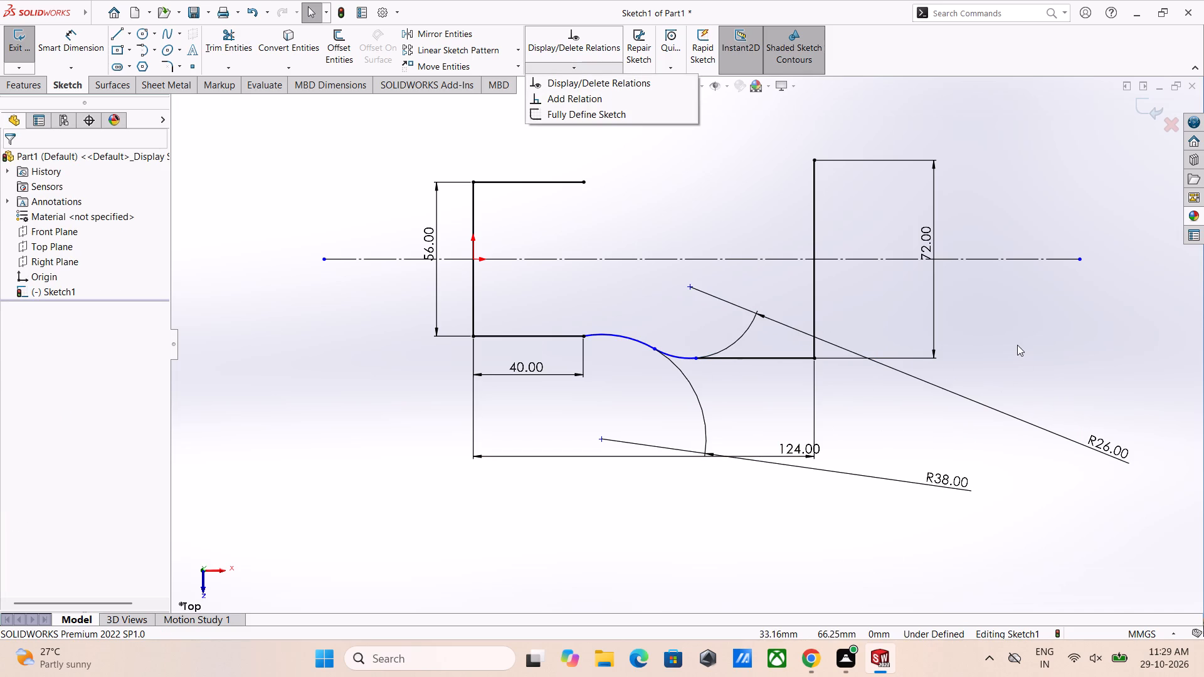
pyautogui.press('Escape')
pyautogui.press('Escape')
# Dimension the length of the 72 mm end's lower horizontal line as 60 mm.
pyautogui.moveTo(1033, 349); pyautogui.dragTo(1017, 279, button='right')
pyautogui.click(776, 359)
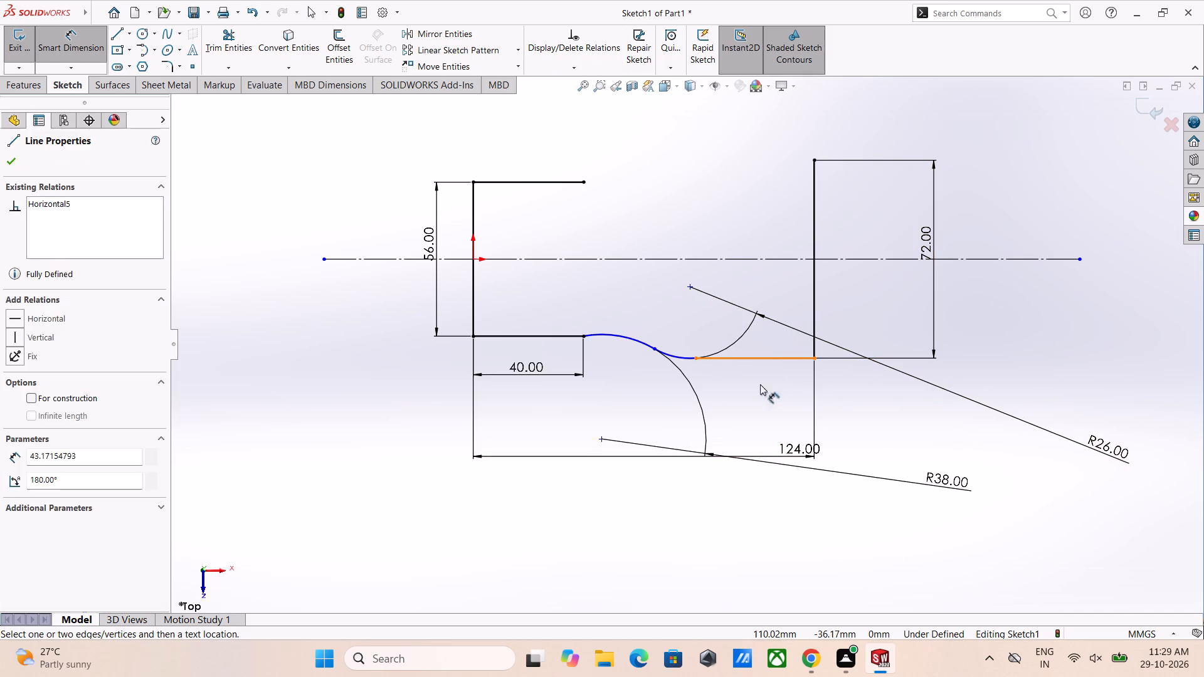
pyautogui.click(758, 399)
pyautogui.write('60')
pyautogui.press('Return')
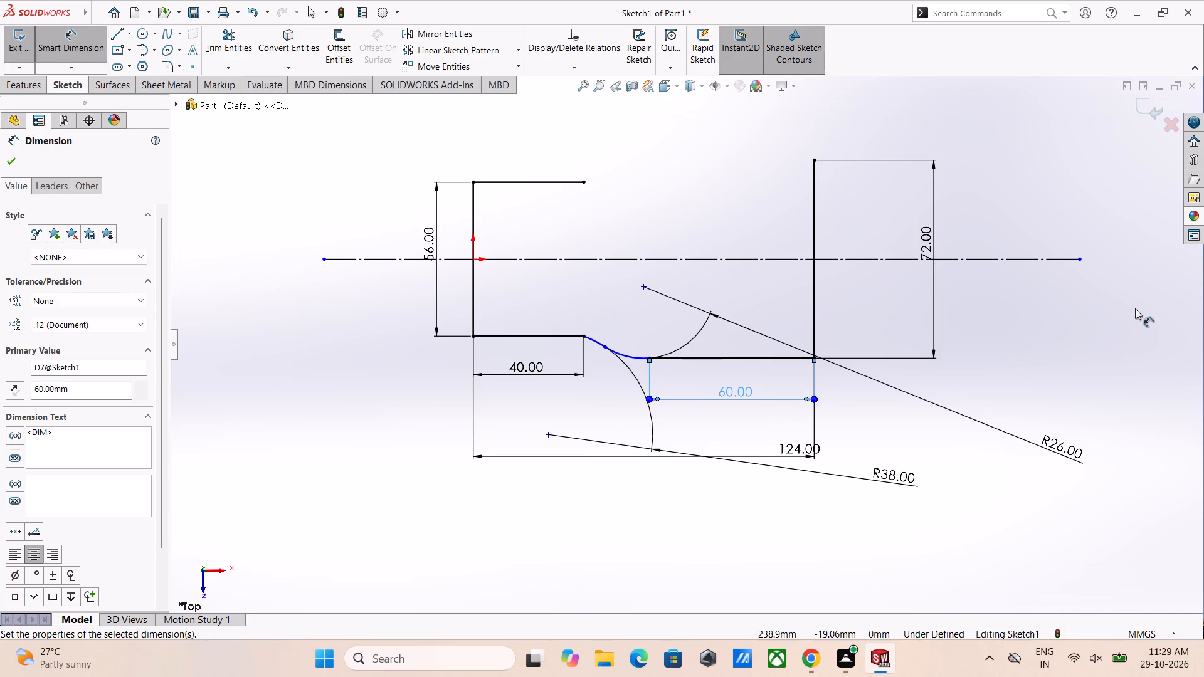
pyautogui.click(1134, 308)
pyautogui.press('Escape')
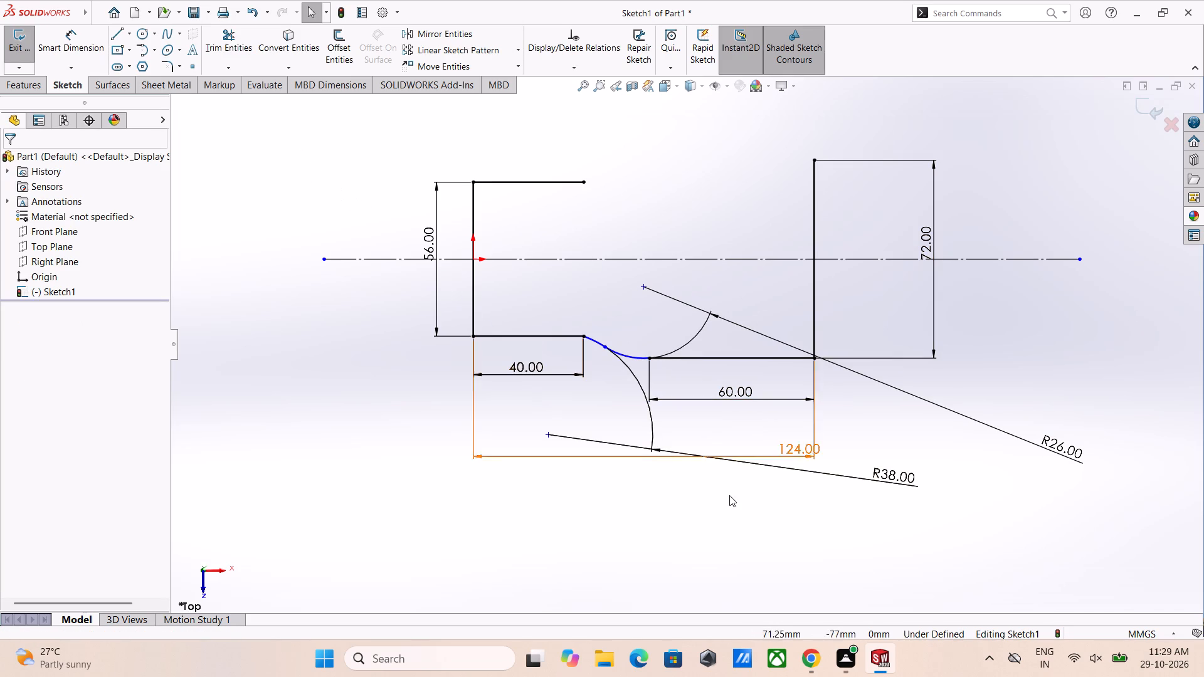
# Reposition the R38 and R26 dimension labels side by side below the profile, beneath the 124 mm dimension.
pyautogui.moveTo(889, 476); pyautogui.dragTo(463, 461)
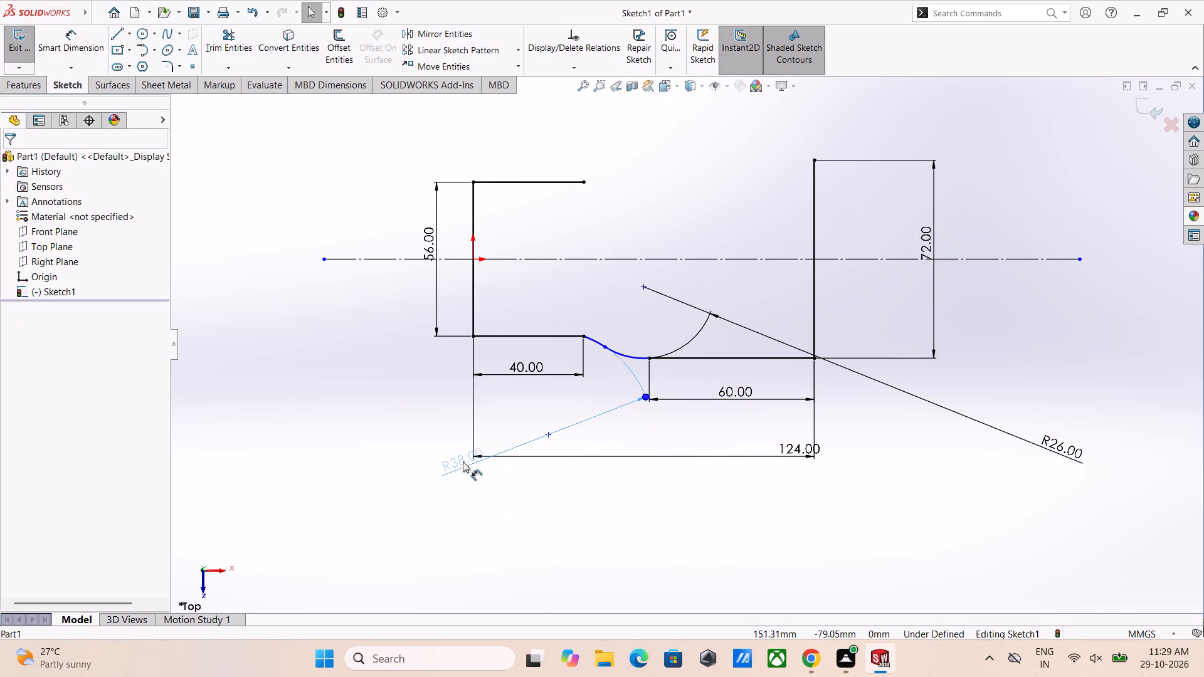
pyautogui.moveTo(463, 461); pyautogui.dragTo(500, 506)
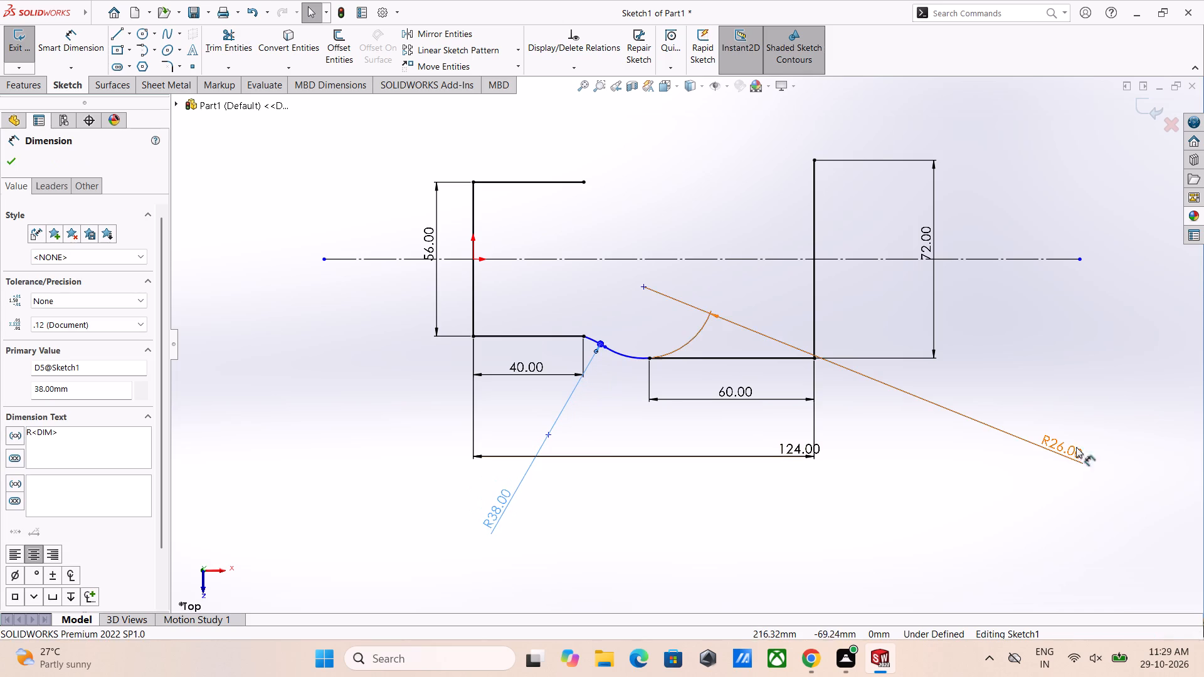
pyautogui.moveTo(1063, 448); pyautogui.dragTo(953, 506)
pyautogui.moveTo(944, 508); pyautogui.dragTo(944, 508)
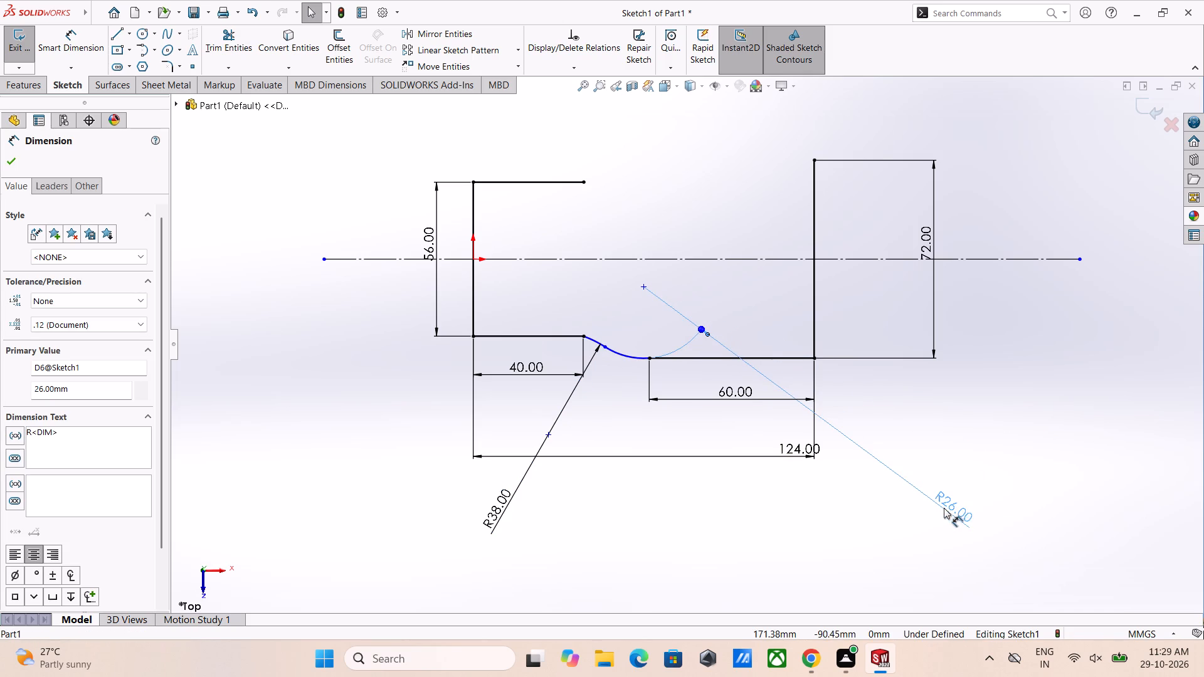
pyautogui.moveTo(944, 508); pyautogui.dragTo(553, 505)
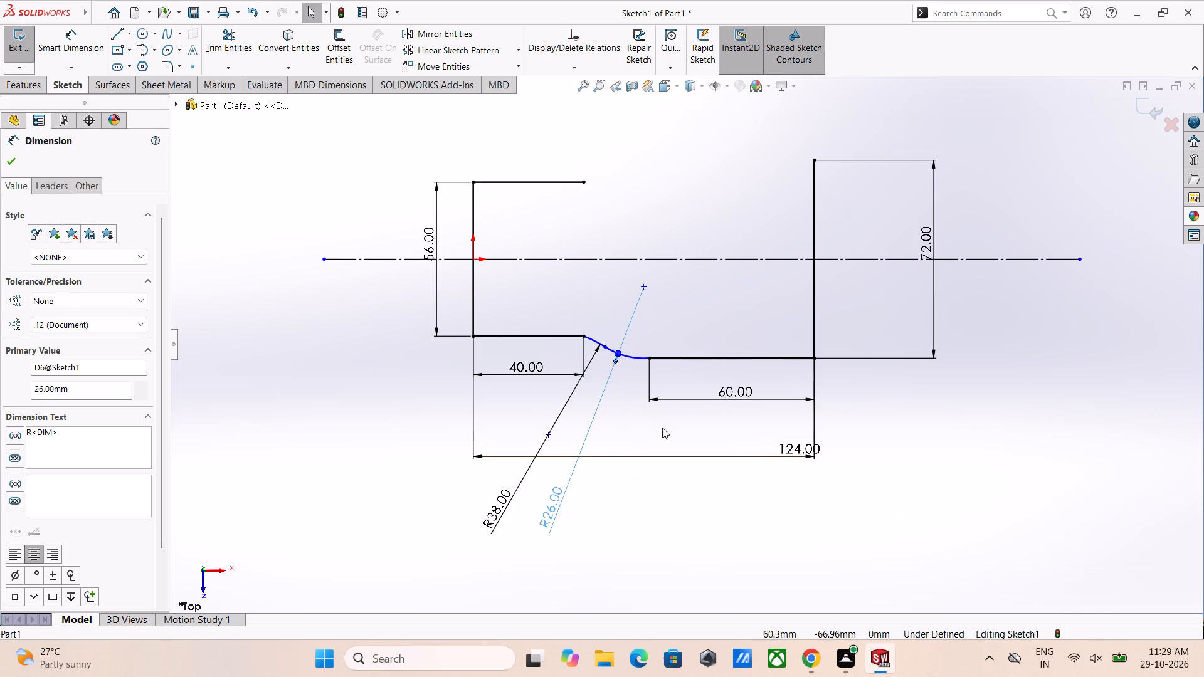
pyautogui.press('Escape')
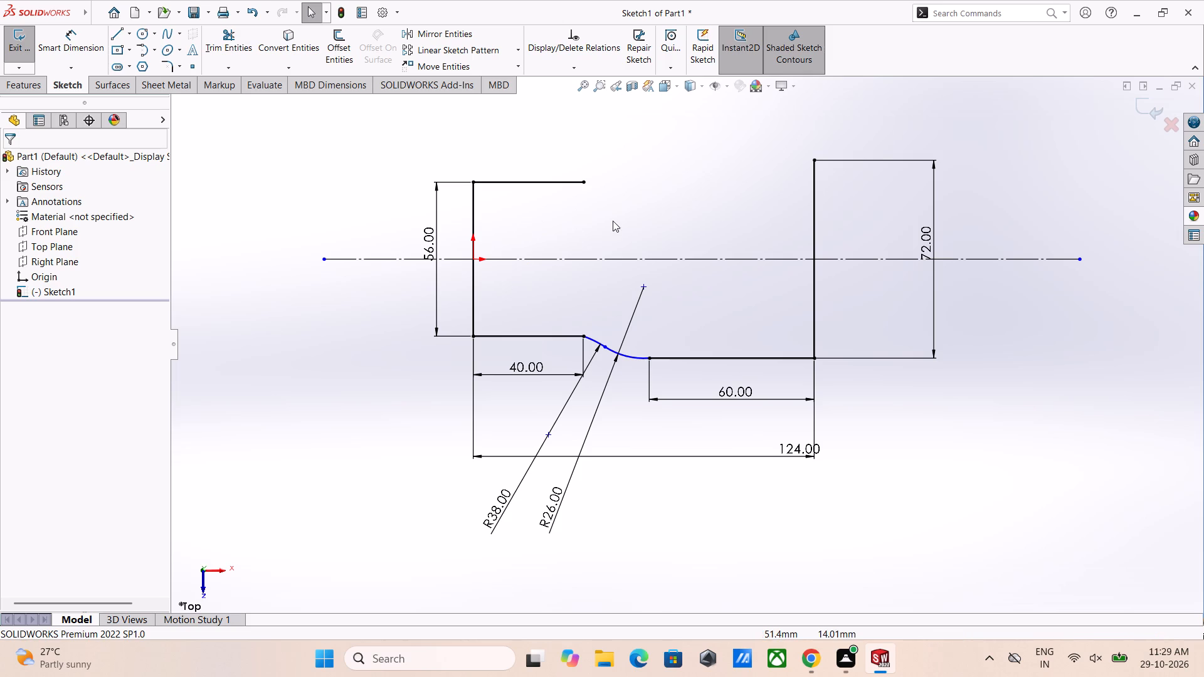
# Apply Fully Define Sketch to all entities in the sketch, with both relations and dimensions included.
pyautogui.click(588, 63)
pyautogui.click(593, 112)
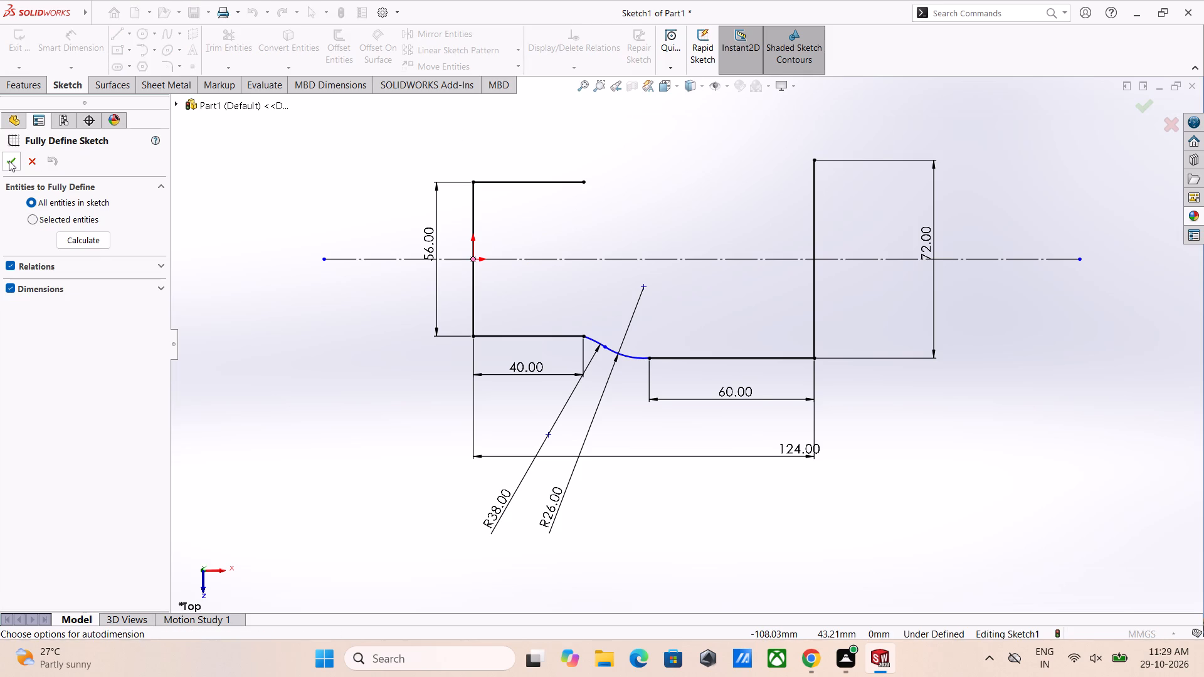
pyautogui.click(9, 160)
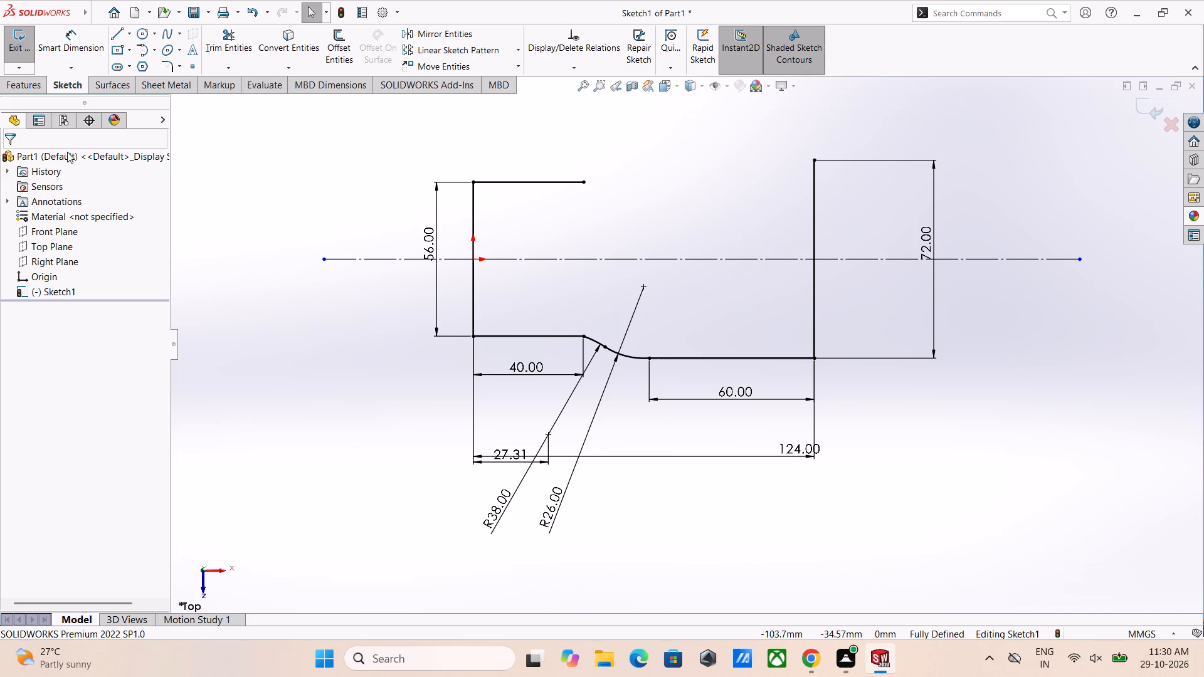
# Mirror the lower 60 mm line and the R26 and R38 arcs about the horizontal centerline, keeping the originals.
pyautogui.click(426, 33)
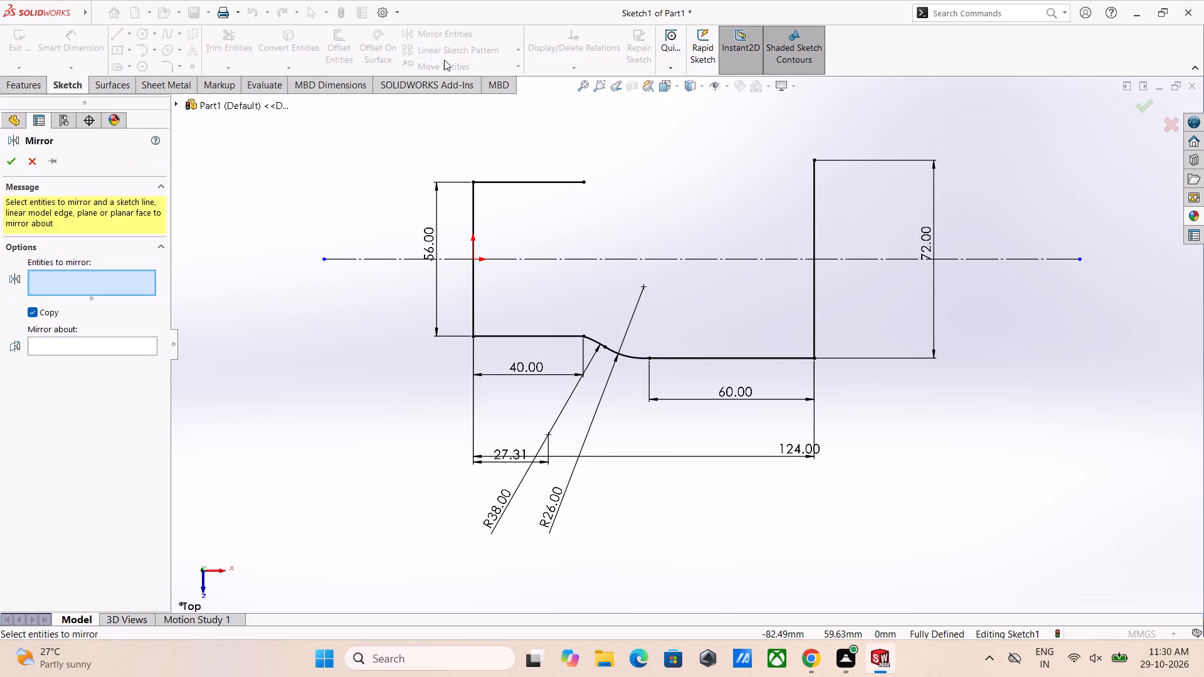
pyautogui.click(687, 360)
pyautogui.click(640, 359)
pyautogui.click(596, 341)
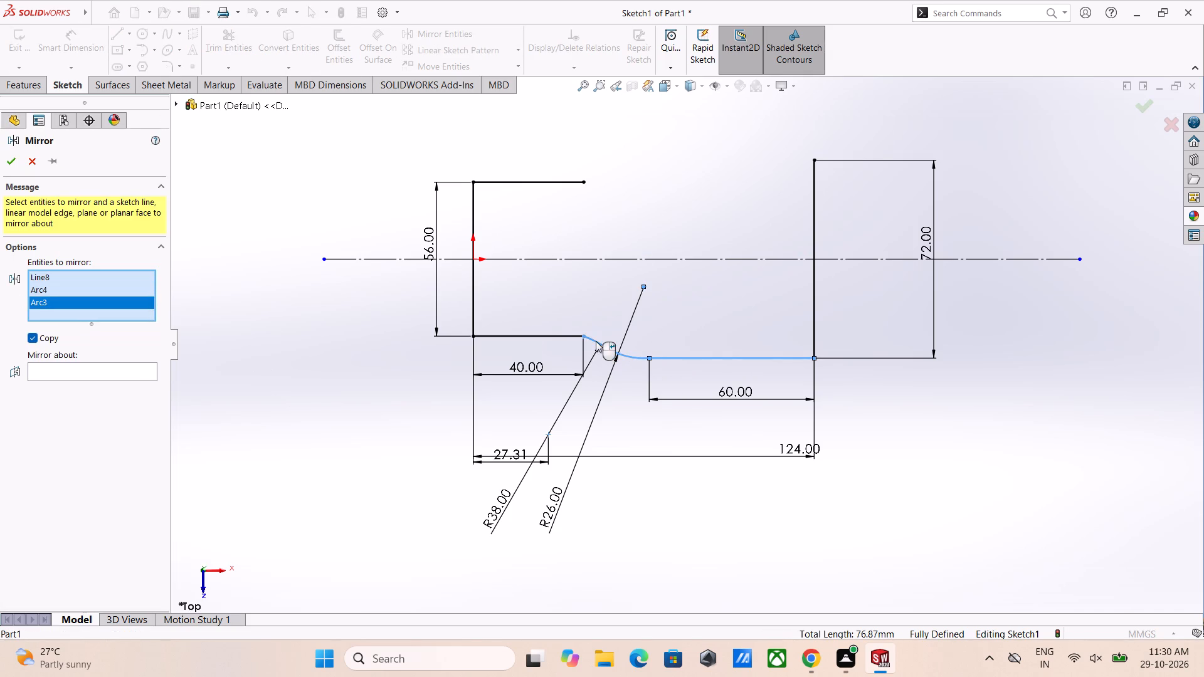
pyautogui.click(110, 367)
pyautogui.click(608, 260)
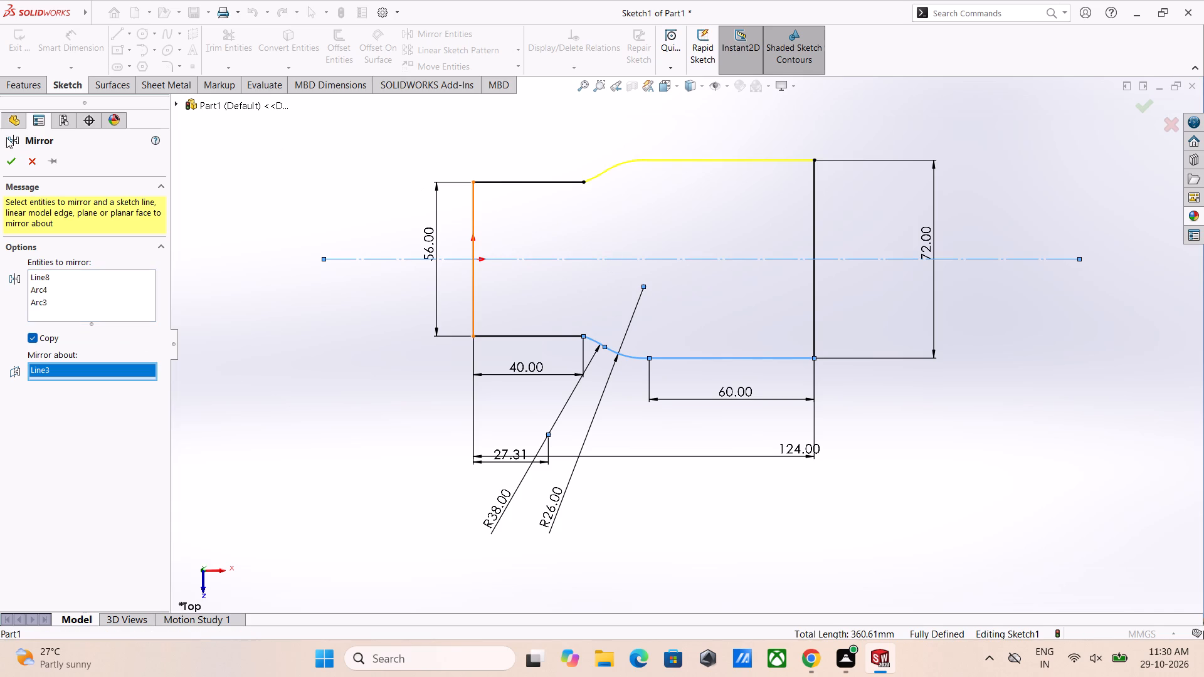
pyautogui.click(14, 157)
pyautogui.click(693, 137)
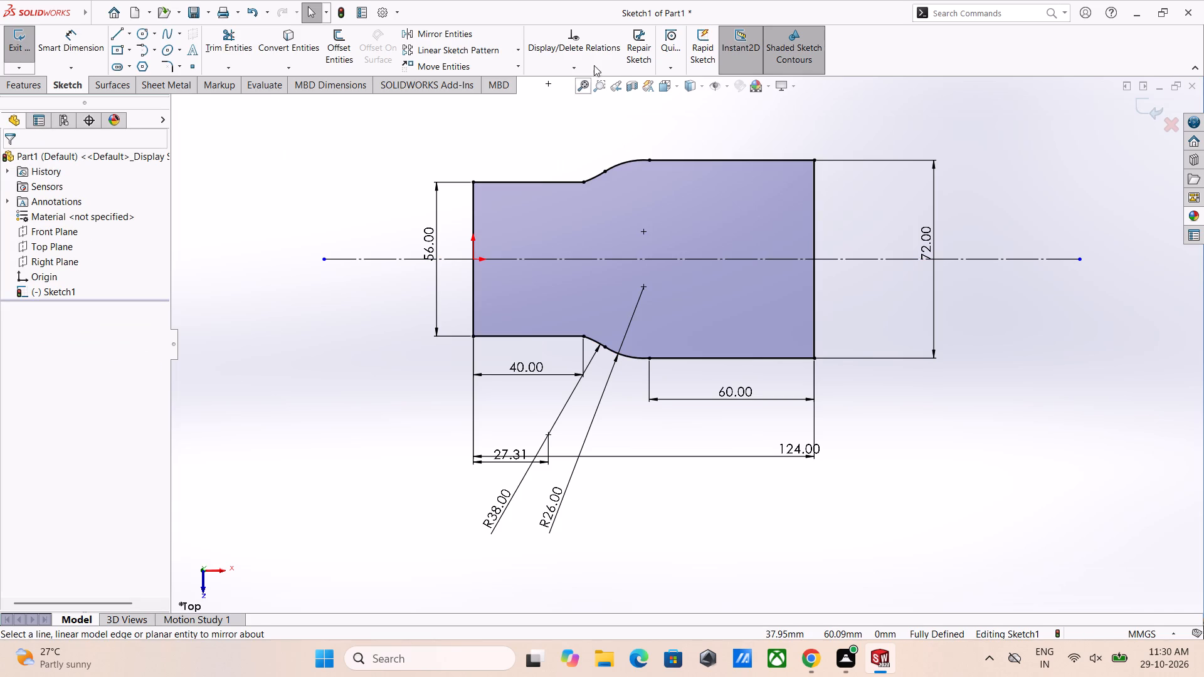
# Offset the whole closed profile chain inward by 10 mm, with the offset dimension added.
pyautogui.click(257, 83)
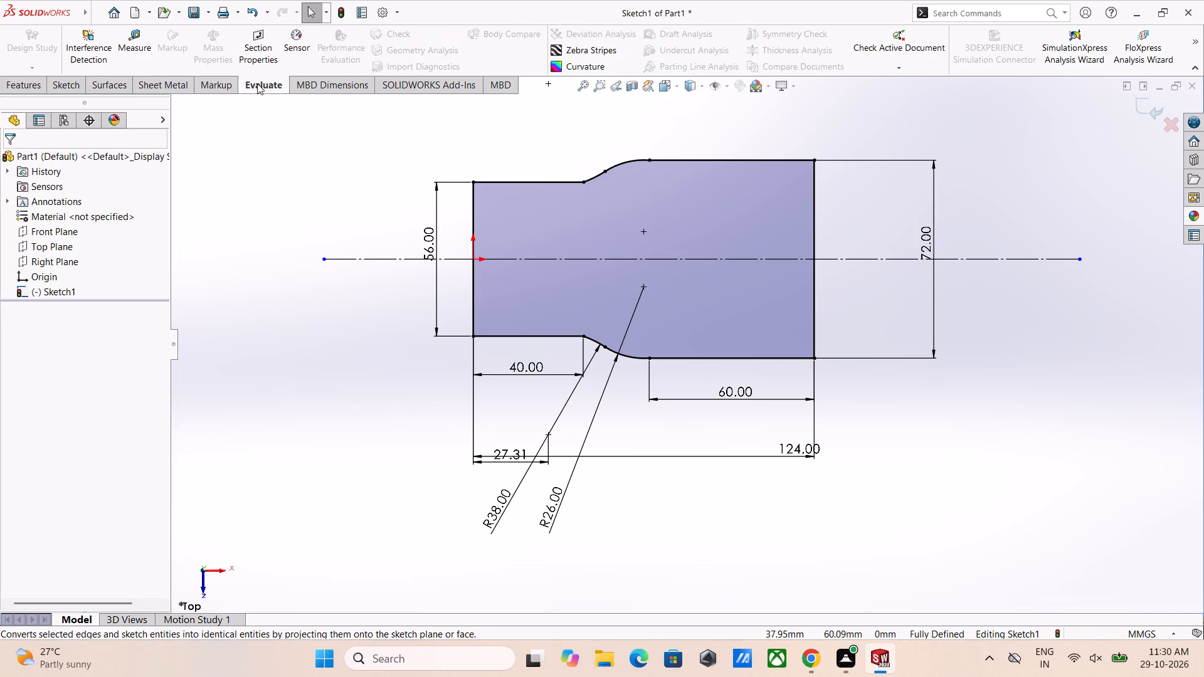
pyautogui.click(61, 83)
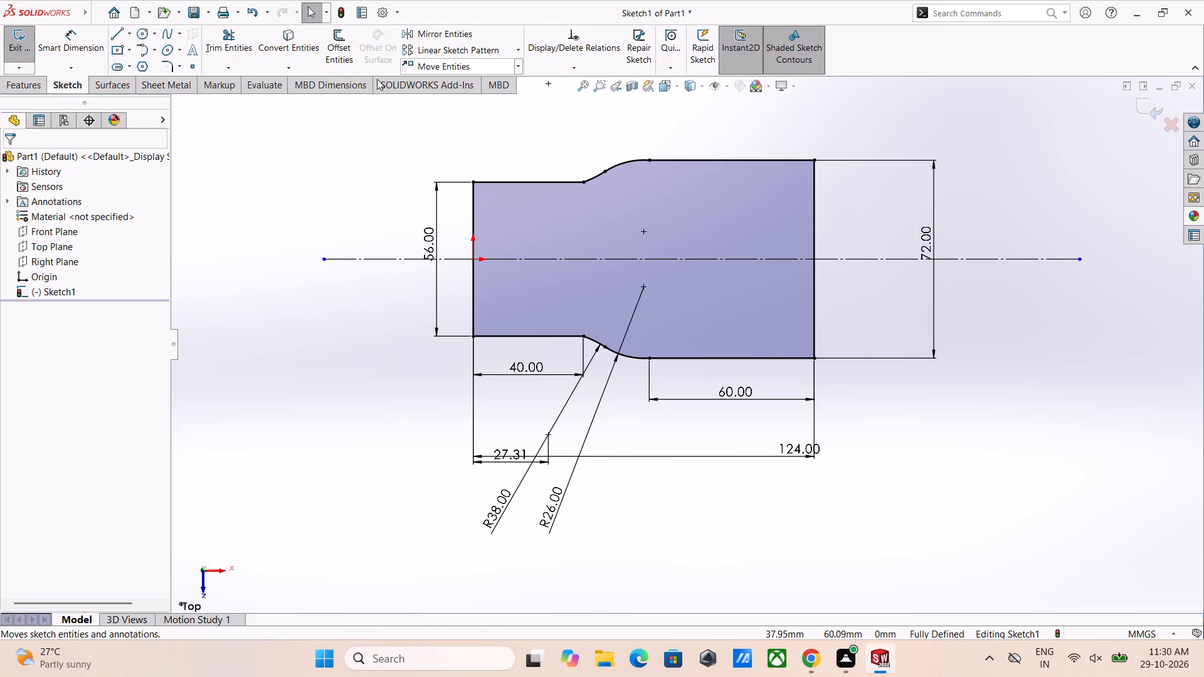
pyautogui.click(342, 50)
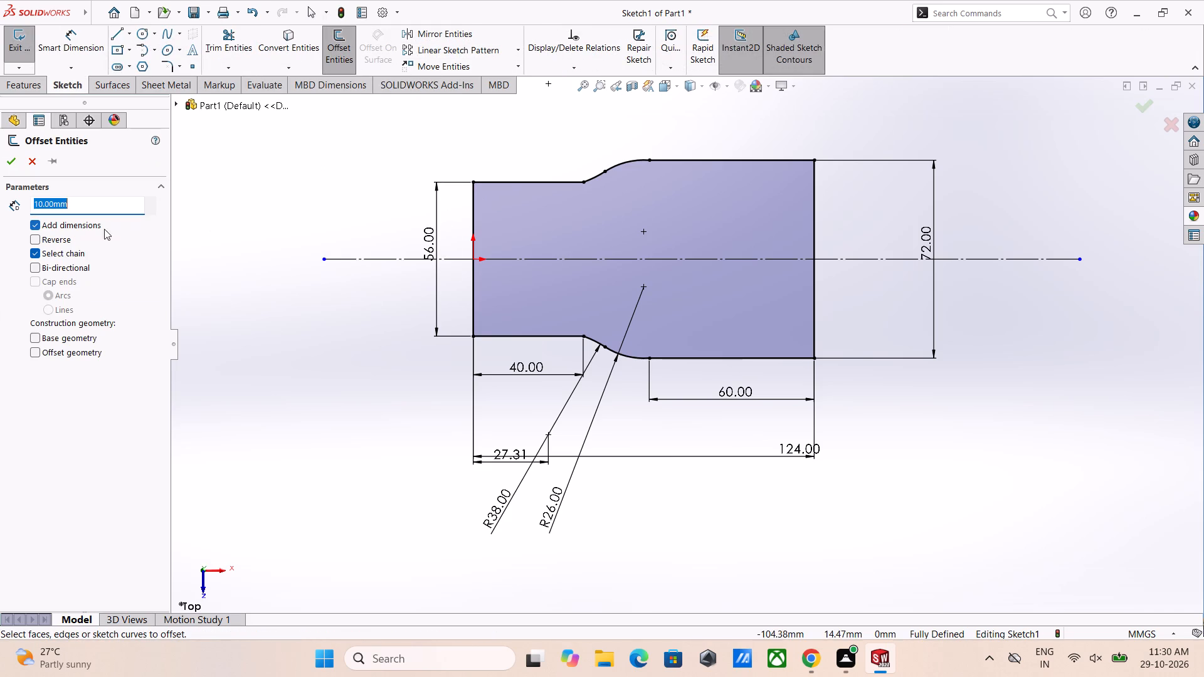
pyautogui.click(516, 182)
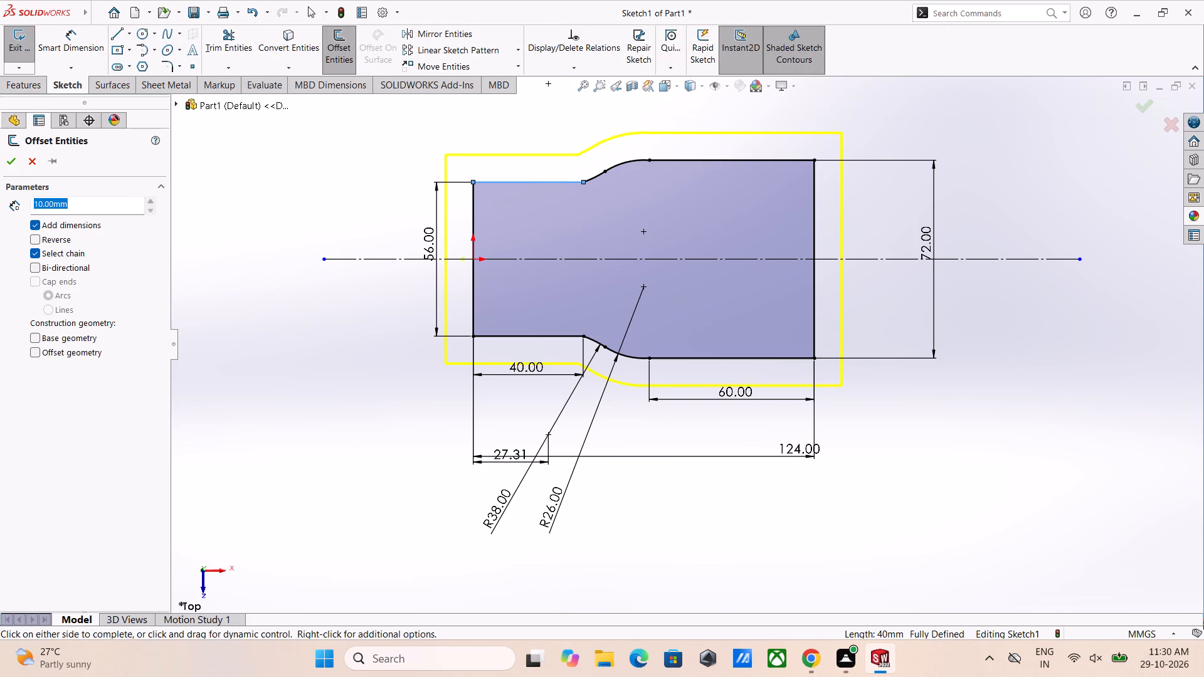
pyautogui.click(36, 238)
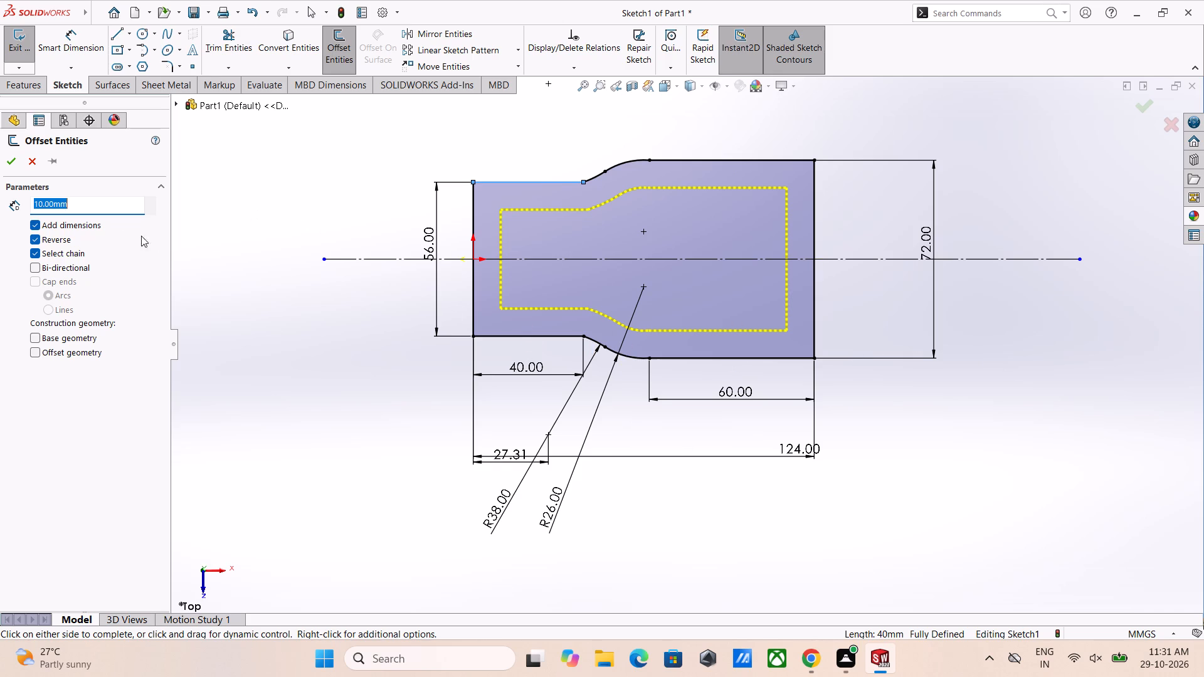
pyautogui.click(3, 159)
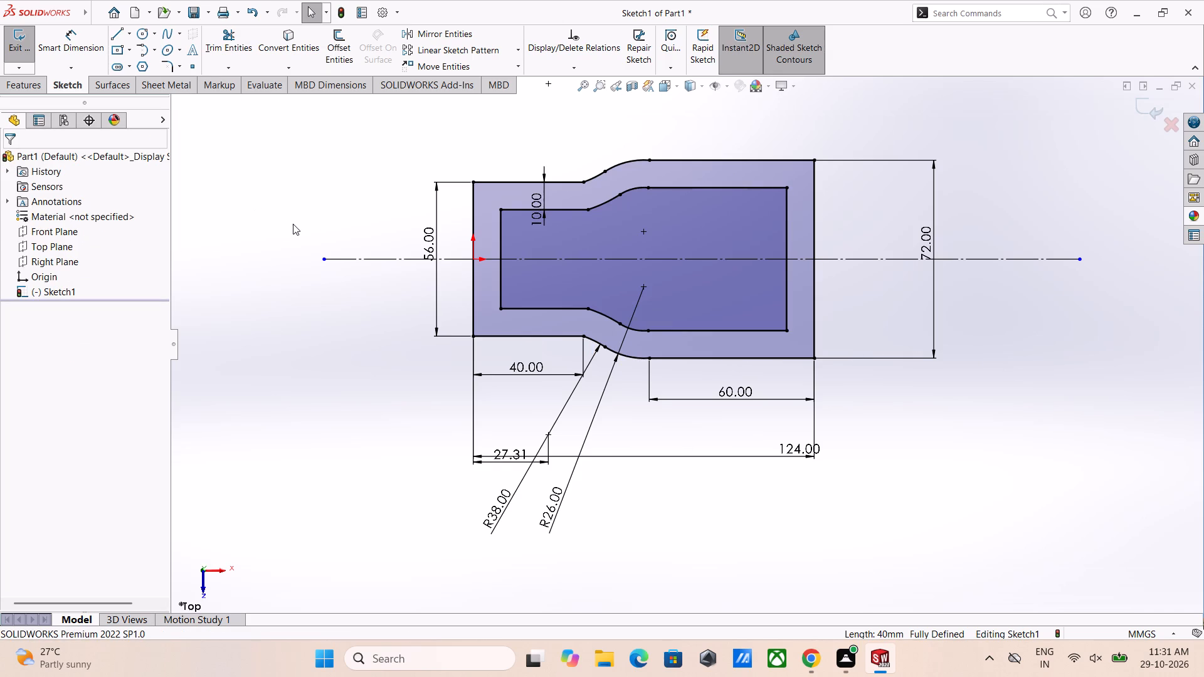
pyautogui.click(293, 224)
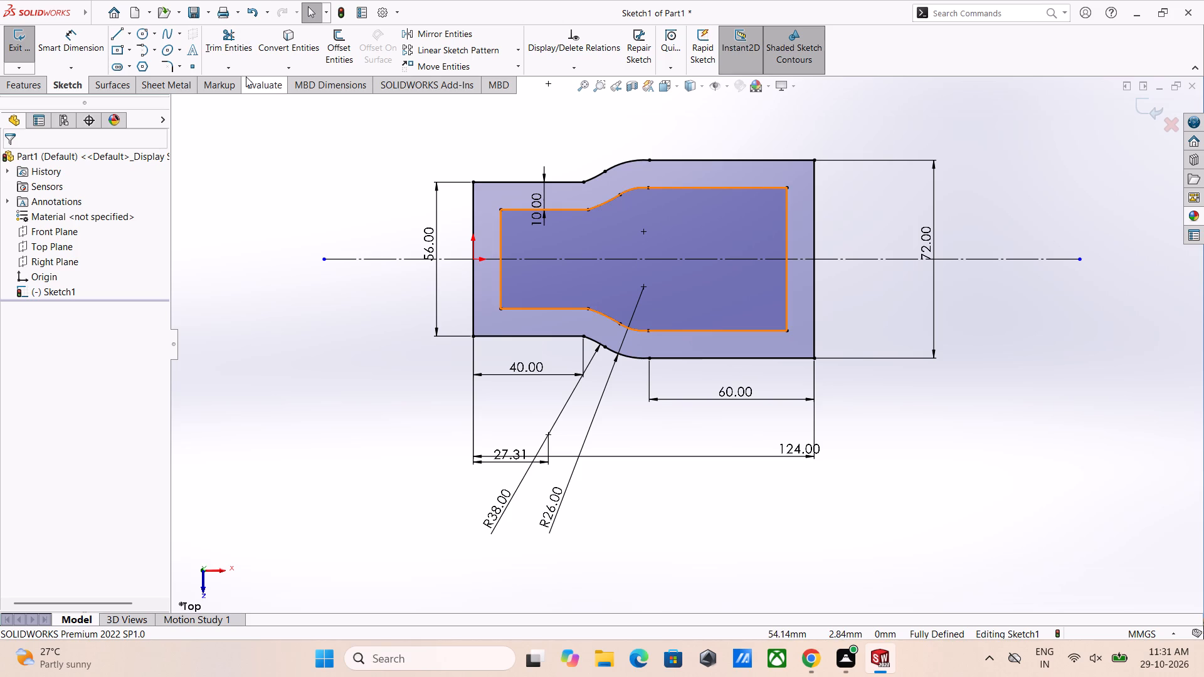
# Extrude the ring between the outer and inner profiles as a blind boss 2 mm deep from the sketch plane.
pyautogui.click(11, 85)
pyautogui.click(24, 49)
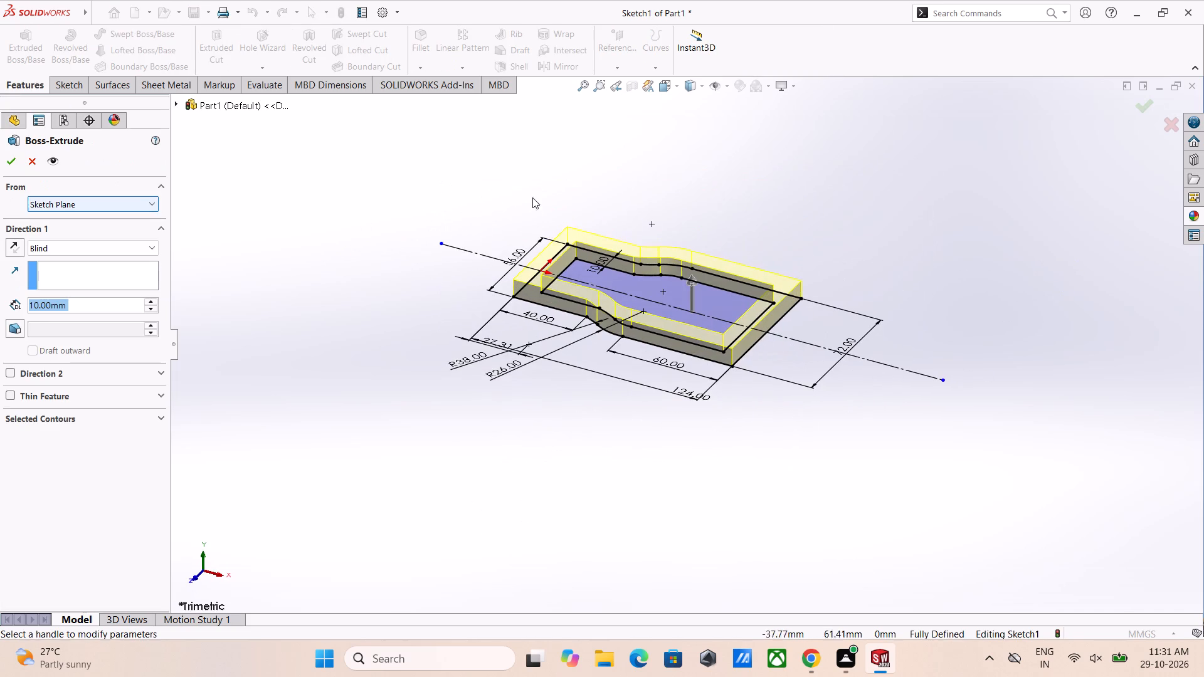
pyautogui.doubleClick(50, 300)
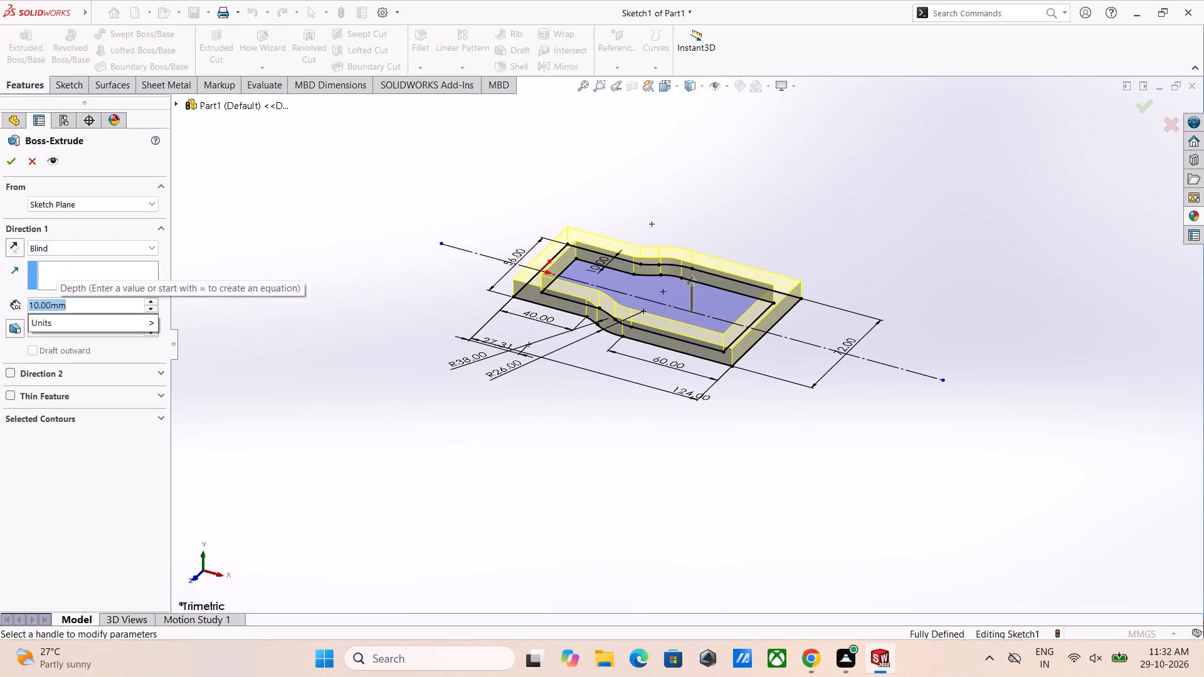
pyautogui.press('2')
pyautogui.press('Return')
pyautogui.click(13, 162)
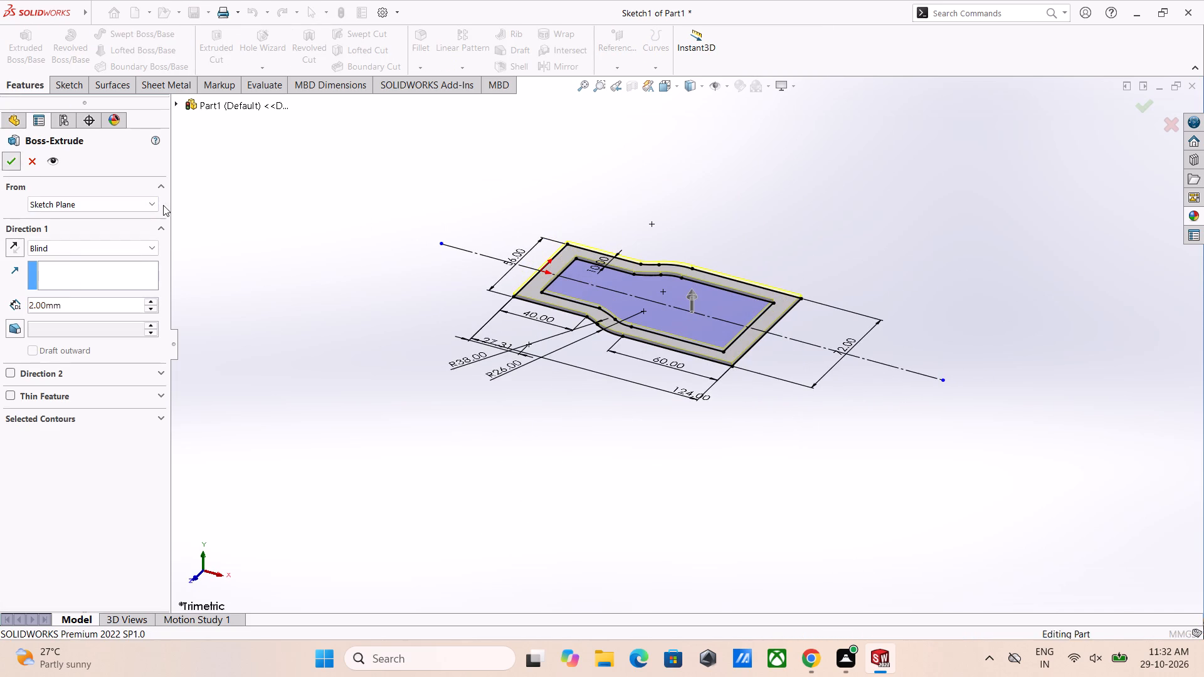
pyautogui.click(288, 230)
# Start a new sketch on the top face of the extruded frame.
pyautogui.moveTo(573, 268); pyautogui.dragTo(614, 352, button='middle')
pyautogui.scroll(1, 614, 352)
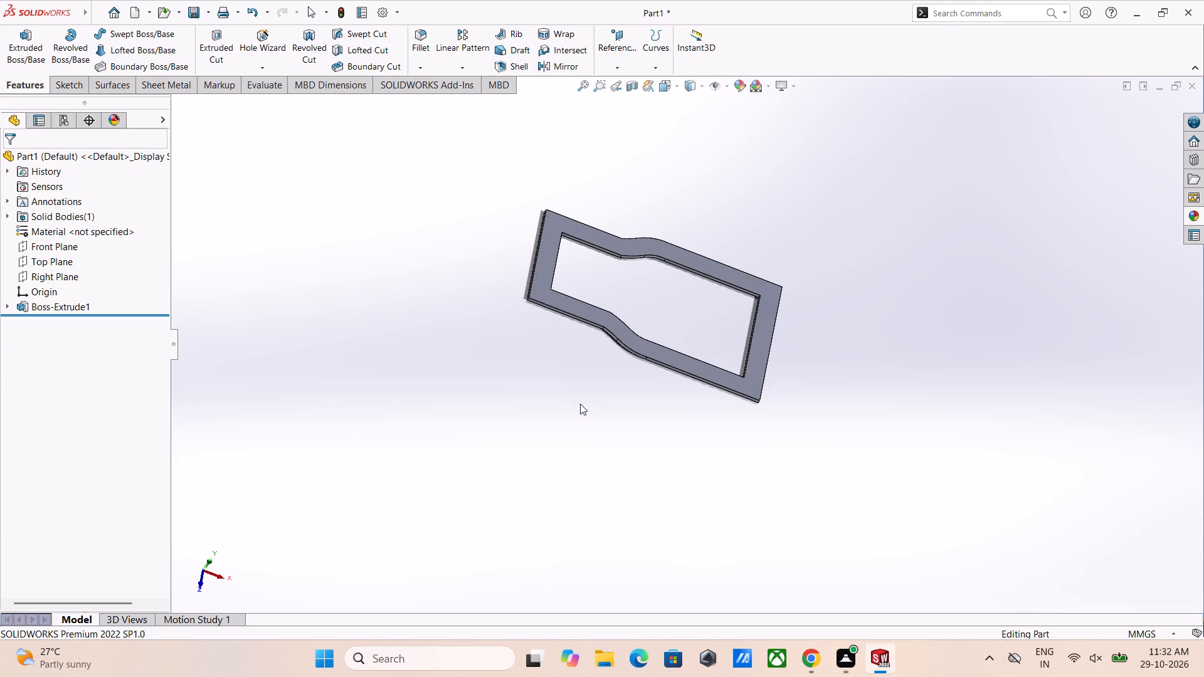
pyautogui.click(573, 273)
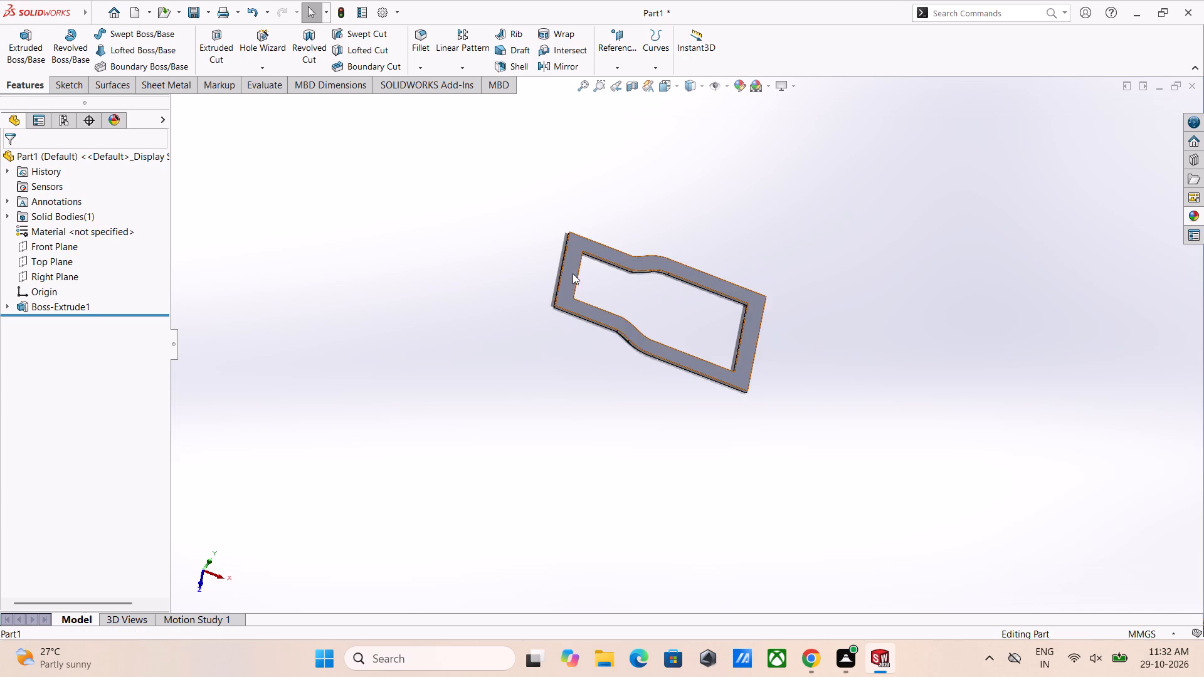
pyautogui.click(628, 242)
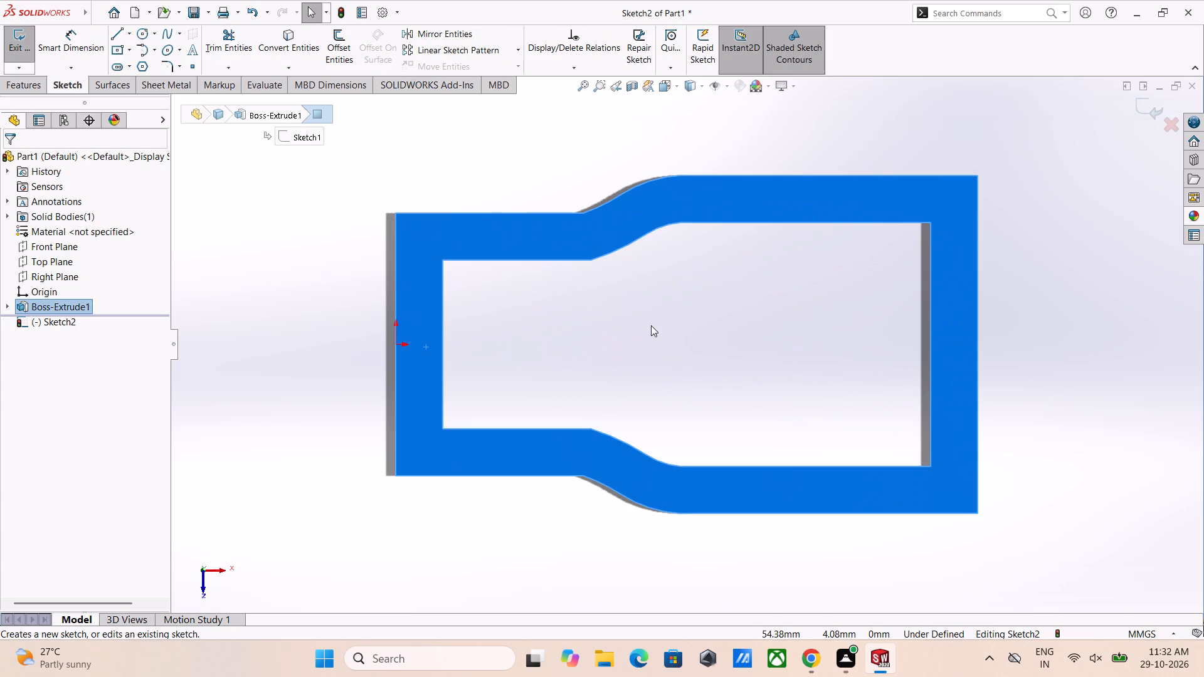
# Exit the empty sketch on the frame's top face.
pyautogui.moveTo(670, 475); pyautogui.dragTo(658, 199, button='middle')
pyautogui.middleClick(658, 199)
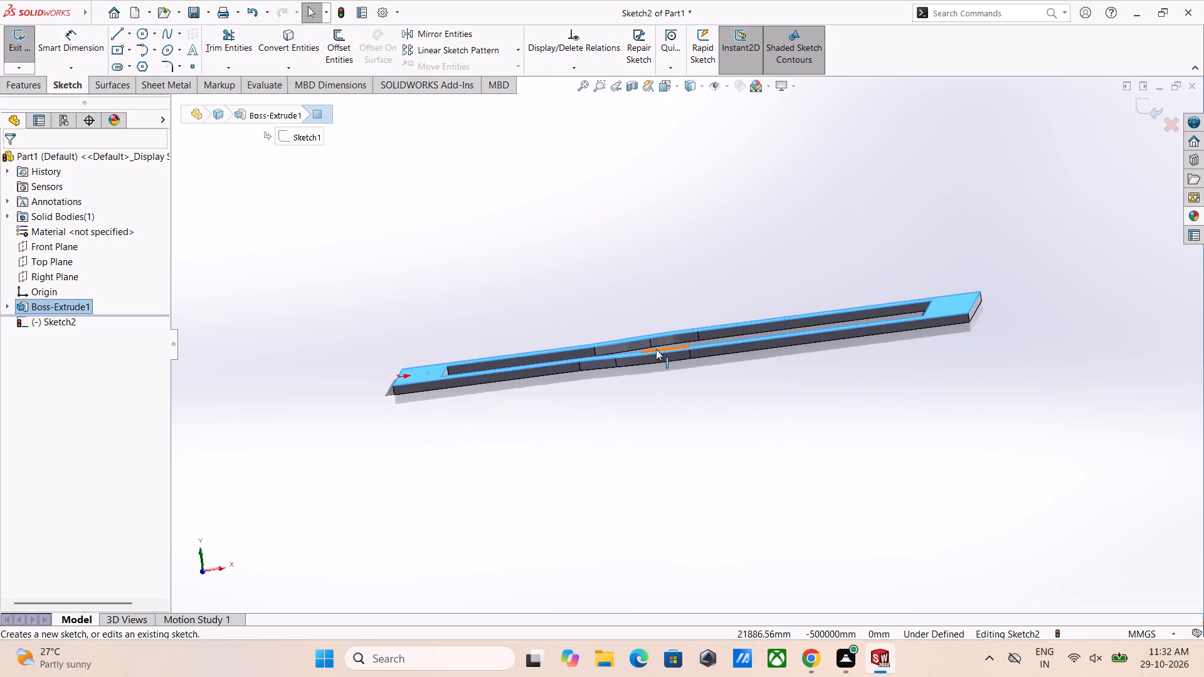
pyautogui.moveTo(656, 349); pyautogui.dragTo(673, 453, button='middle')
pyautogui.click(431, 384)
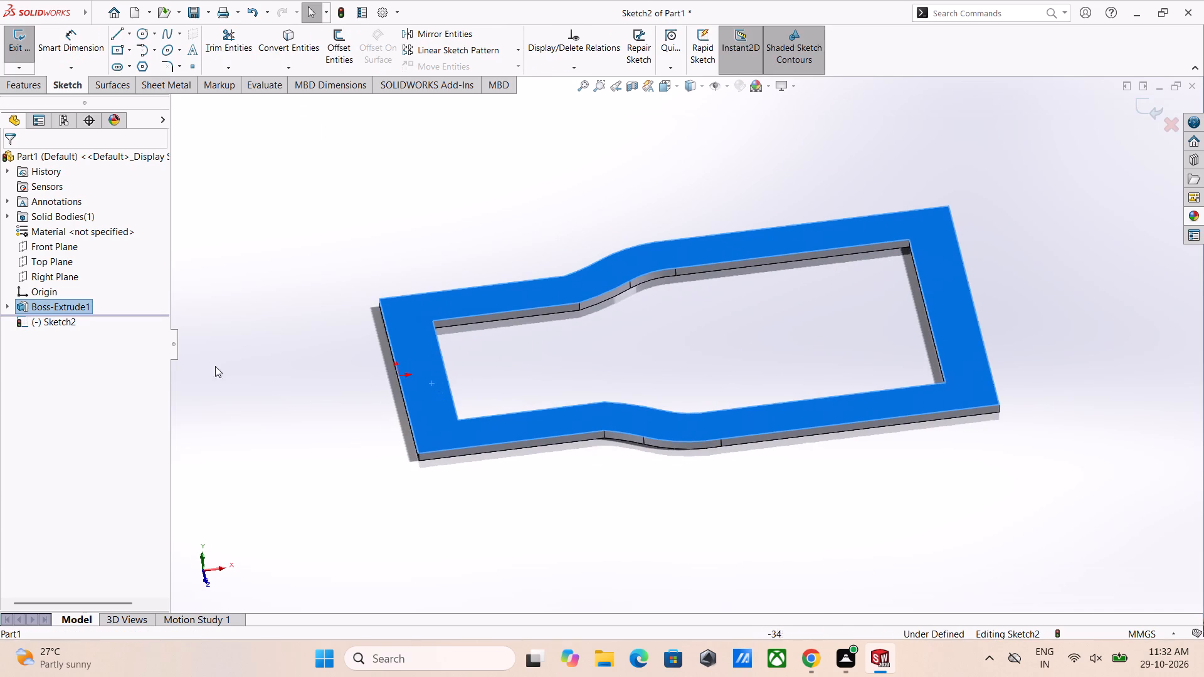
pyautogui.click(53, 321)
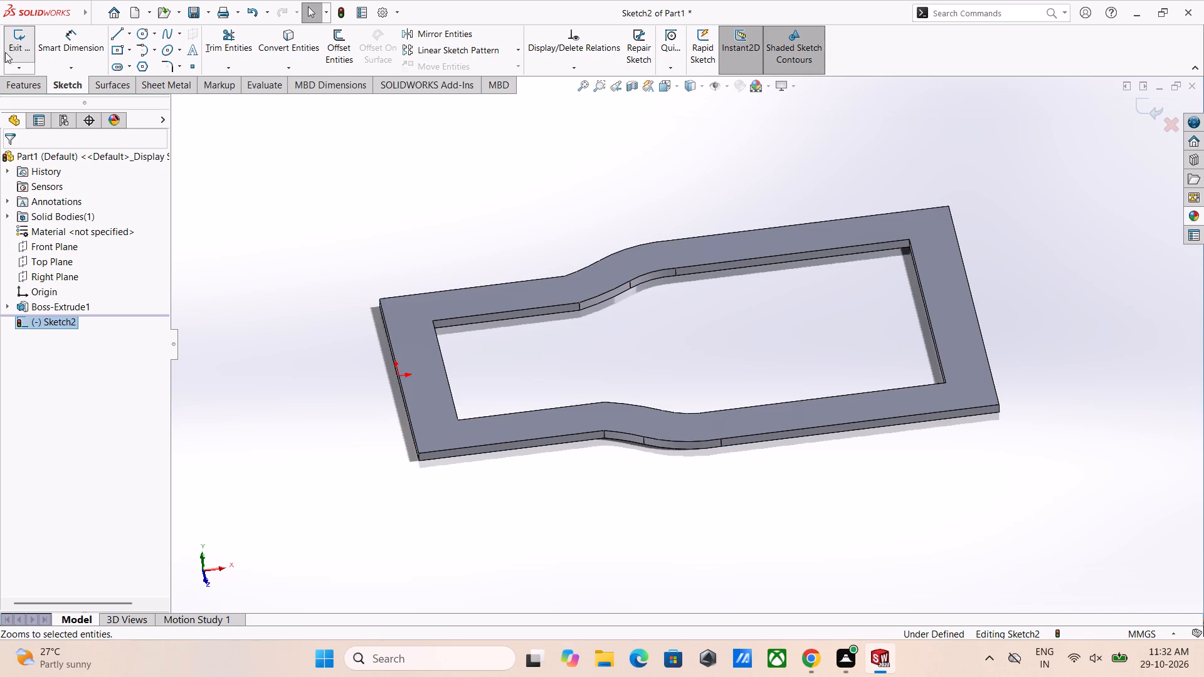
pyautogui.click(12, 45)
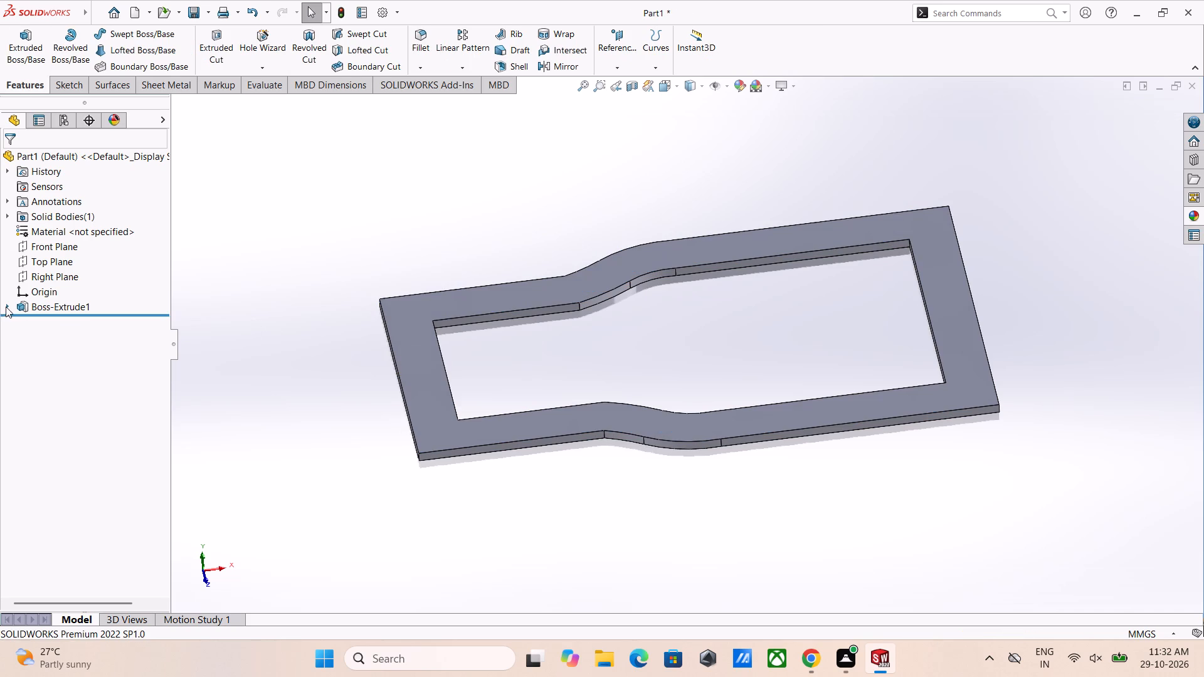
# Extrude Sketch1 again as a second blind boss 2 mm deep, starting at a 14 mm offset above the sketch plane.
pyautogui.click(6, 307)
pyautogui.click(56, 319)
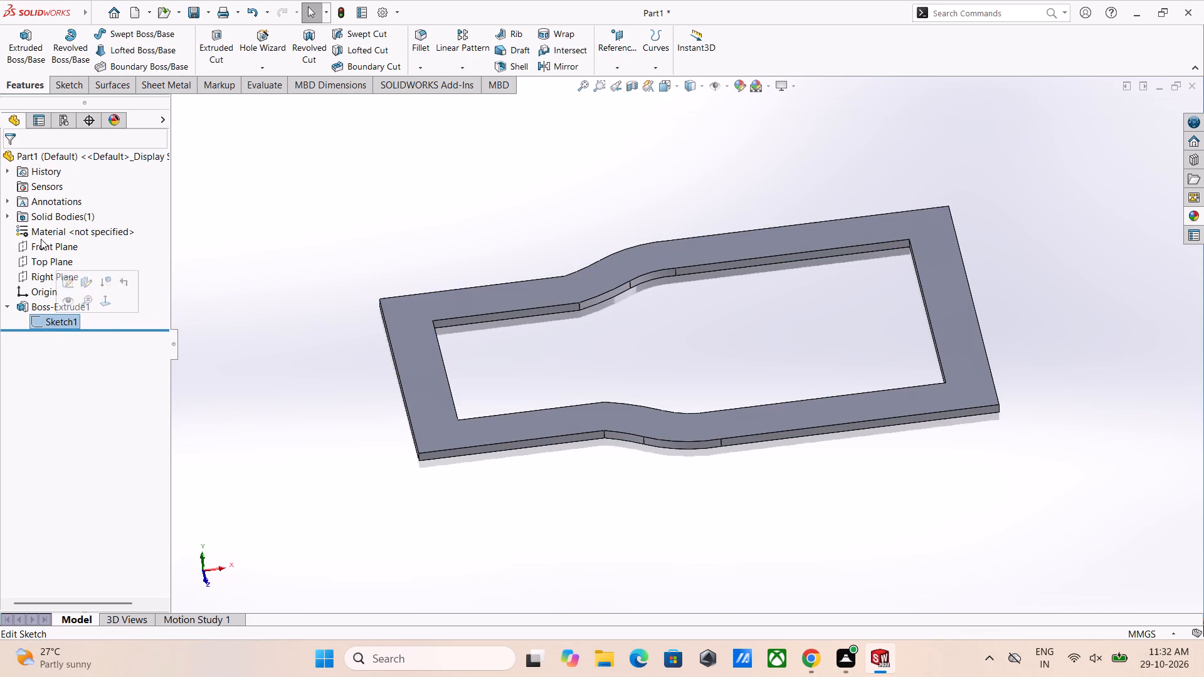
pyautogui.click(19, 55)
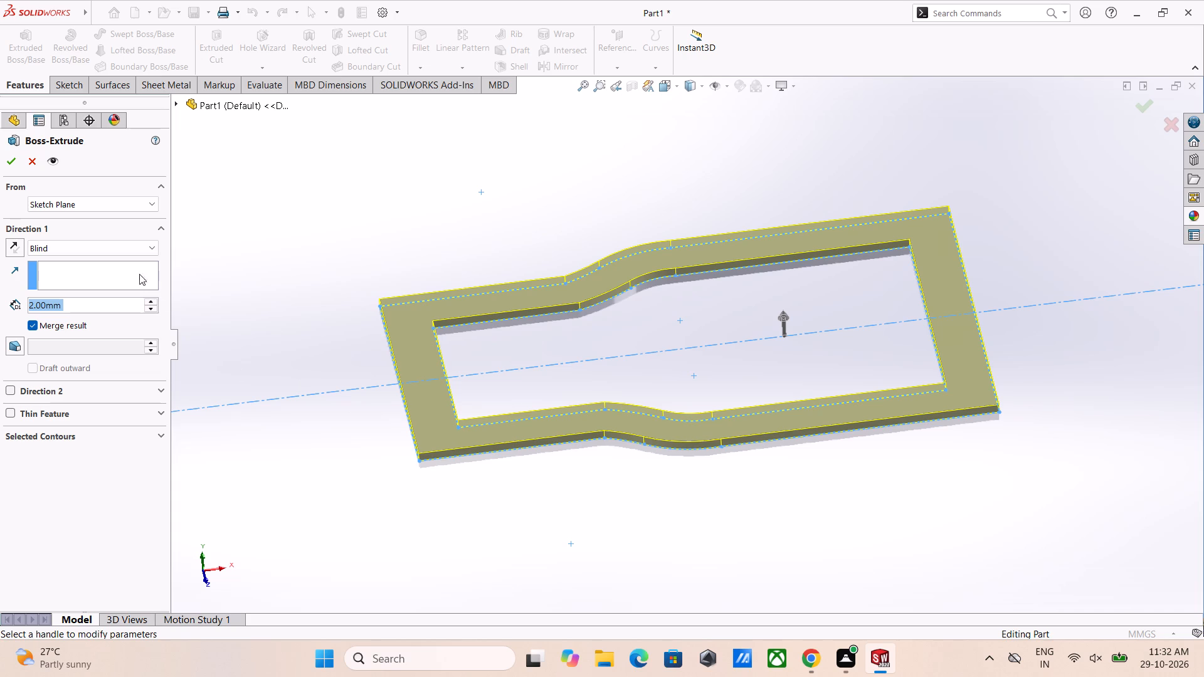
pyautogui.click(102, 205)
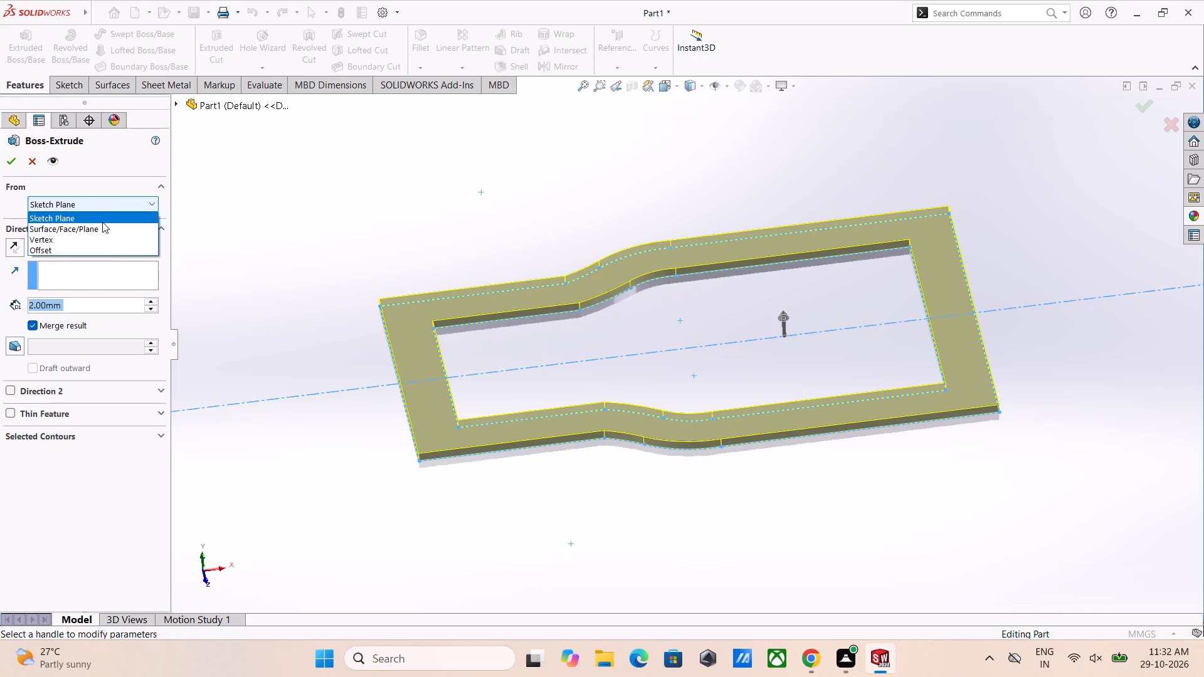
pyautogui.click(105, 249)
pyautogui.doubleClick(90, 228)
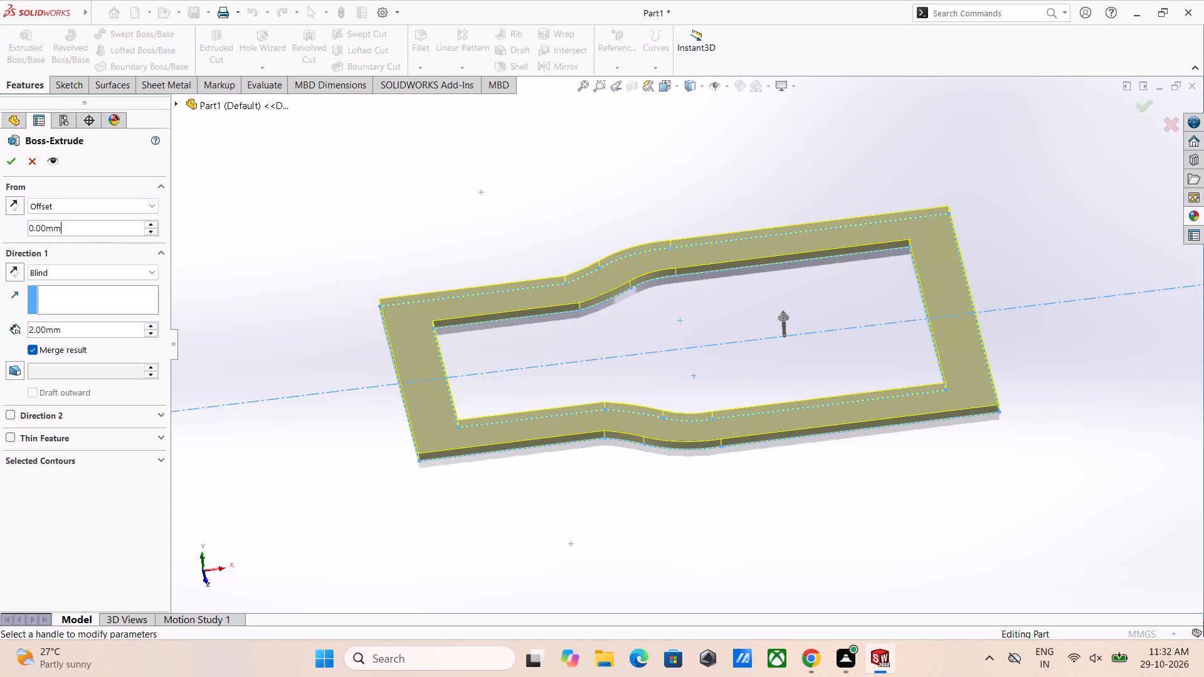
pyautogui.write('14')
pyautogui.press('Return')
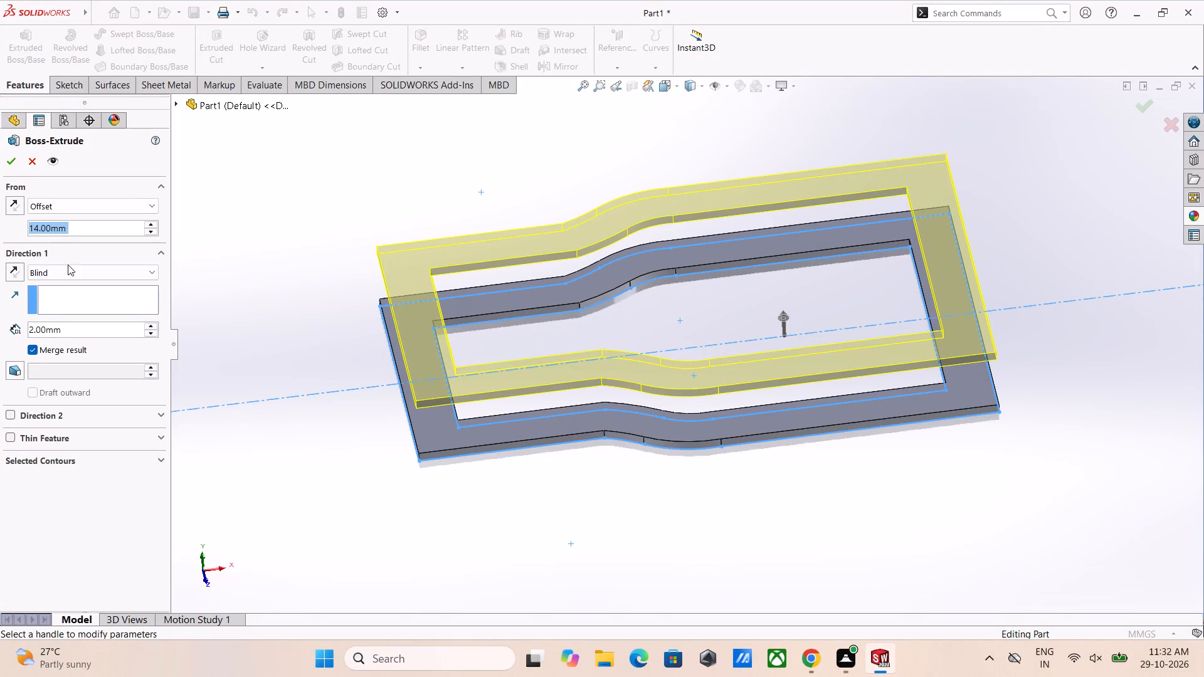
pyautogui.moveTo(257, 328); pyautogui.dragTo(251, 213, button='middle')
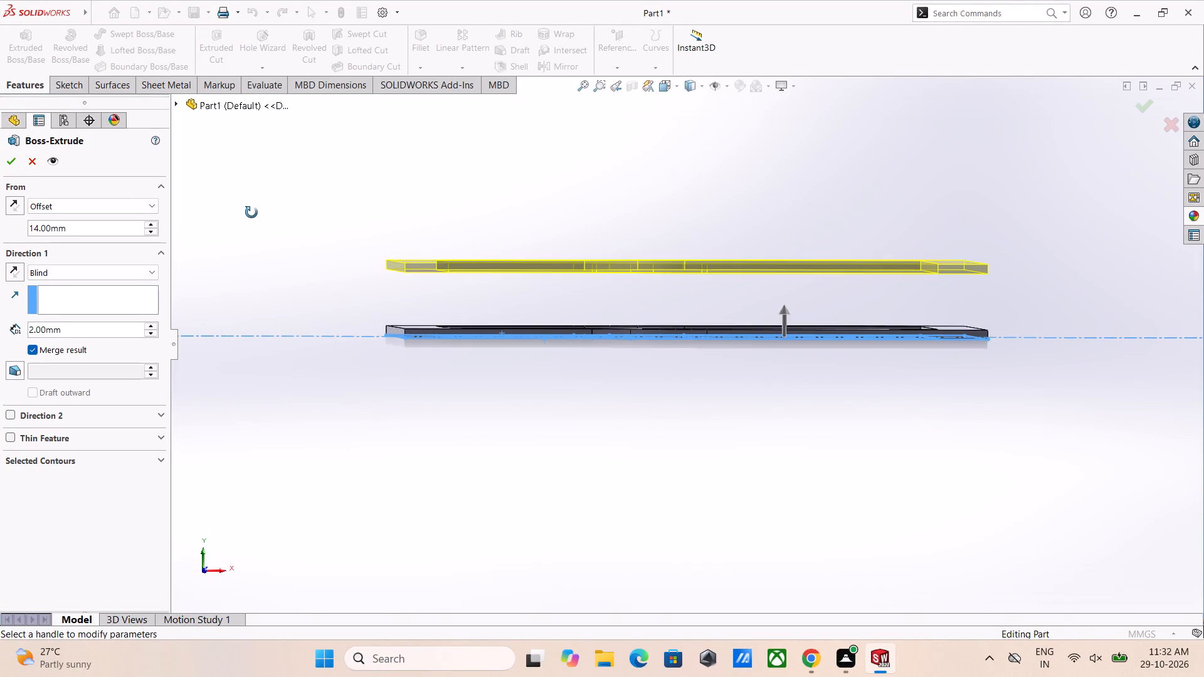
pyautogui.moveTo(251, 213); pyautogui.dragTo(249, 230, button='middle')
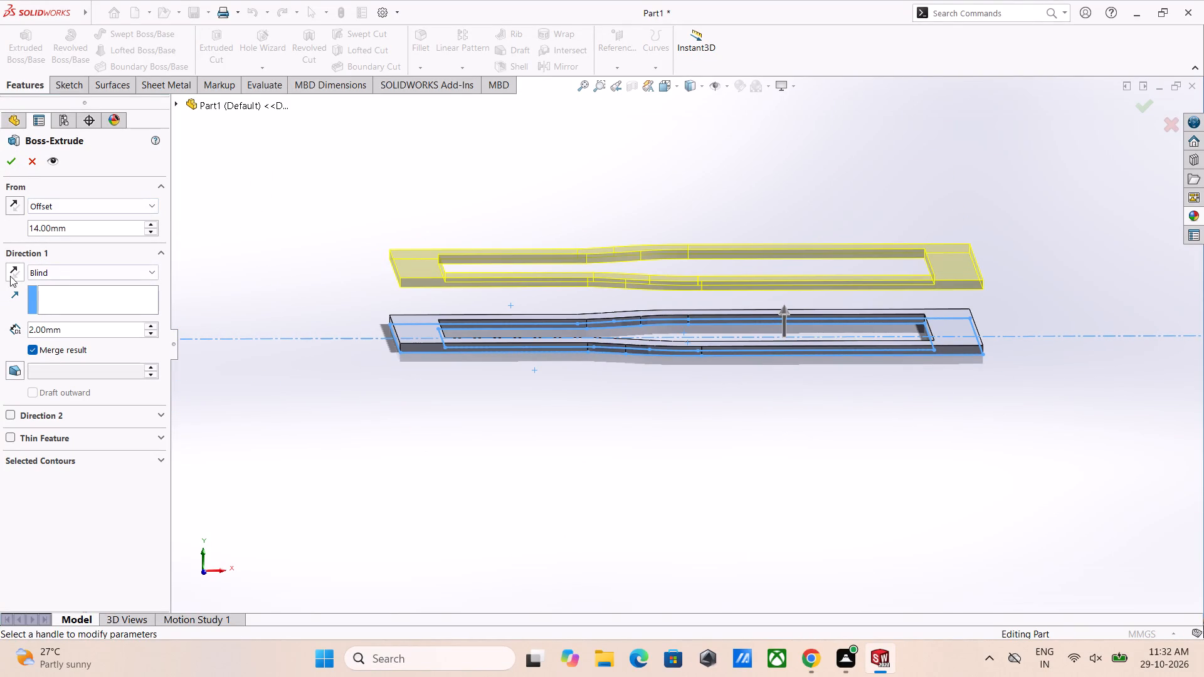
pyautogui.click(14, 271)
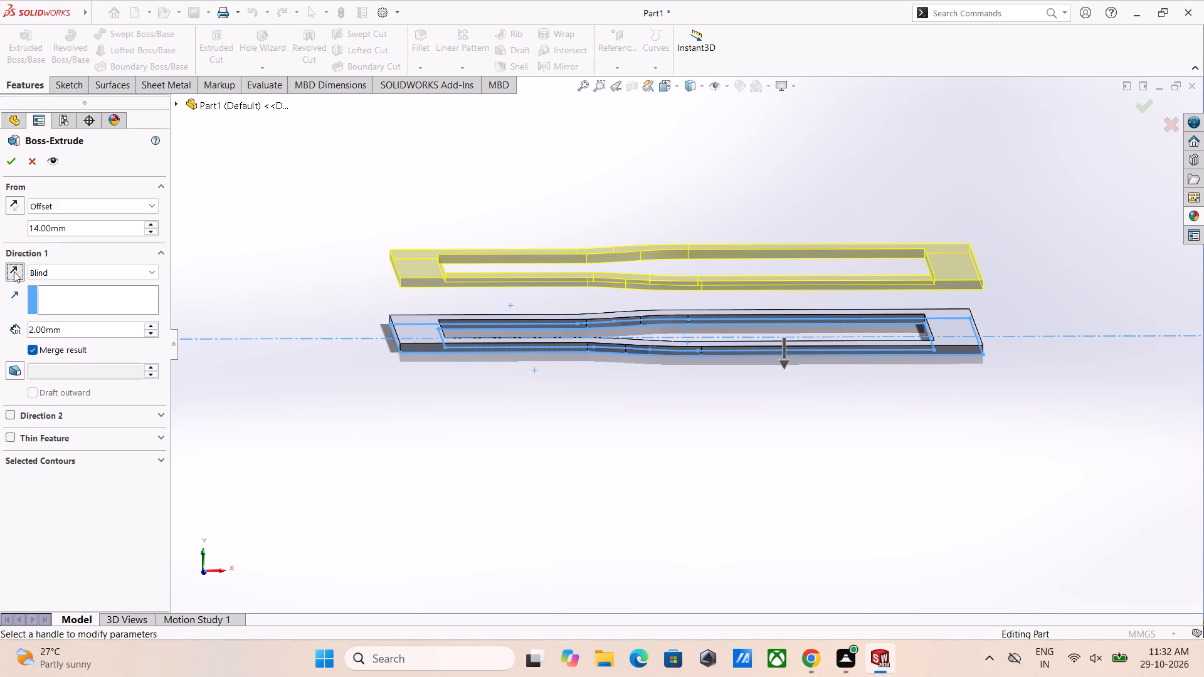
pyautogui.click(14, 271)
pyautogui.click(11, 160)
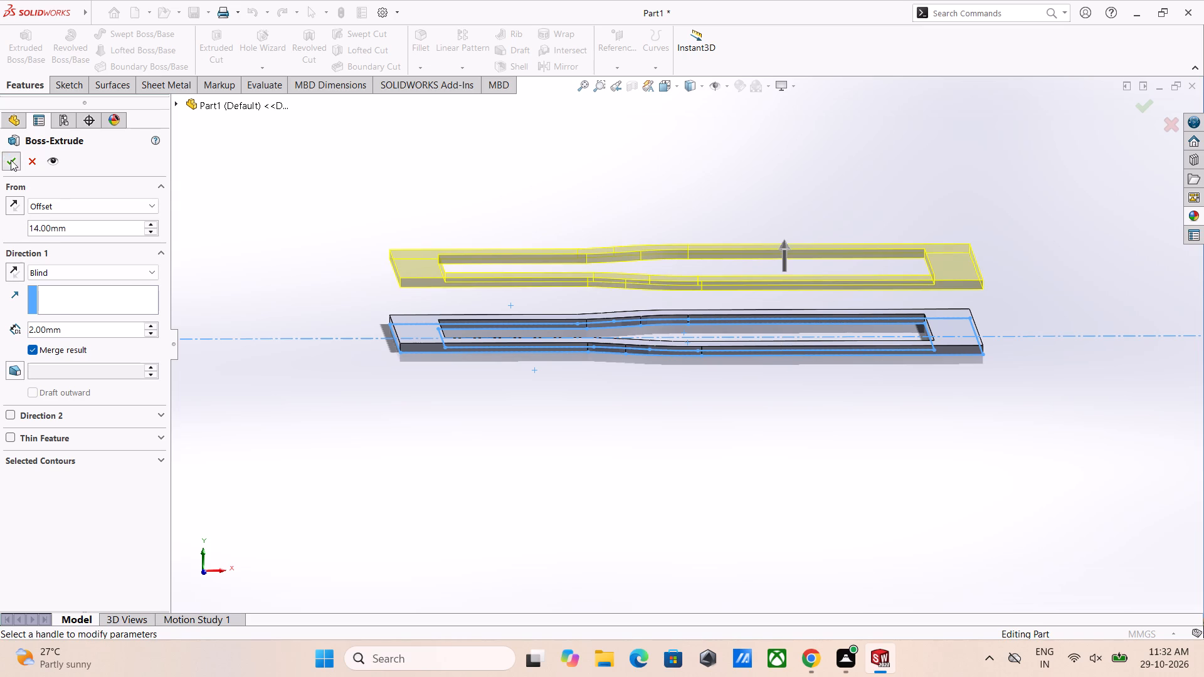
# Measure the distance between the lower frame's bottom face and the upper frame's top face.
pyautogui.moveTo(456, 412); pyautogui.dragTo(424, 374, button='middle')
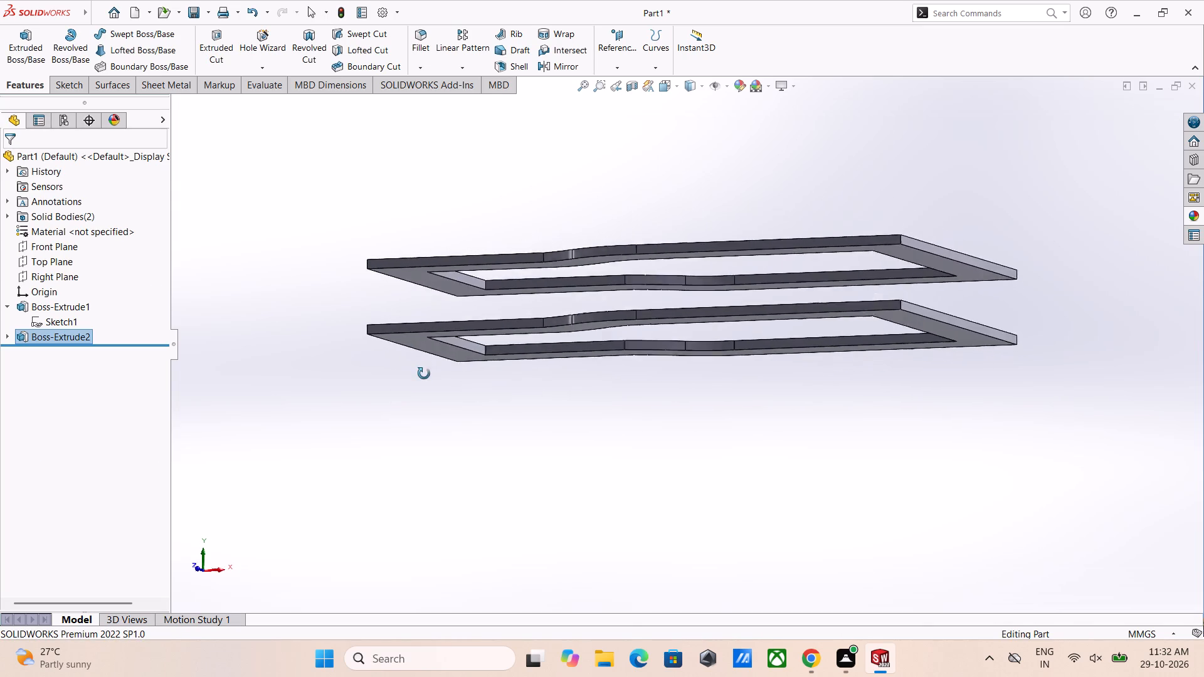
pyautogui.moveTo(424, 374); pyautogui.dragTo(444, 480, button='middle')
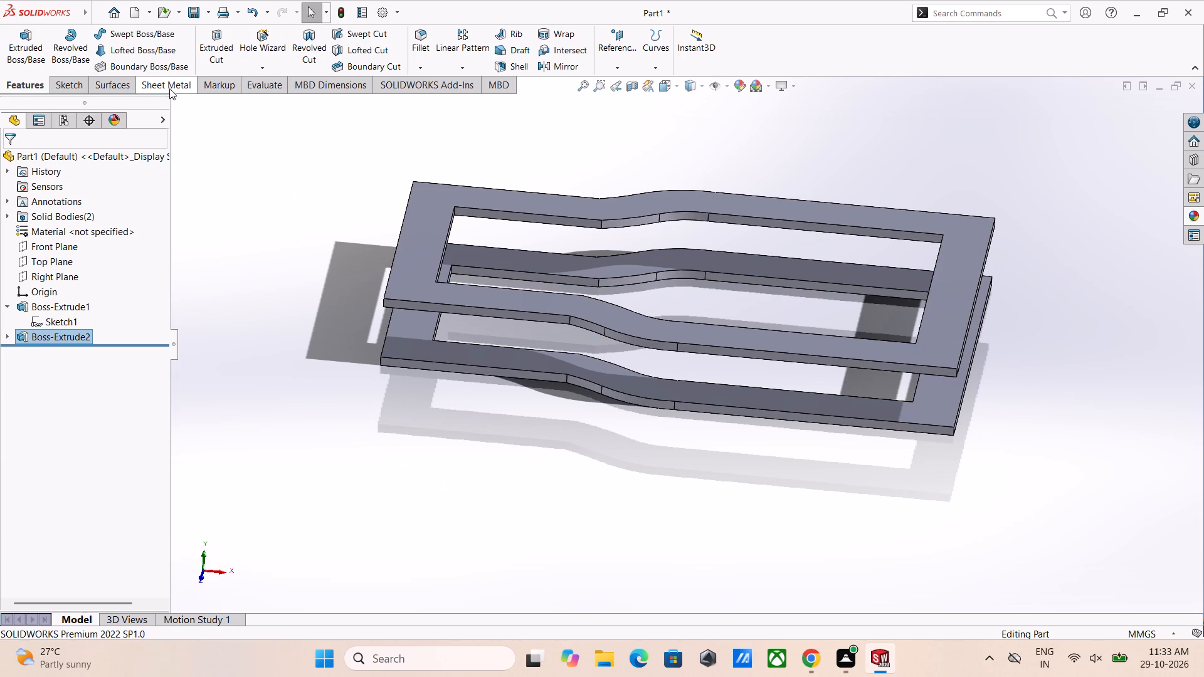
pyautogui.click(265, 83)
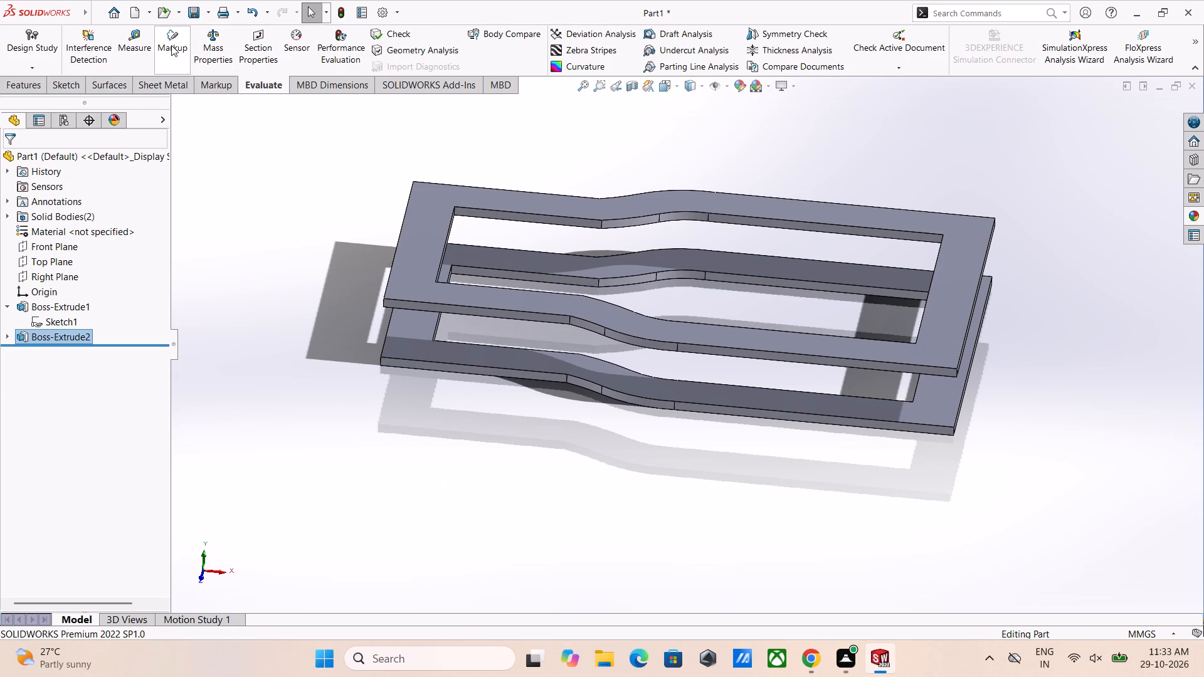
pyautogui.click(132, 50)
pyautogui.moveTo(436, 250); pyautogui.dragTo(442, 114, button='middle')
pyautogui.scroll(1, 442, 244)
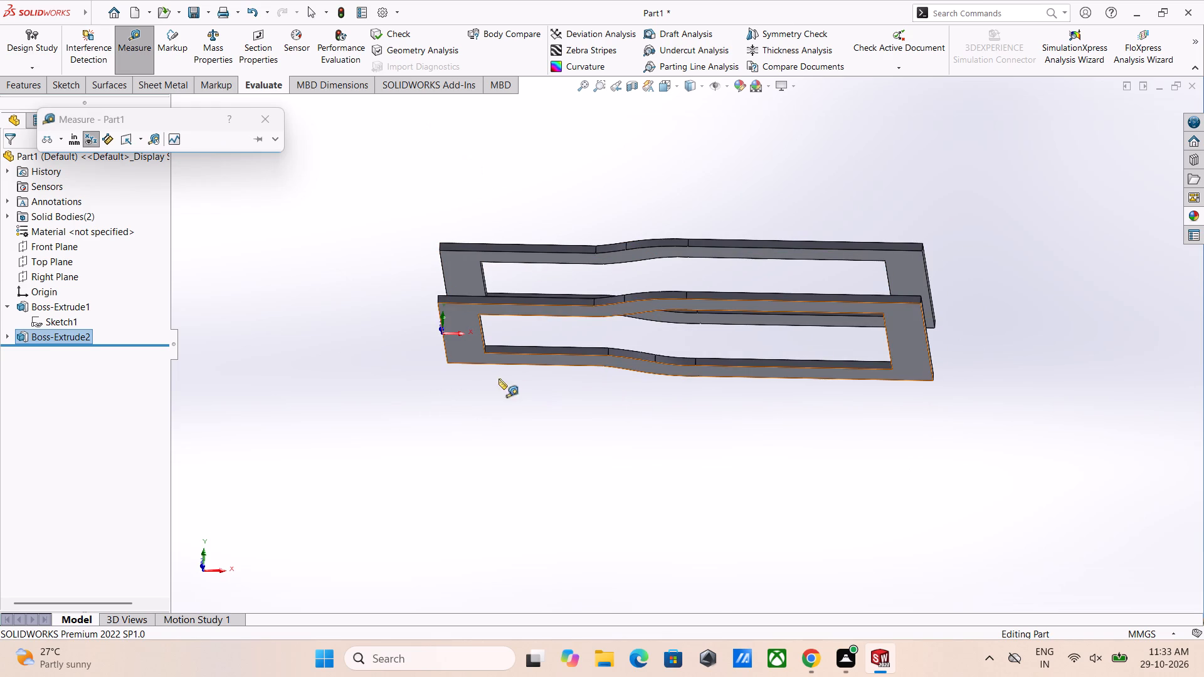
pyautogui.click(465, 348)
pyautogui.moveTo(499, 246); pyautogui.dragTo(509, 399, button='middle')
pyautogui.click(468, 291)
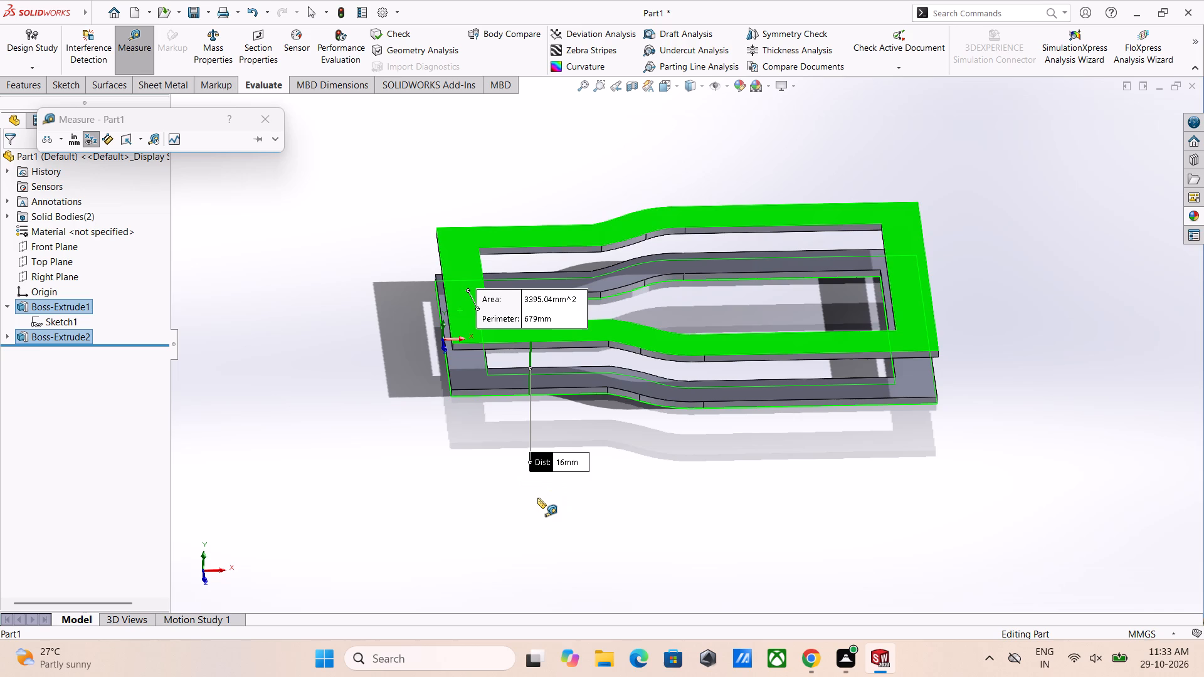
pyautogui.click(268, 115)
pyautogui.click(233, 276)
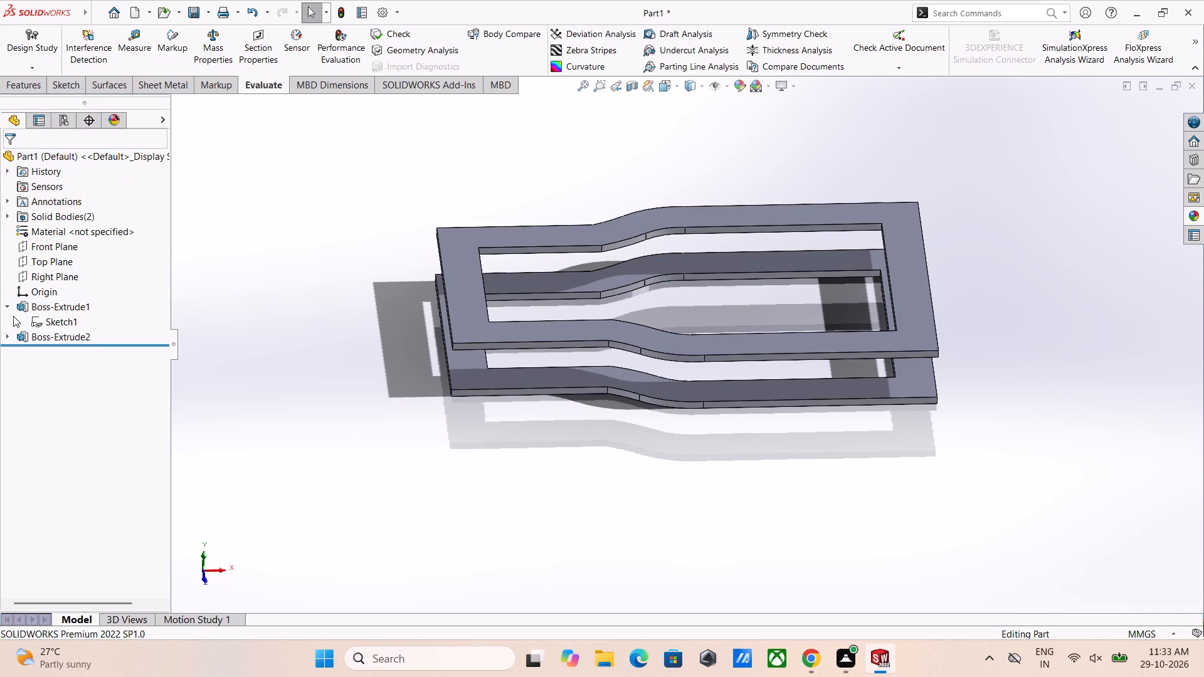
# Edit Boss-Extrude1 and reverse its direction so the lower frame extrudes to the other side of the sketch plane.
pyautogui.click(30, 305)
pyautogui.click(48, 322)
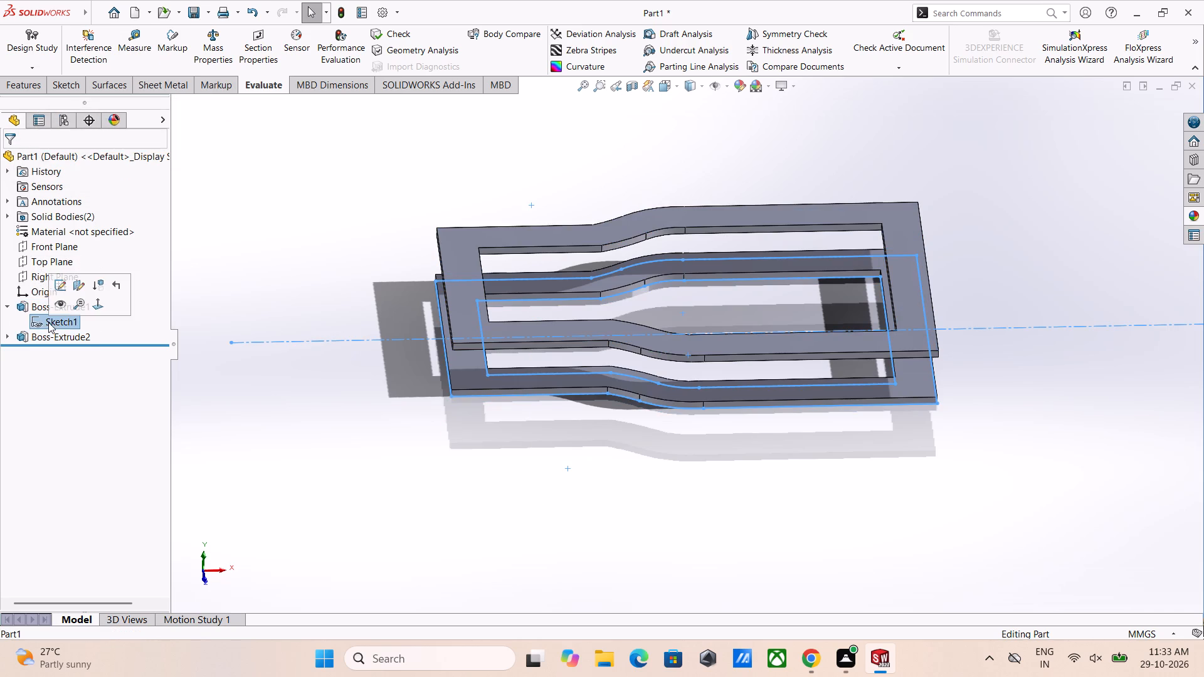
pyautogui.click(27, 307)
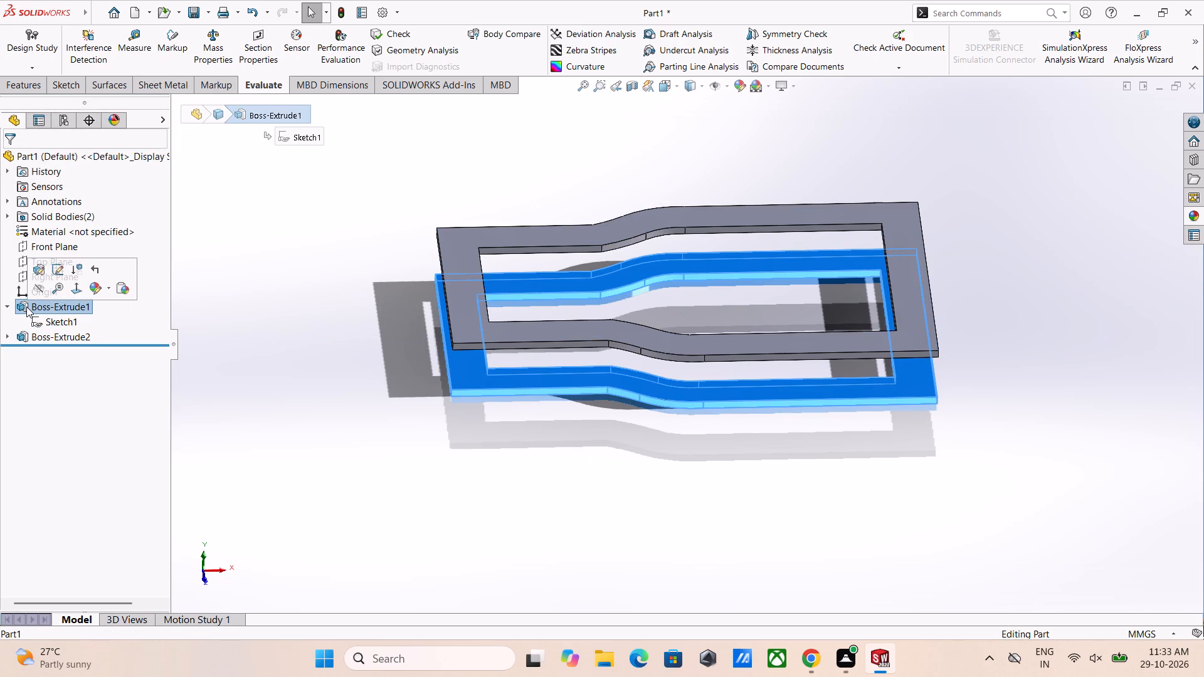
pyautogui.click(36, 273)
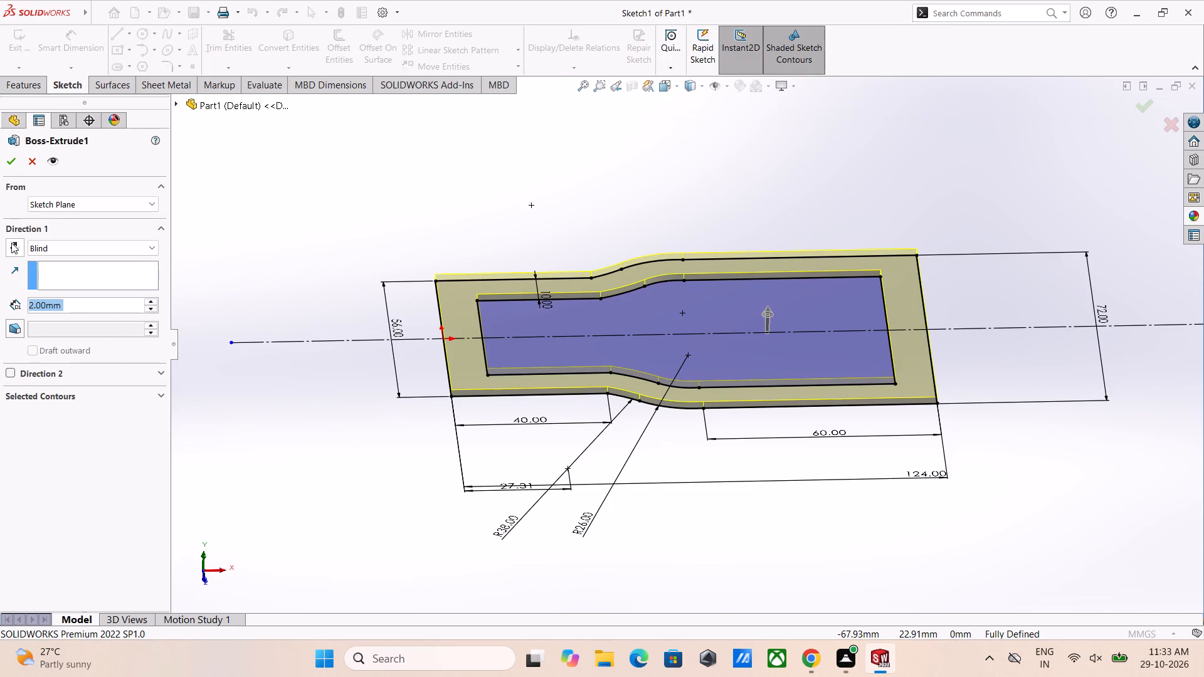
pyautogui.click(11, 243)
pyautogui.click(5, 164)
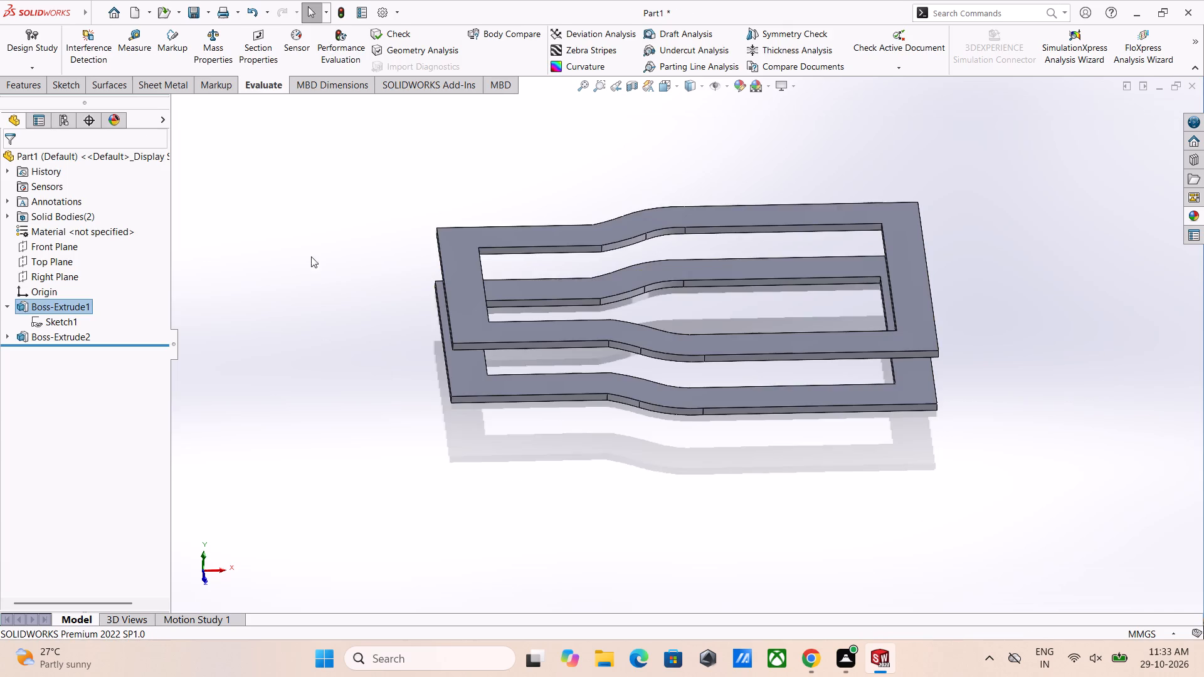
# Measure the overall distance again between the upper frame's top face and the lower frame's bottom face.
pyautogui.scroll(1, 327, 325)
pyautogui.moveTo(328, 325); pyautogui.dragTo(304, 211, button='middle')
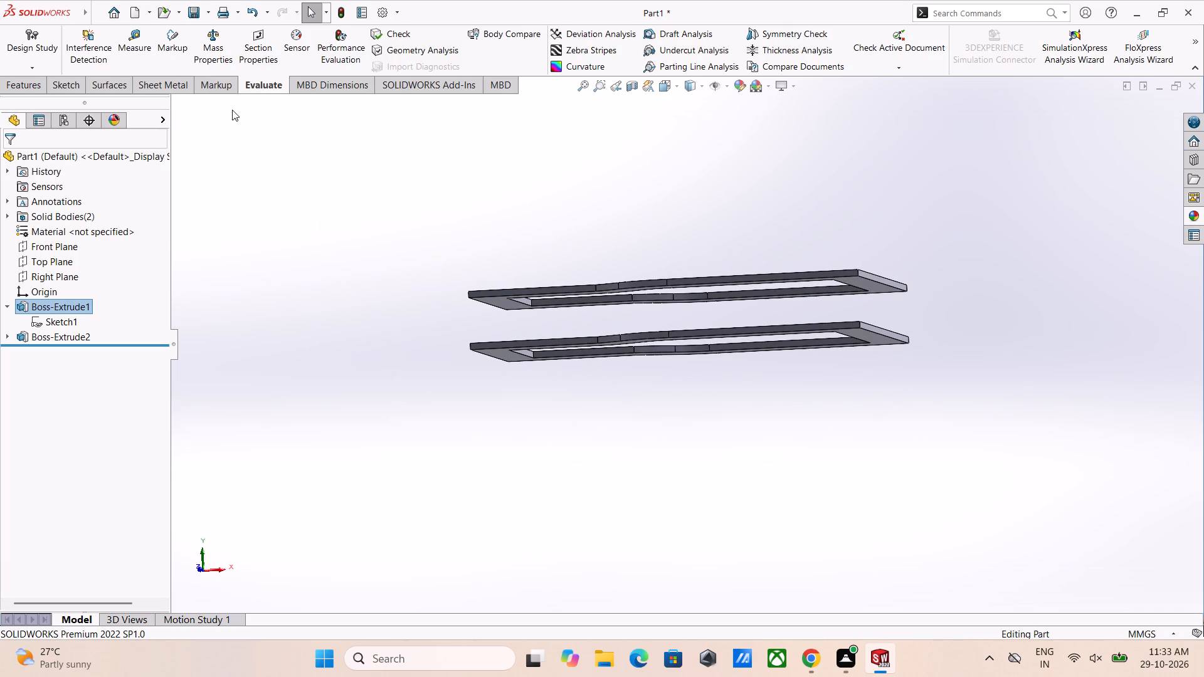
pyautogui.click(131, 41)
pyautogui.moveTo(648, 209); pyautogui.dragTo(643, 258, button='middle')
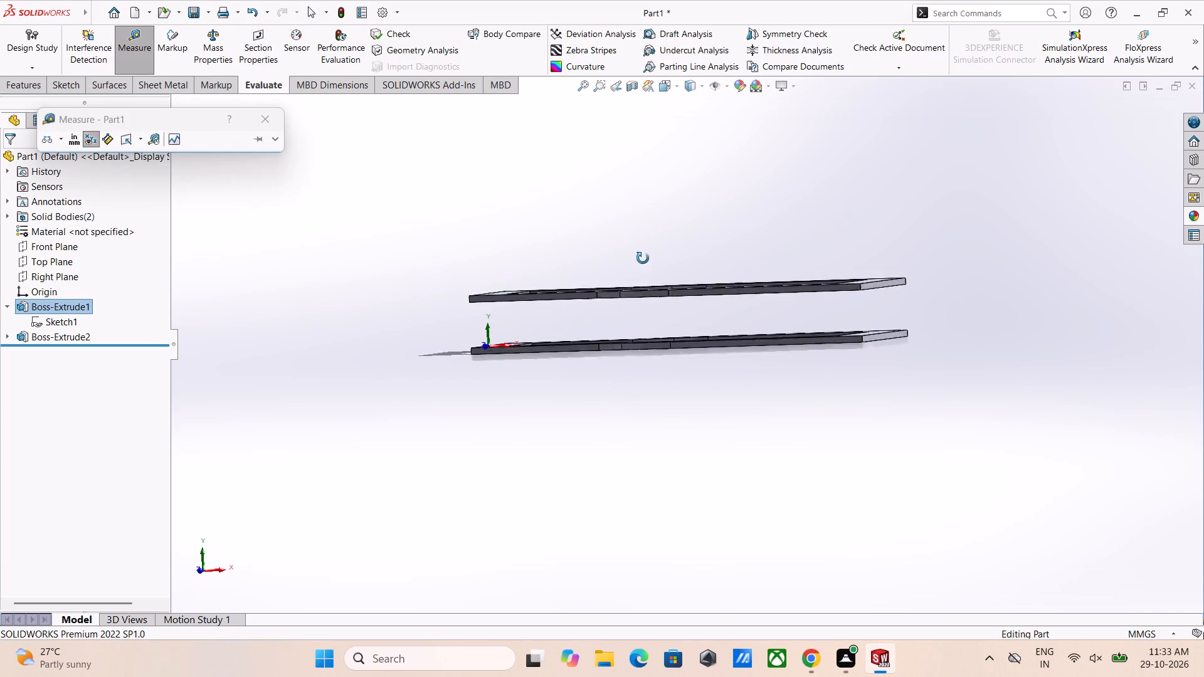
pyautogui.moveTo(643, 258); pyautogui.dragTo(640, 354, button='middle')
pyautogui.click(510, 248)
pyautogui.moveTo(496, 409); pyautogui.dragTo(475, 153, button='middle')
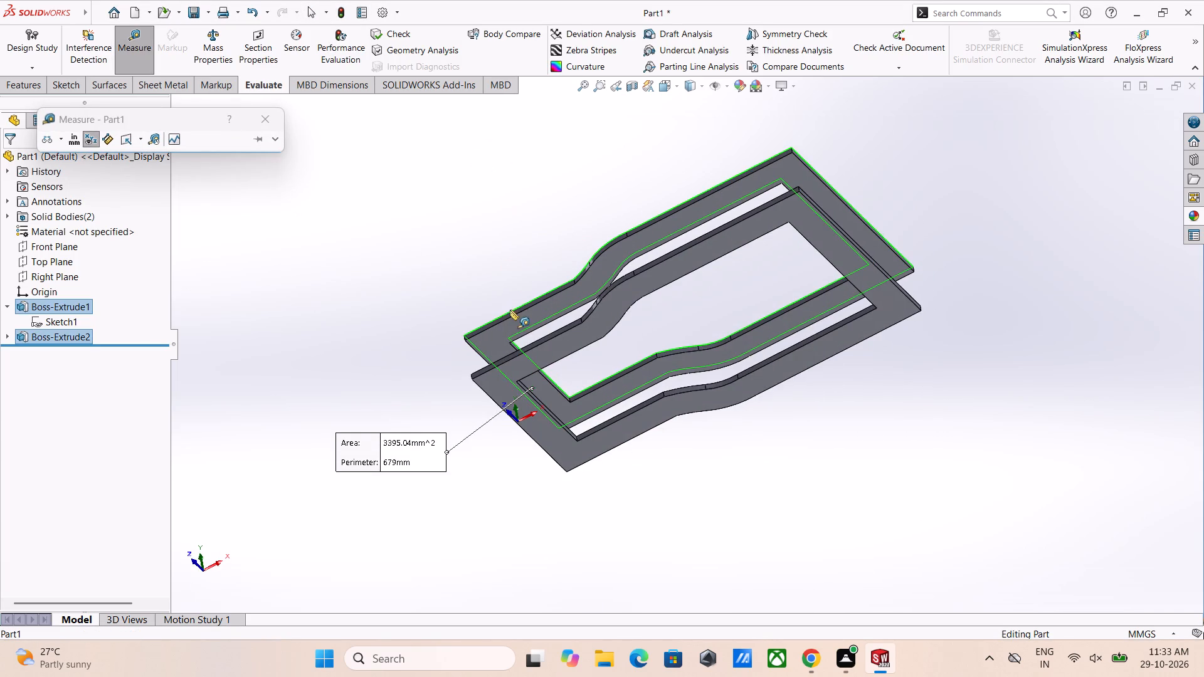
pyautogui.click(509, 380)
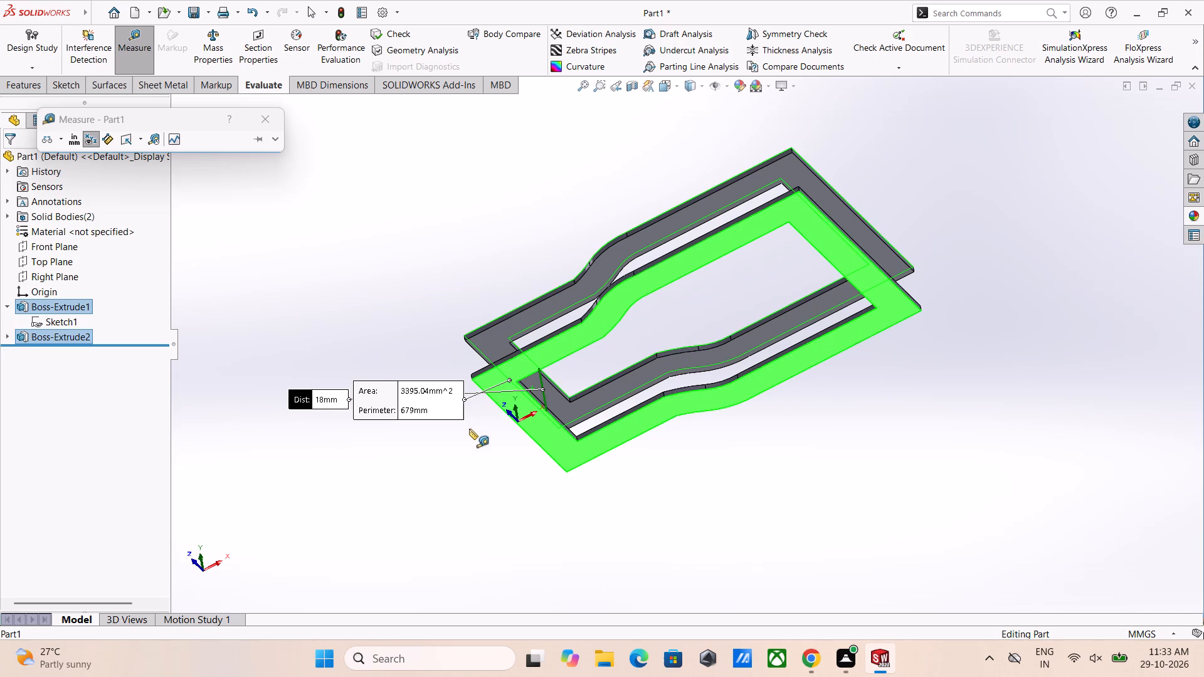
pyautogui.moveTo(470, 407); pyautogui.dragTo(483, 443, button='middle')
pyautogui.scroll(1, 141, 213)
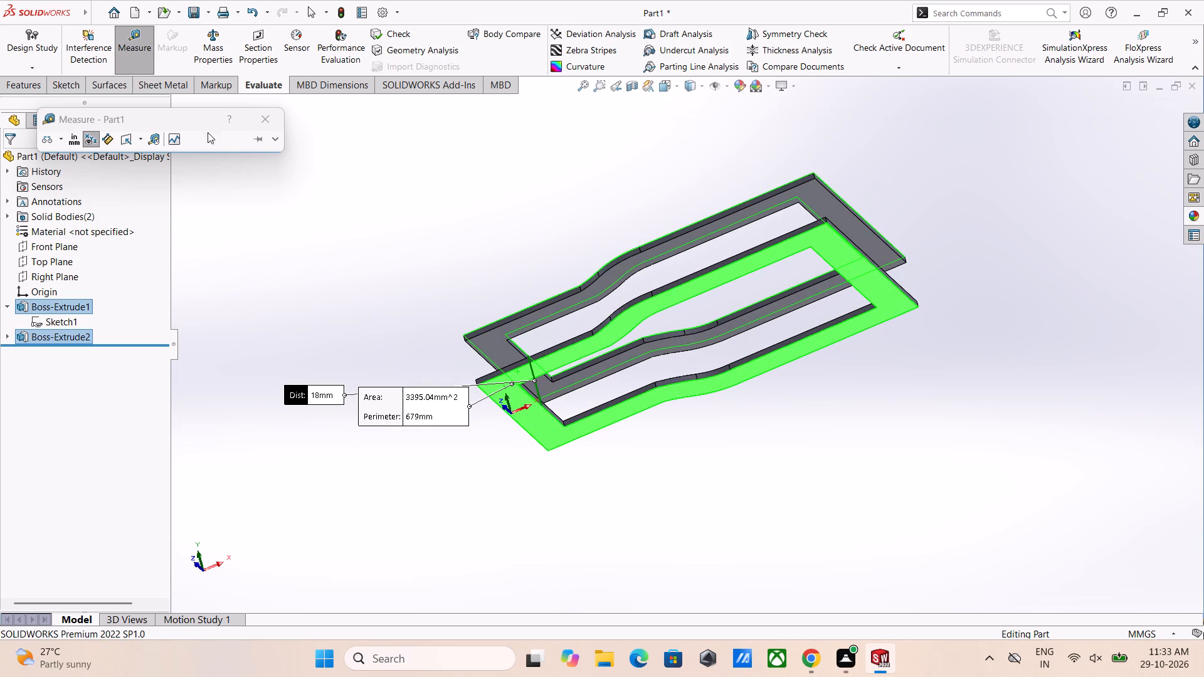
pyautogui.click(273, 113)
pyautogui.click(223, 192)
# Start a new sketch on the lower frame's top face and view it normal to the sketch plane.
pyautogui.moveTo(337, 132); pyautogui.dragTo(339, 135, button='middle')
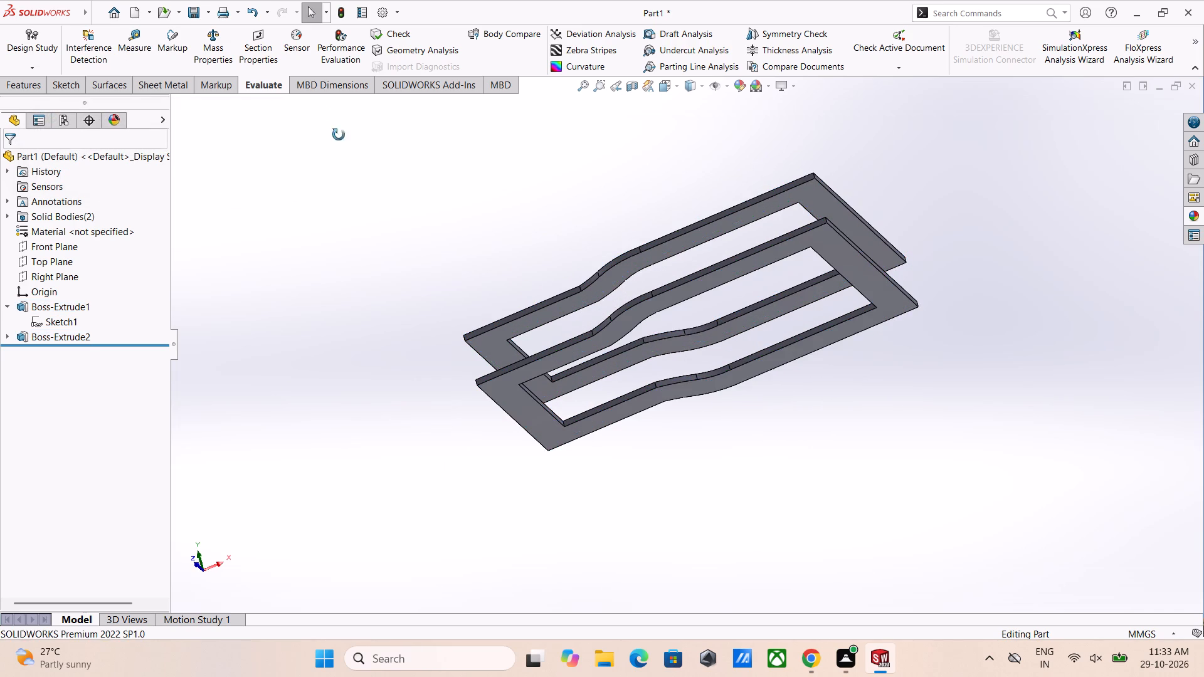
pyautogui.moveTo(339, 135); pyautogui.dragTo(359, 248, button='middle')
pyautogui.scroll(-5, 378, 329)
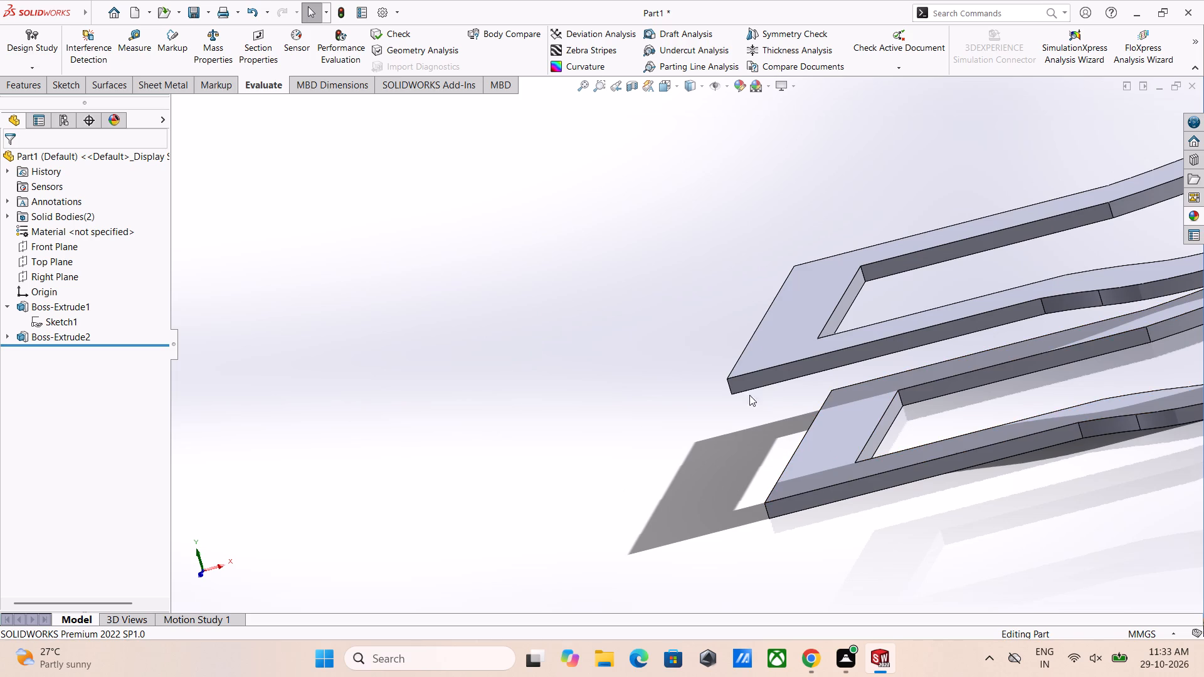
pyautogui.click(842, 434)
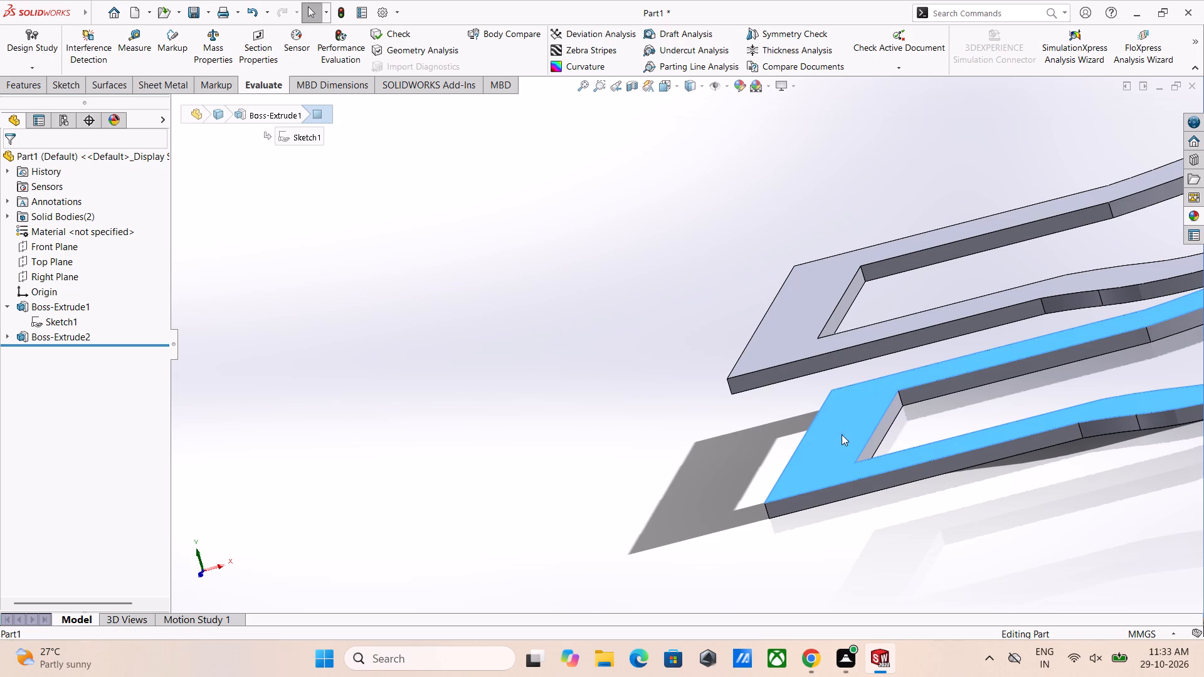
pyautogui.click(895, 402)
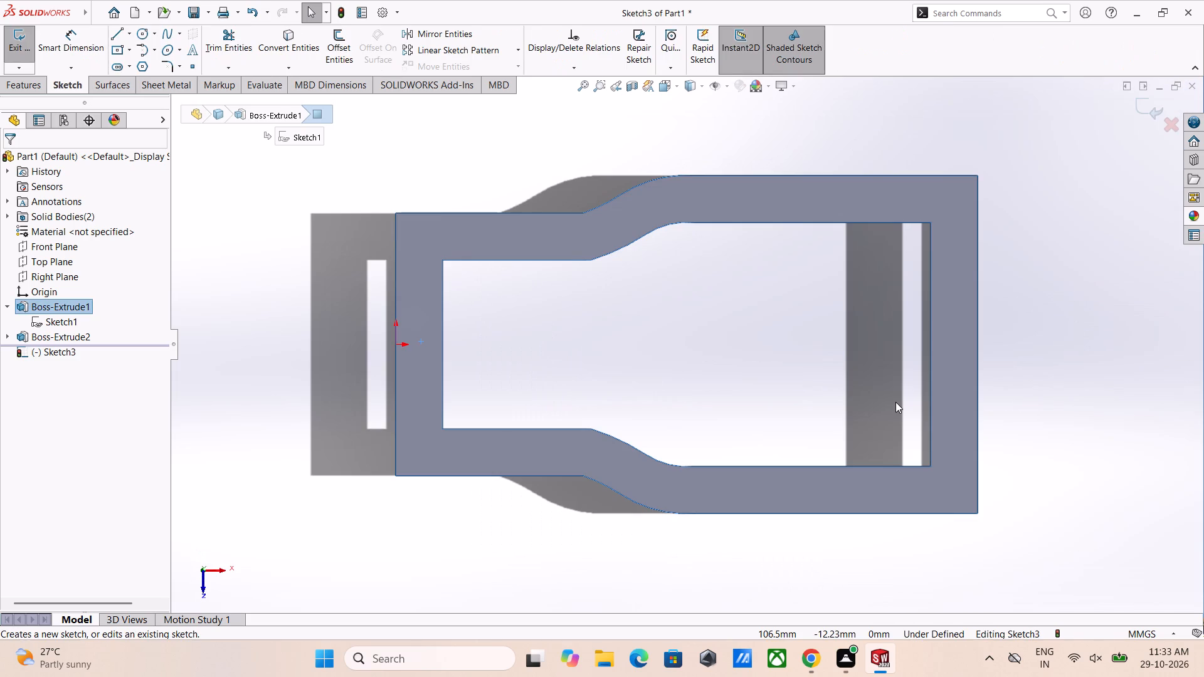
pyautogui.moveTo(610, 458); pyautogui.dragTo(576, 305, button='middle')
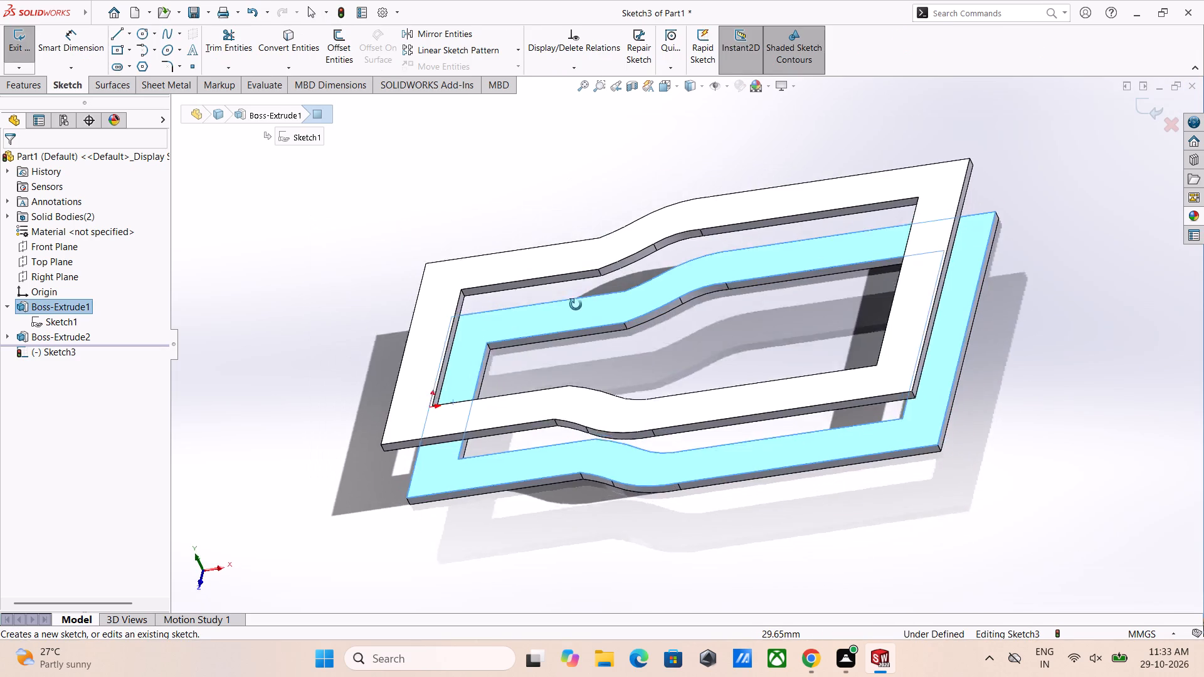
pyautogui.moveTo(576, 305); pyautogui.dragTo(588, 411, button='middle')
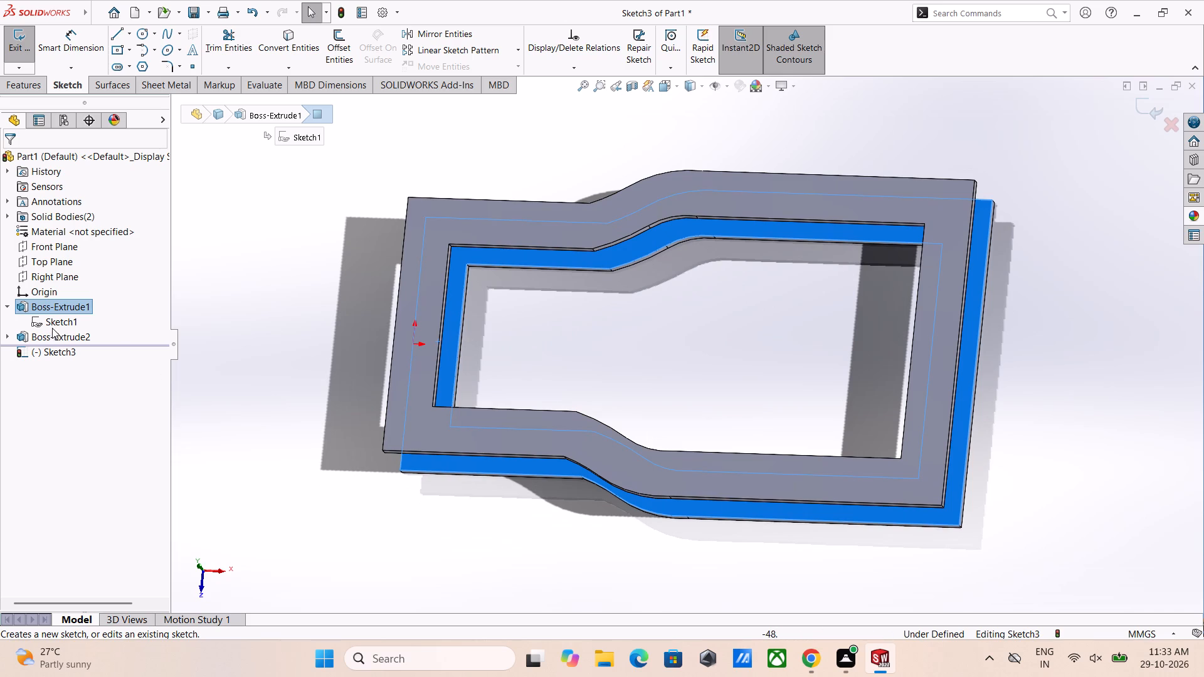
pyautogui.click(75, 350)
pyautogui.click(103, 326)
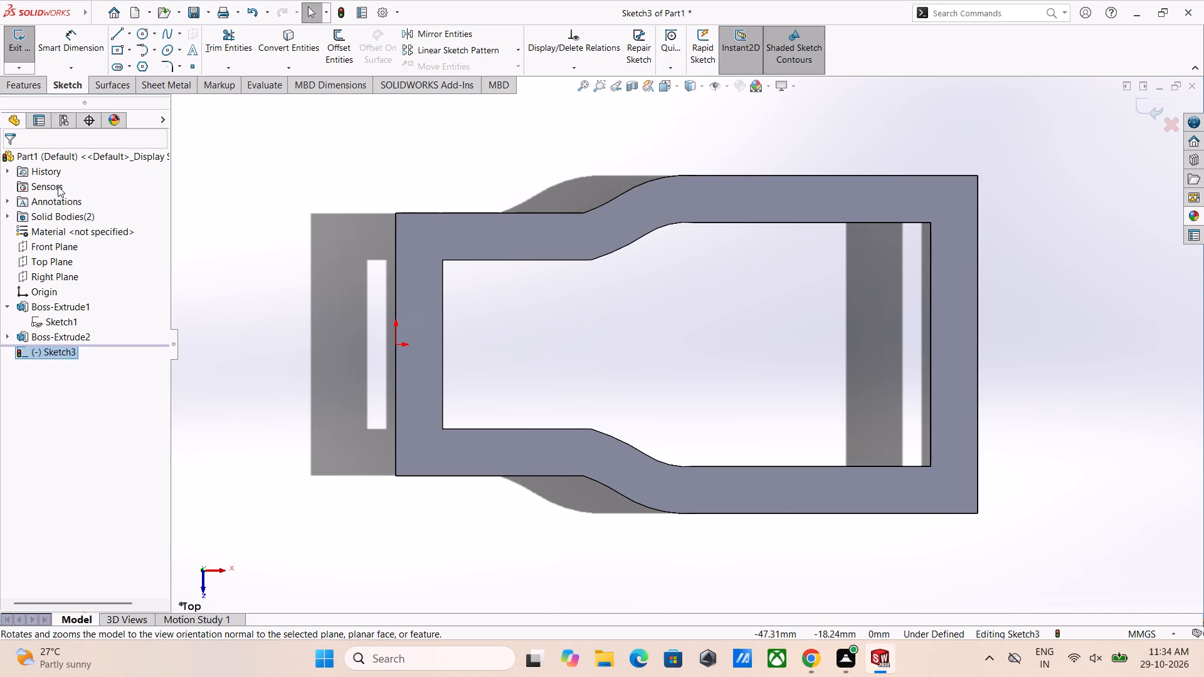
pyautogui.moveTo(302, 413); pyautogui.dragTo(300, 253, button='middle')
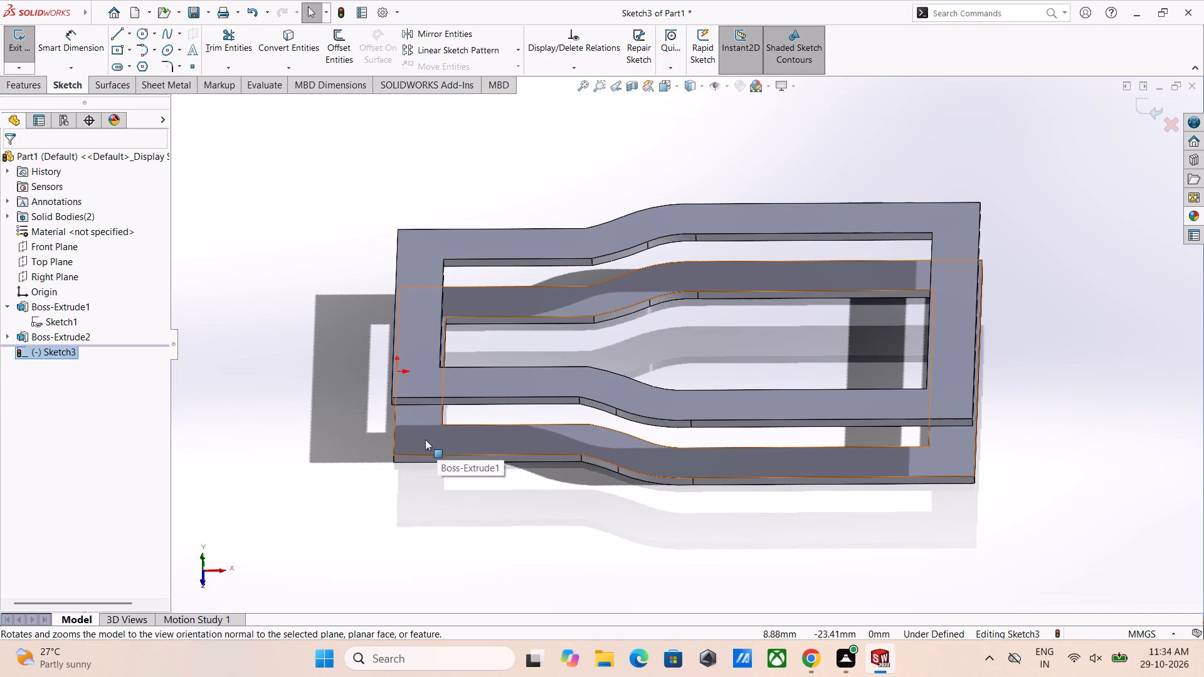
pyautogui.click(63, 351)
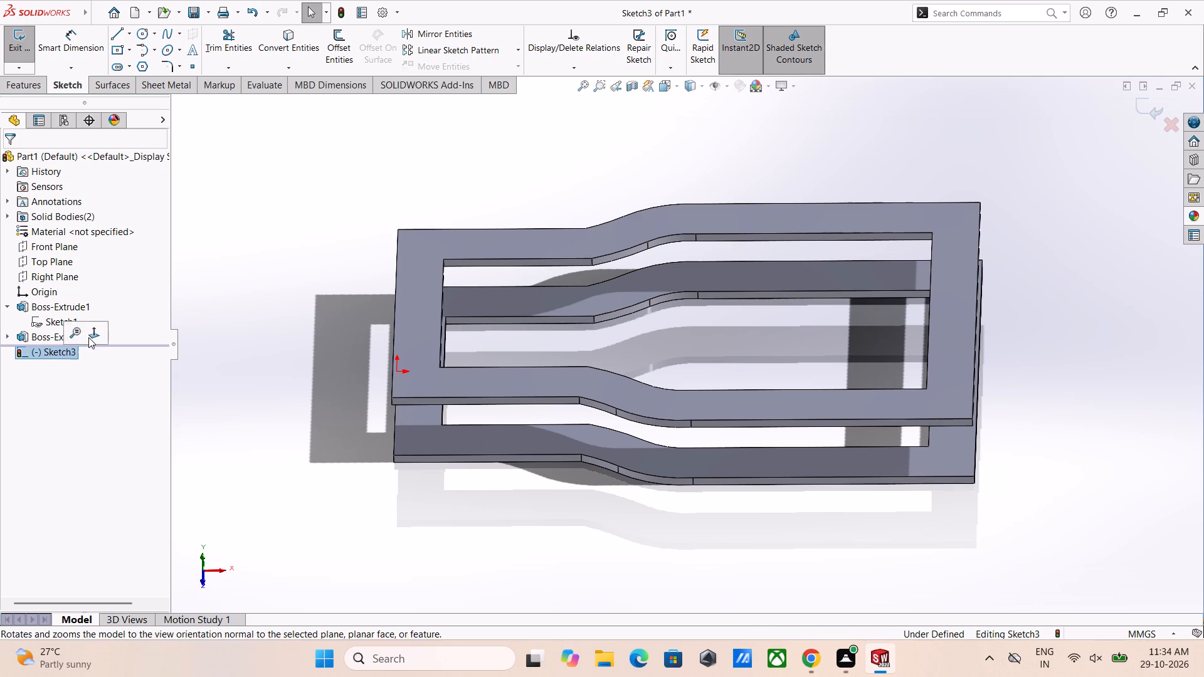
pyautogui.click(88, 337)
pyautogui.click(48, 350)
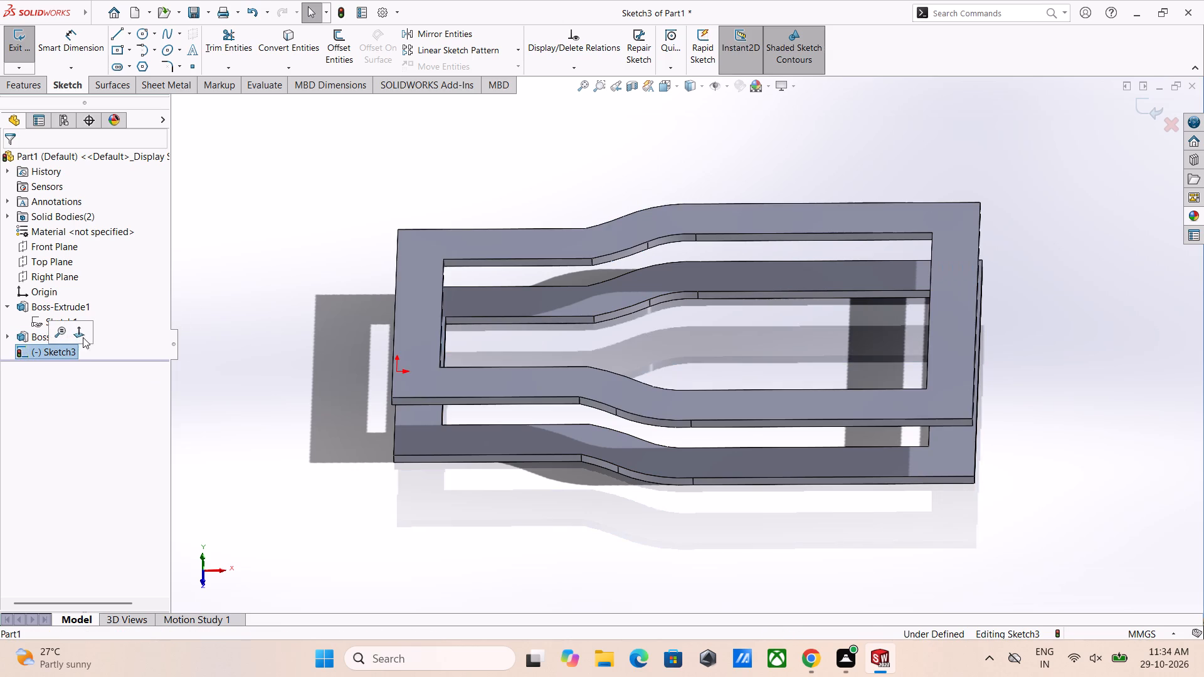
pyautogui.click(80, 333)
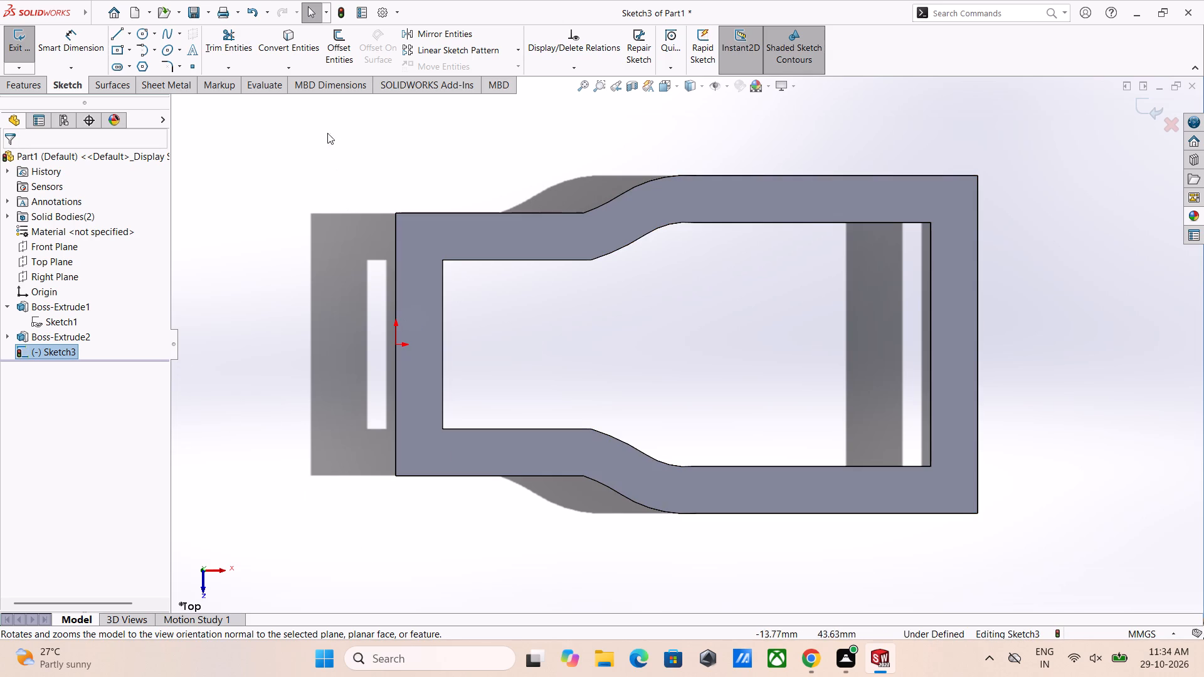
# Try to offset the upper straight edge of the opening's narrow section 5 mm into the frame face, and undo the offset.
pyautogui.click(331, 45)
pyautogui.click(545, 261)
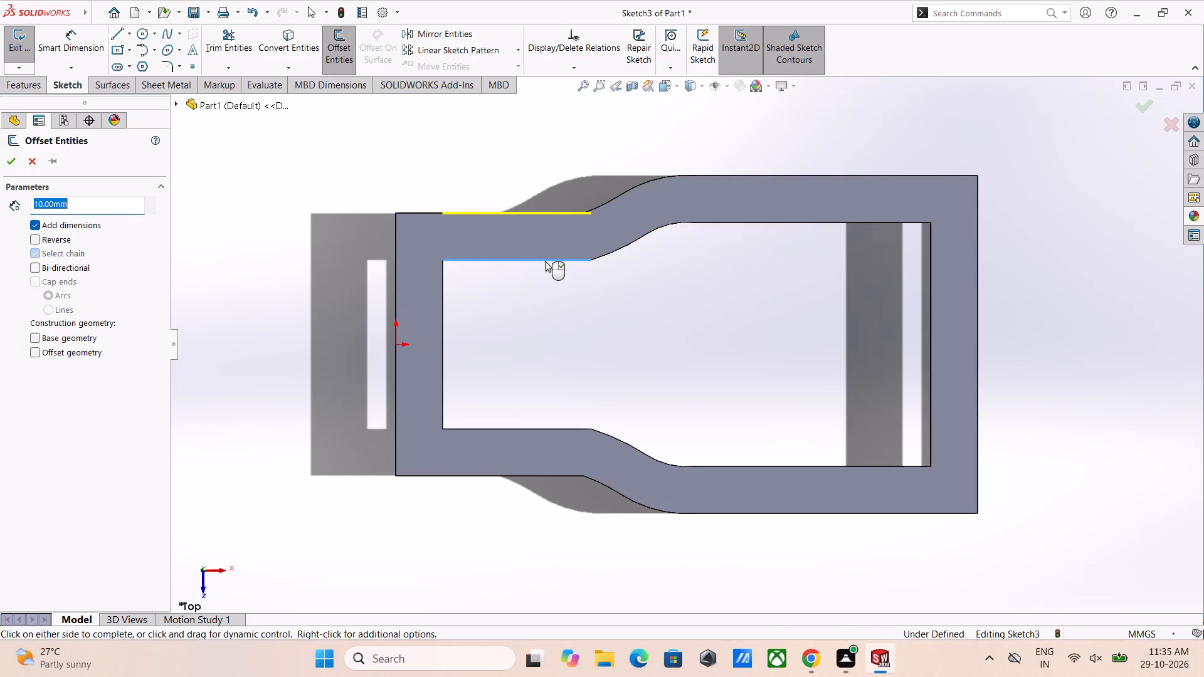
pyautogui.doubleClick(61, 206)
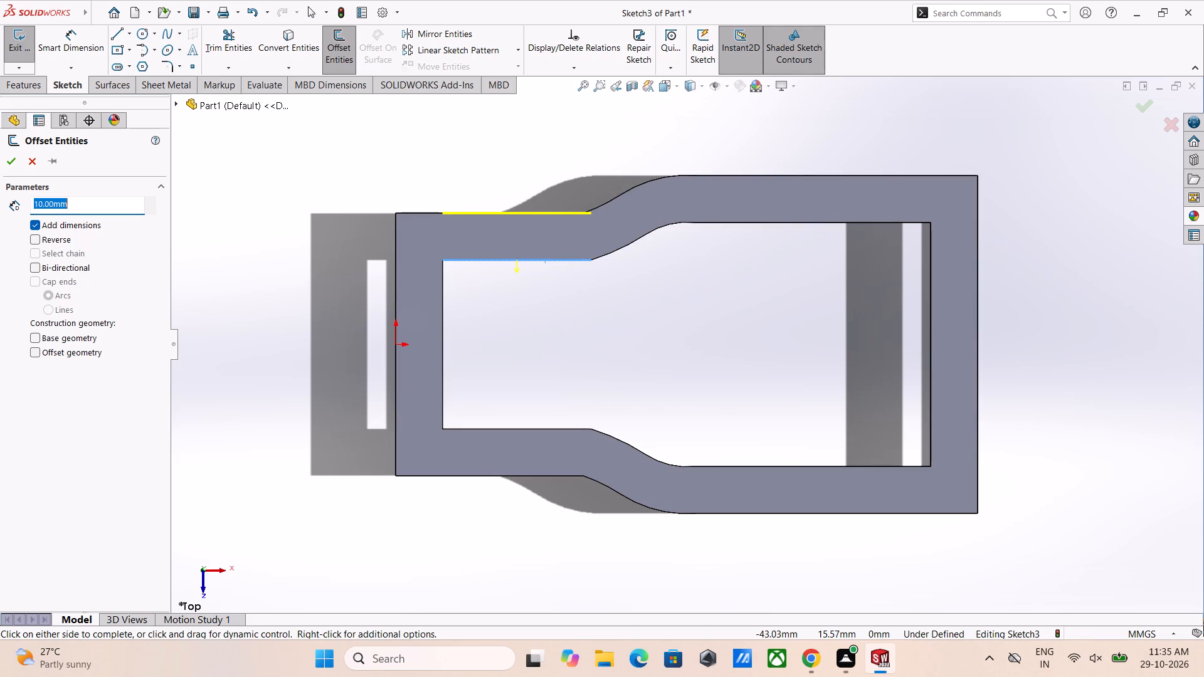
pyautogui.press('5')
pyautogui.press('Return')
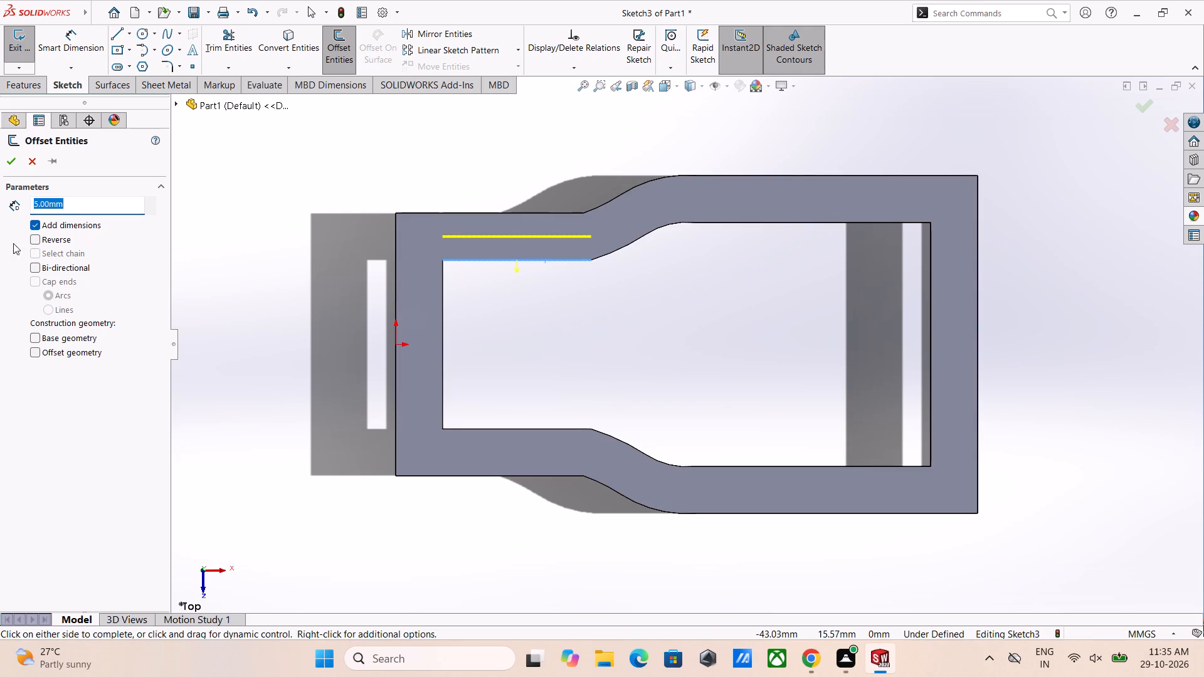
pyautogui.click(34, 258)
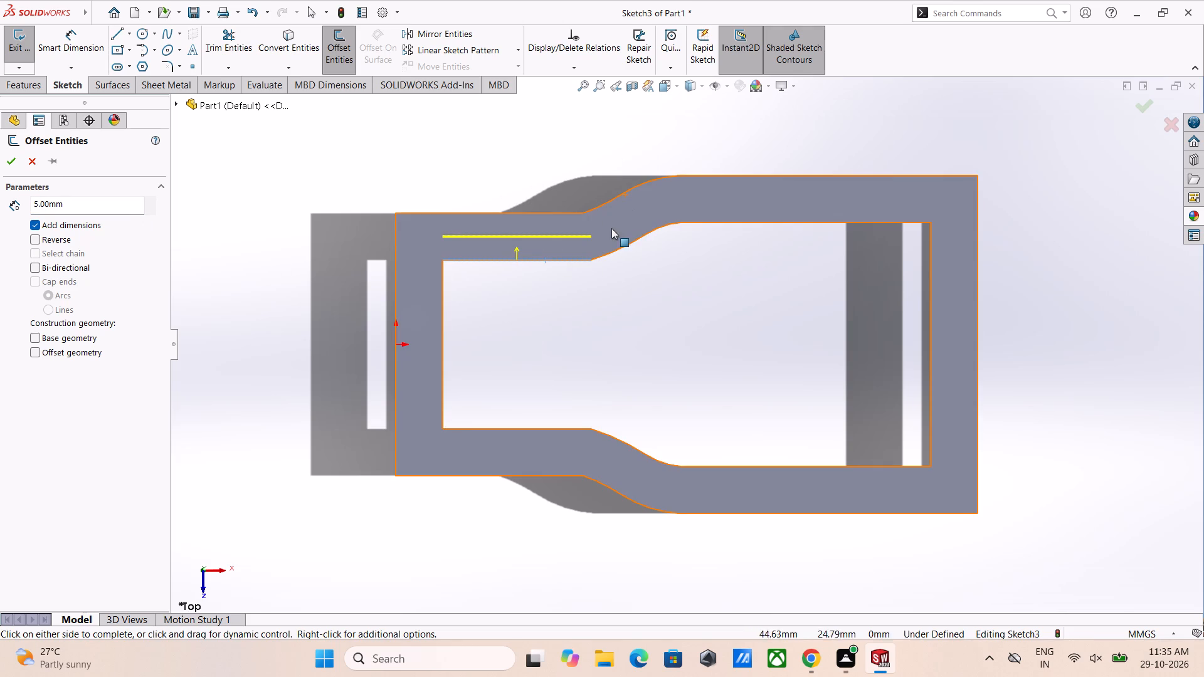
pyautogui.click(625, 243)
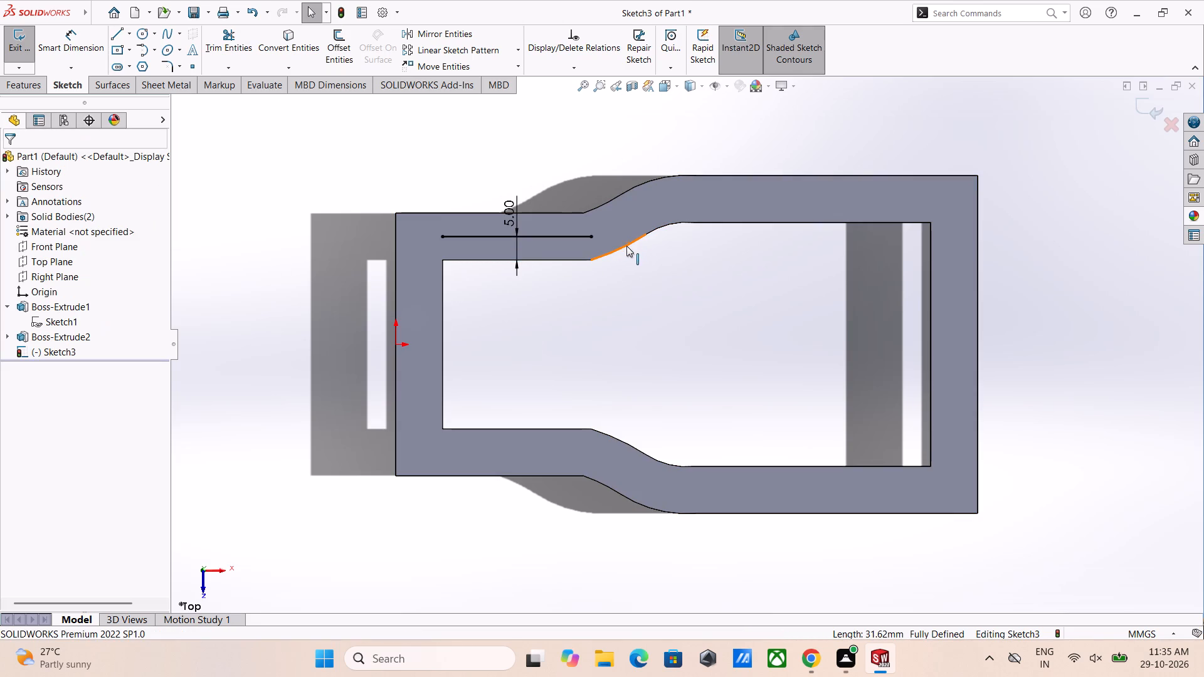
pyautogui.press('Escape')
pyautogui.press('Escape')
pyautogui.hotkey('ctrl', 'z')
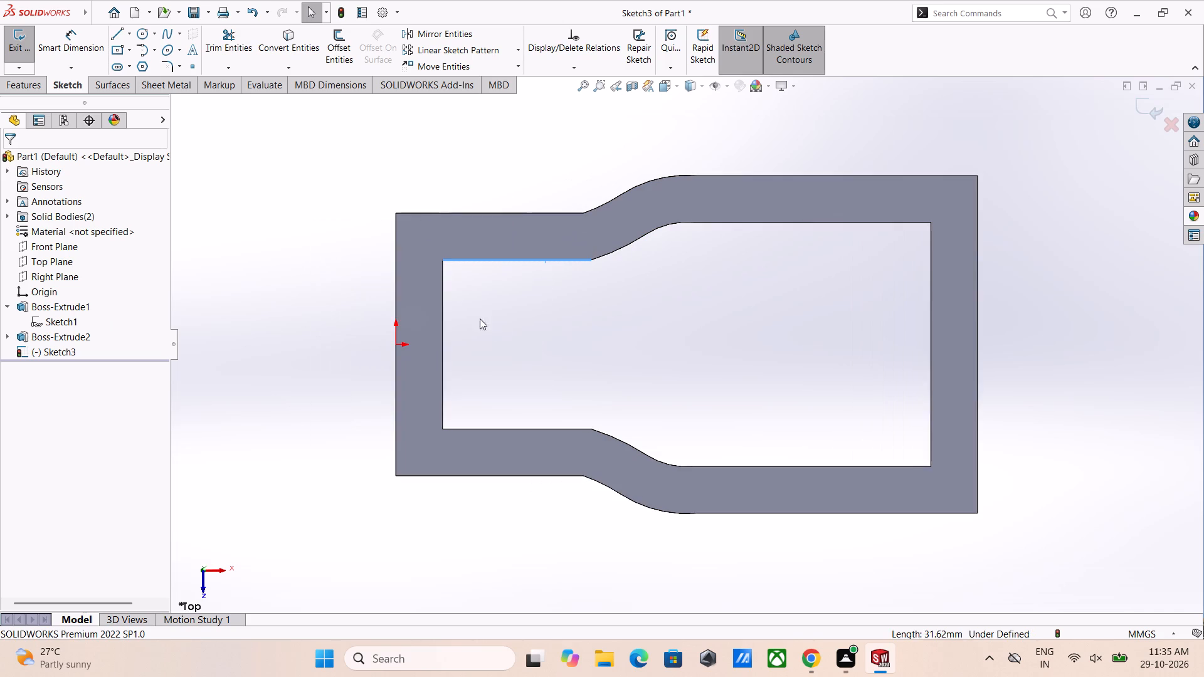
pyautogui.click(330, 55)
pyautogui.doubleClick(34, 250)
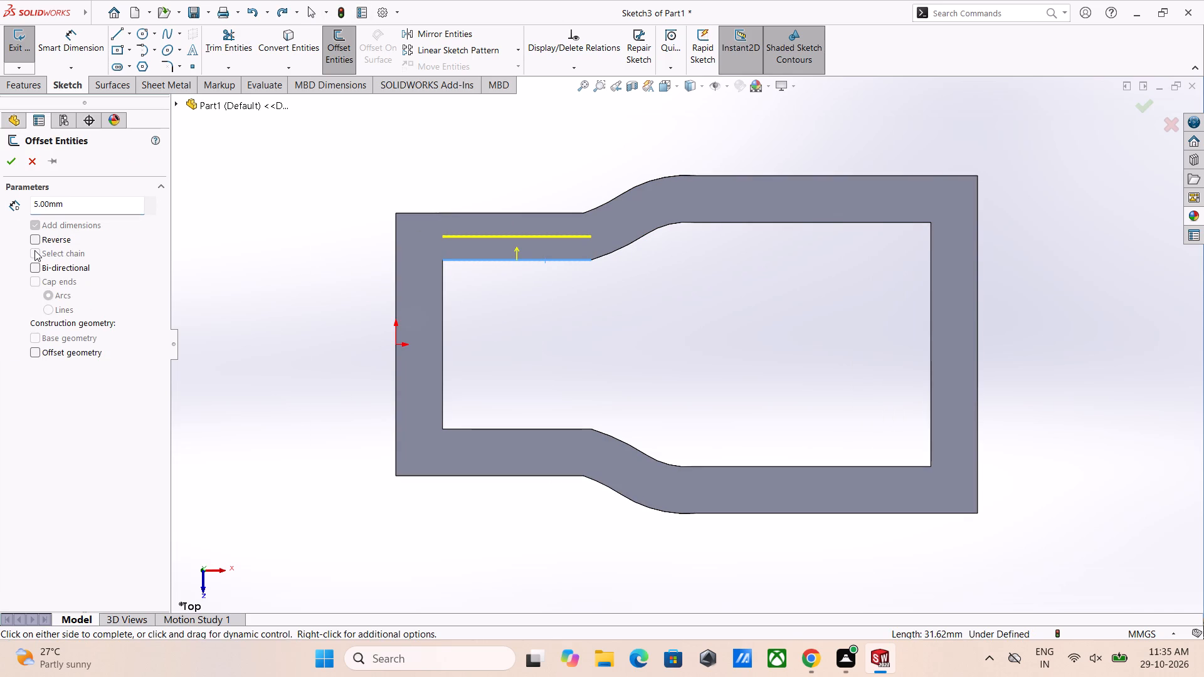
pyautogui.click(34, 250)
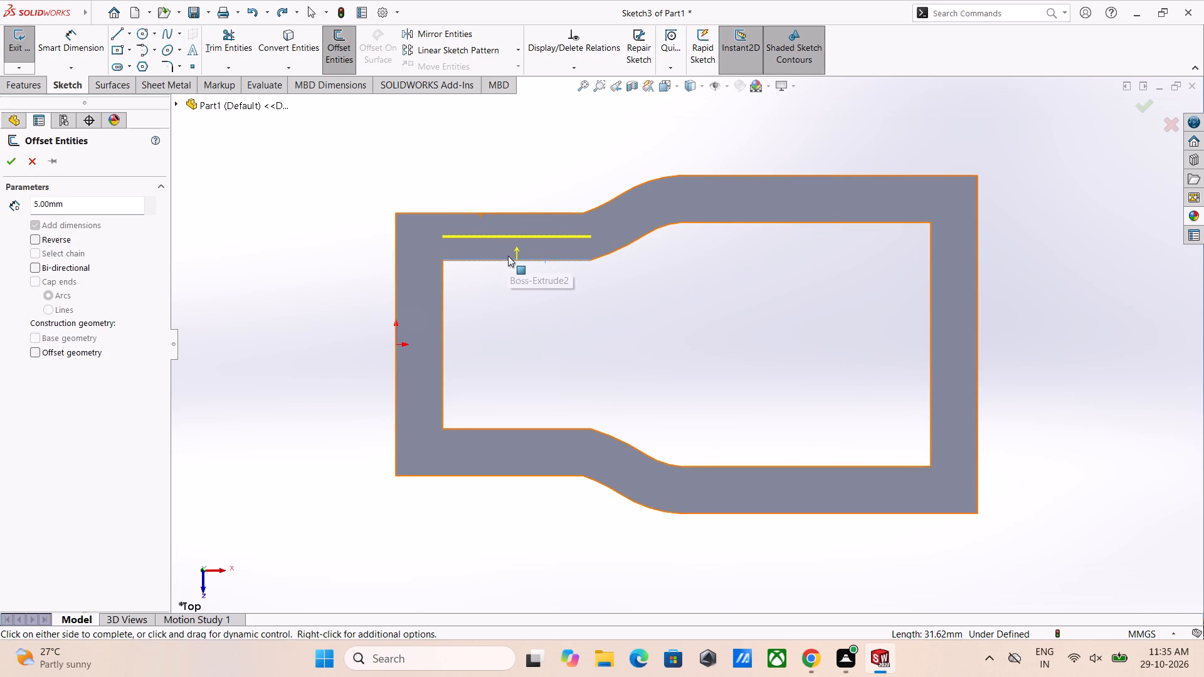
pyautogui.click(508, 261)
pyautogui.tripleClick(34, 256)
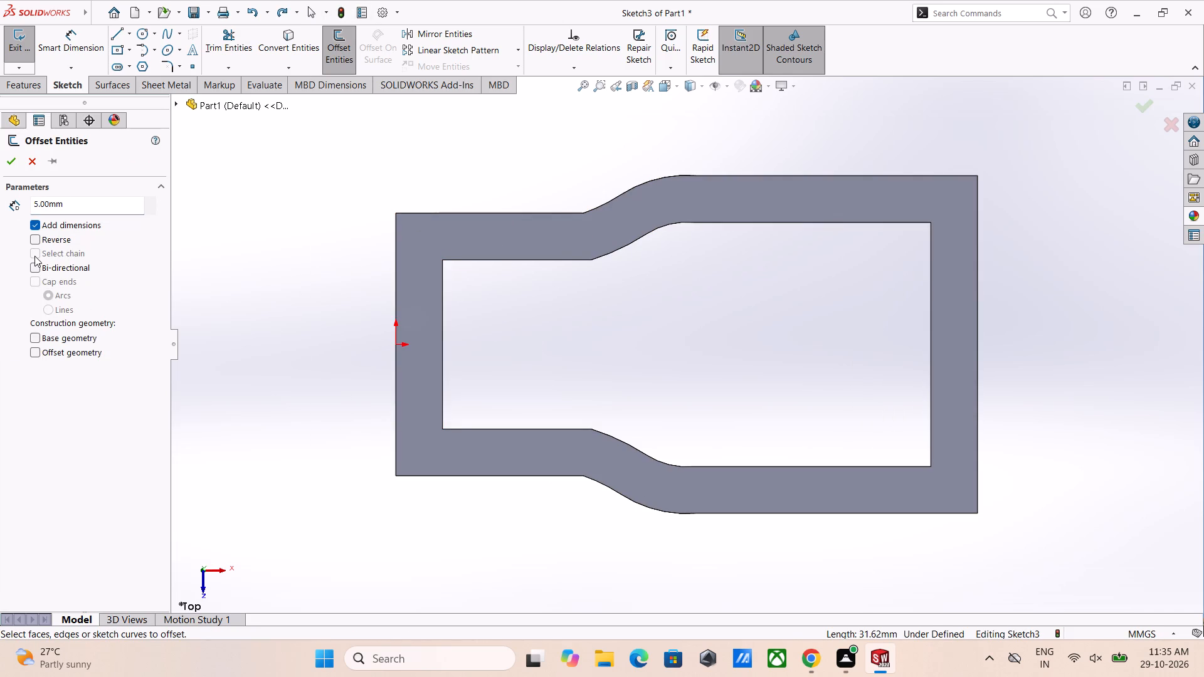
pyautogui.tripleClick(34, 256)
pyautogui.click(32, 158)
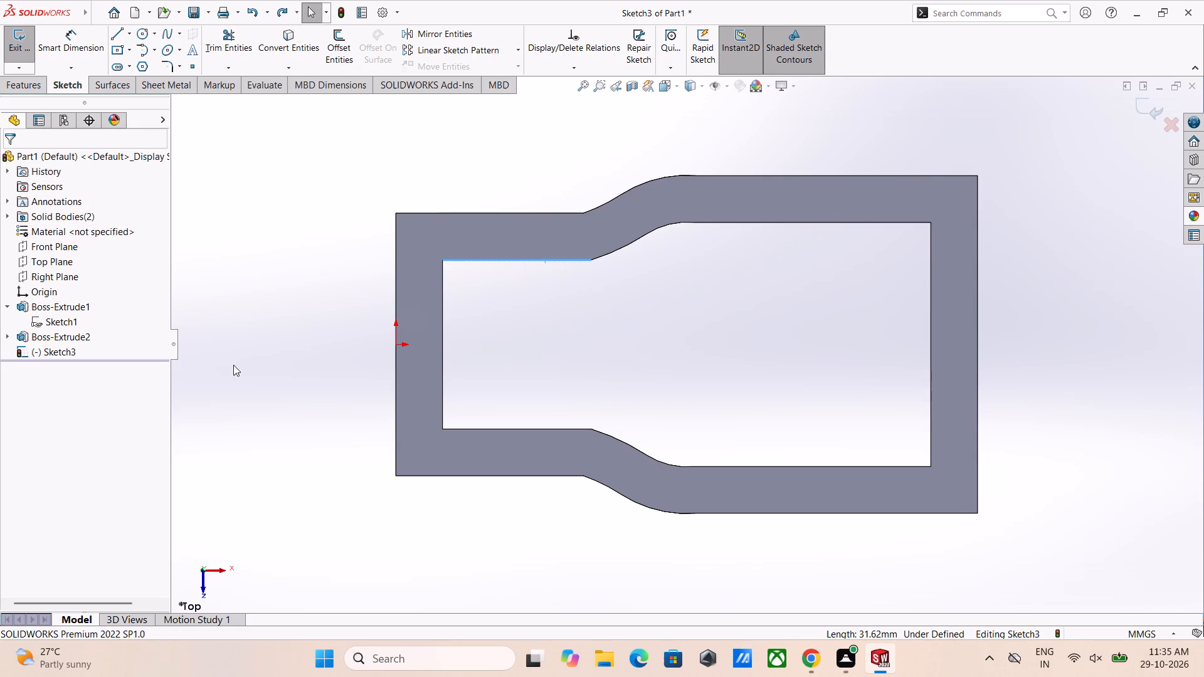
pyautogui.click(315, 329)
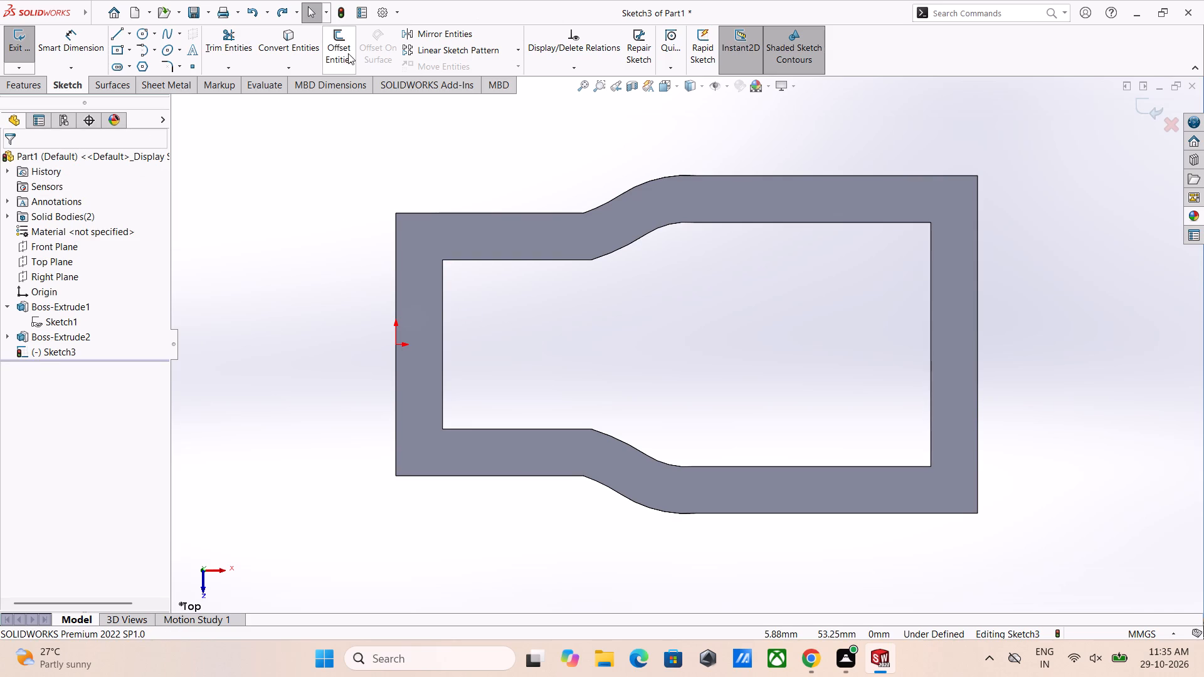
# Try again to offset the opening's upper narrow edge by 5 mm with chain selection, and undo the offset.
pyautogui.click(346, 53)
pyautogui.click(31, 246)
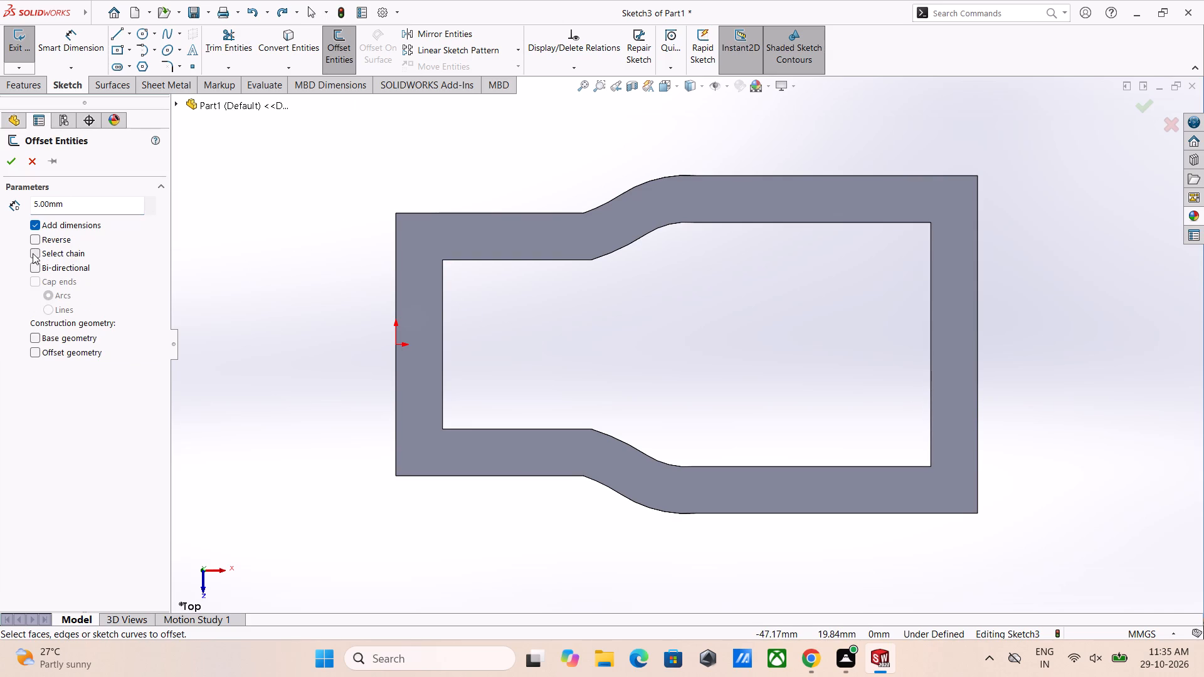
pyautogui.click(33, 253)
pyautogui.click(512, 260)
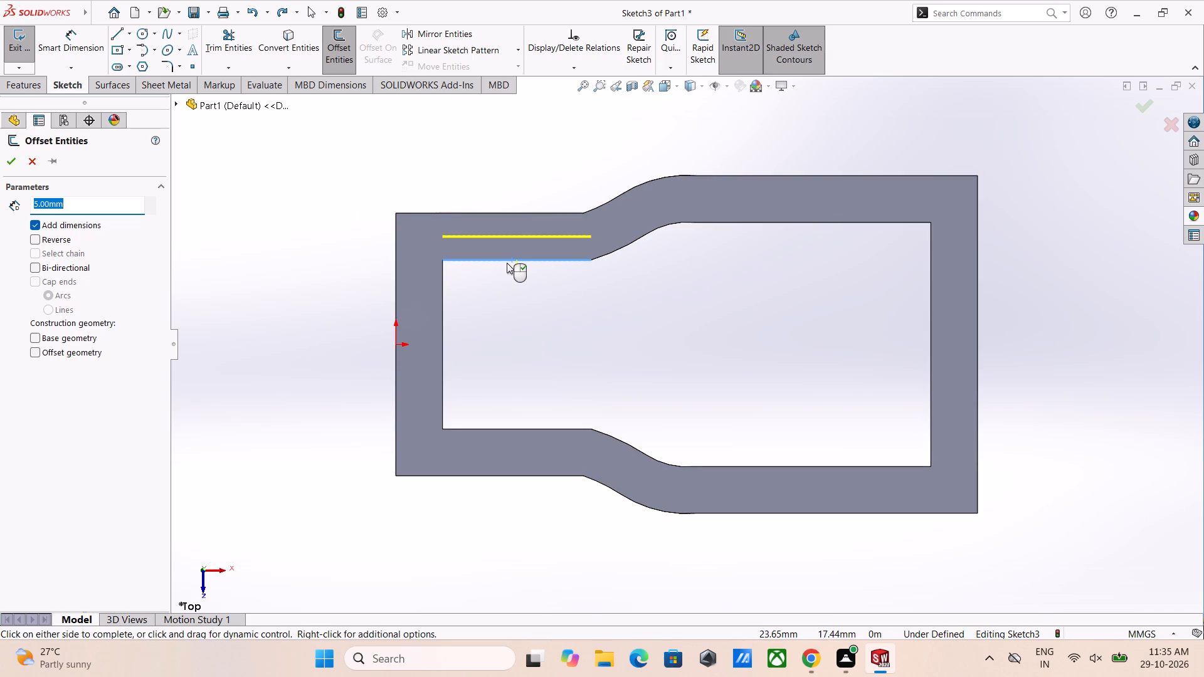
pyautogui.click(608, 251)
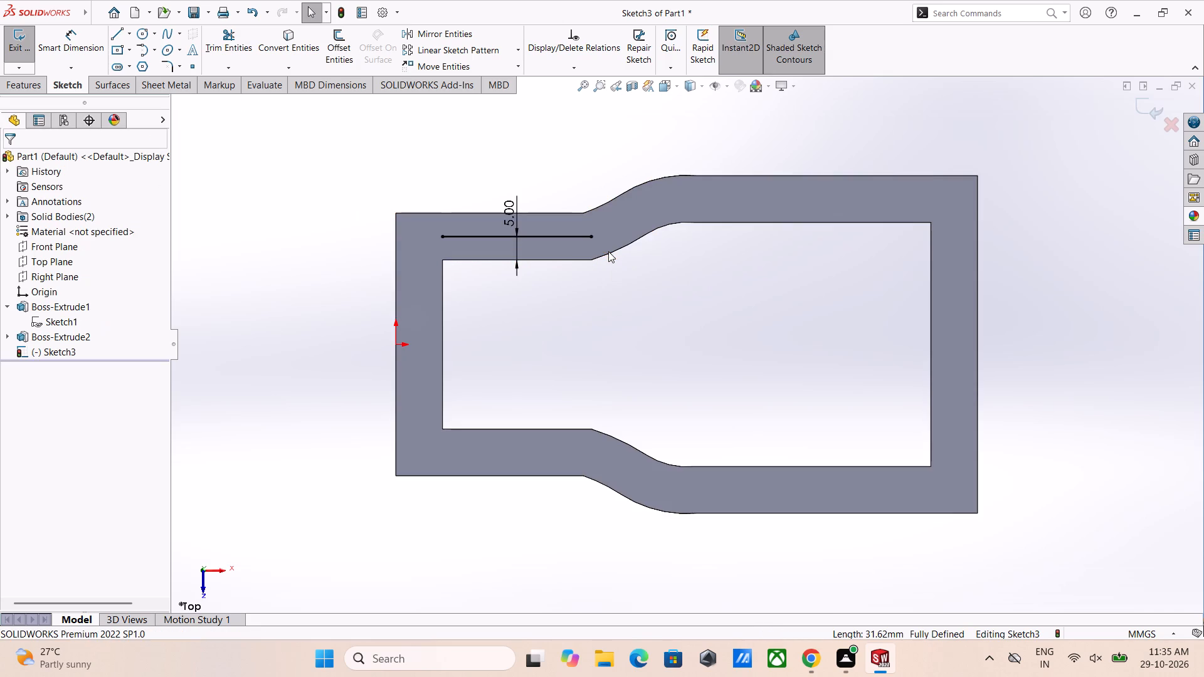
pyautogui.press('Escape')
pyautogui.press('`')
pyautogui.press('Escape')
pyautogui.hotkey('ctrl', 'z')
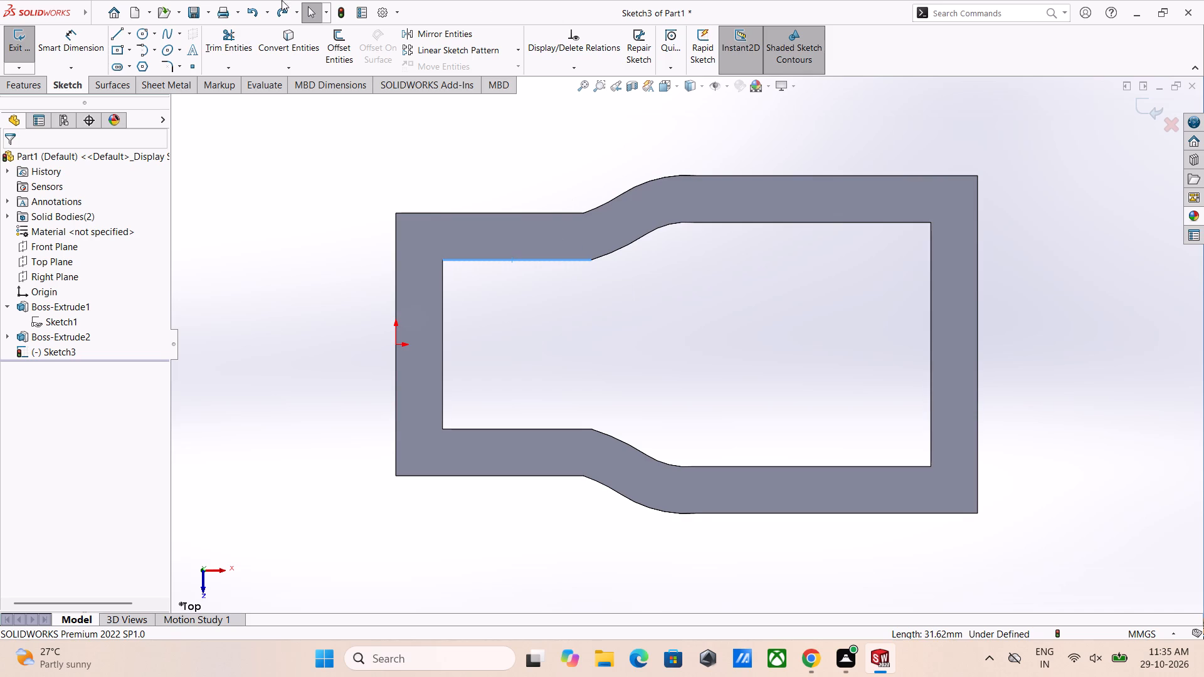
# Convert the straight and curved edges around the frame's inner opening into sketch entities.
pyautogui.click(246, 504)
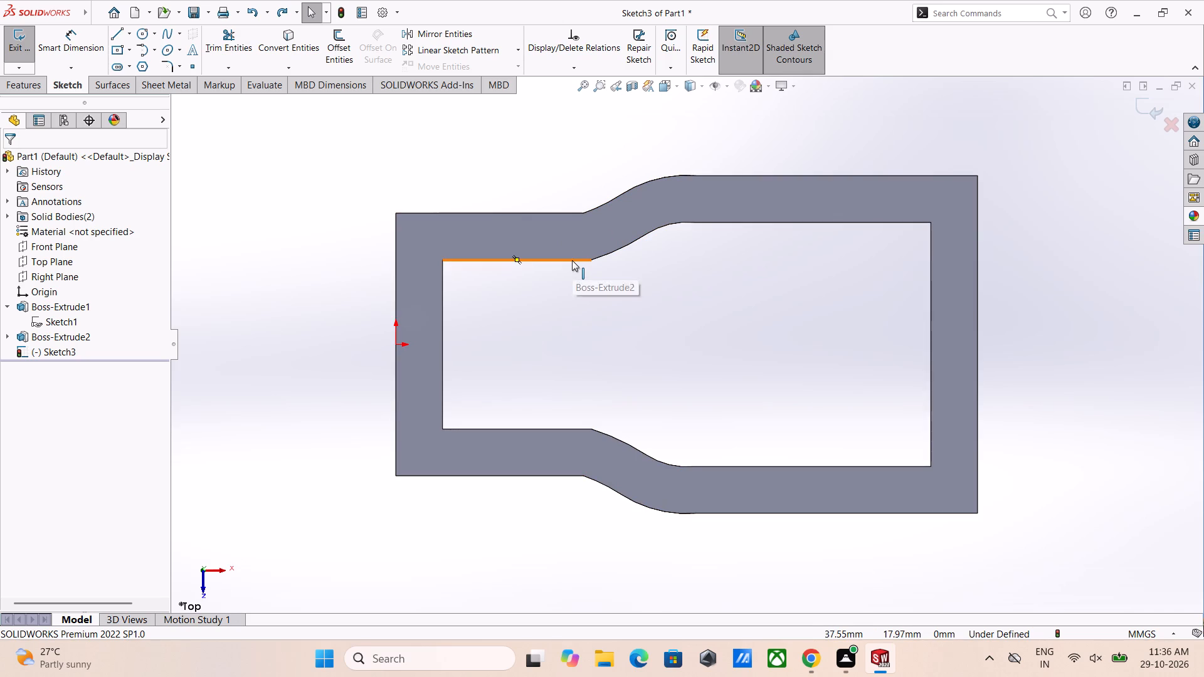
pyautogui.keyDown('ctrl'); pyautogui.click(572, 260); pyautogui.keyUp('ctrl')
pyautogui.keyDown('ctrl'); pyautogui.click(618, 249); pyautogui.keyUp('ctrl')
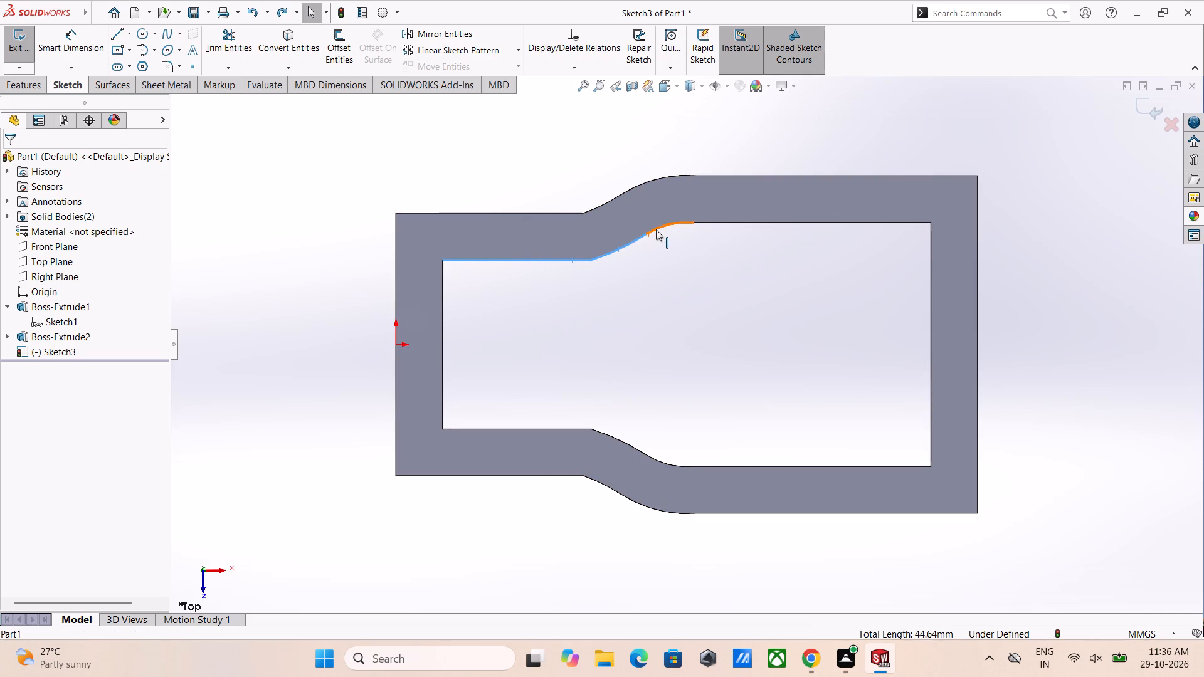
pyautogui.keyDown('ctrl'); pyautogui.click(656, 229); pyautogui.keyUp('ctrl')
pyautogui.keyDown('ctrl'); pyautogui.click(746, 220); pyautogui.keyUp('ctrl')
pyautogui.keyDown('ctrl'); pyautogui.click(746, 220); pyautogui.keyUp('ctrl')
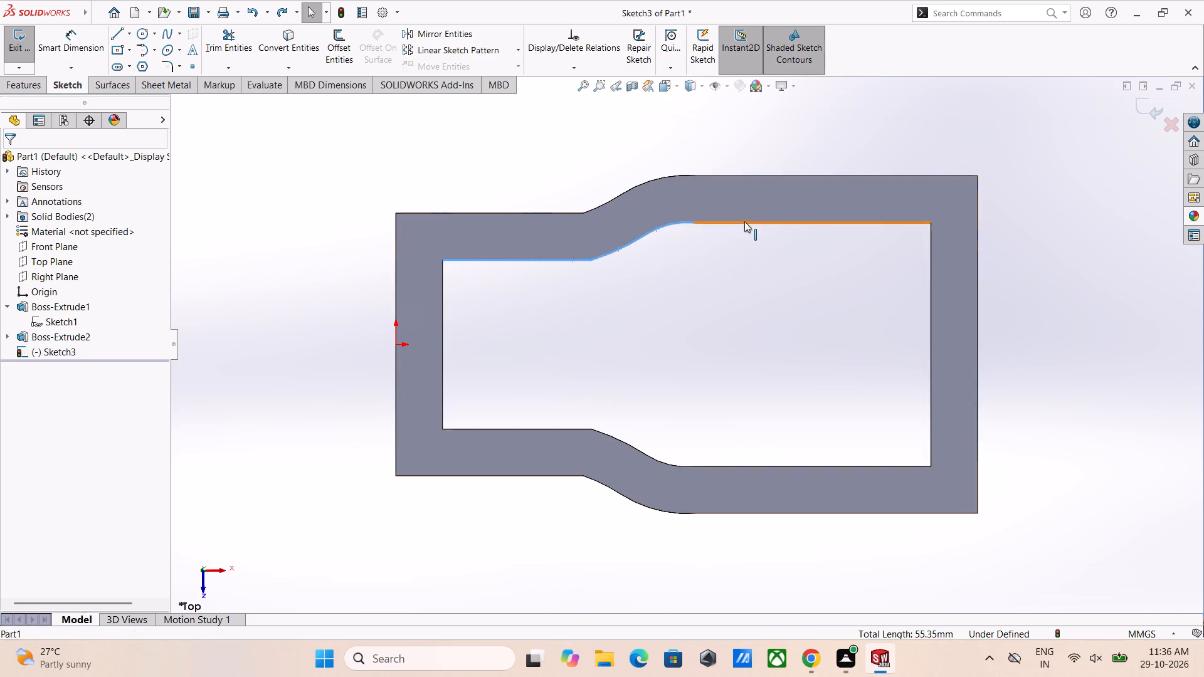
pyautogui.keyDown('ctrl'); pyautogui.click(744, 223); pyautogui.keyUp('ctrl')
pyautogui.keyDown('ctrl'); pyautogui.click(929, 270); pyautogui.keyUp('ctrl')
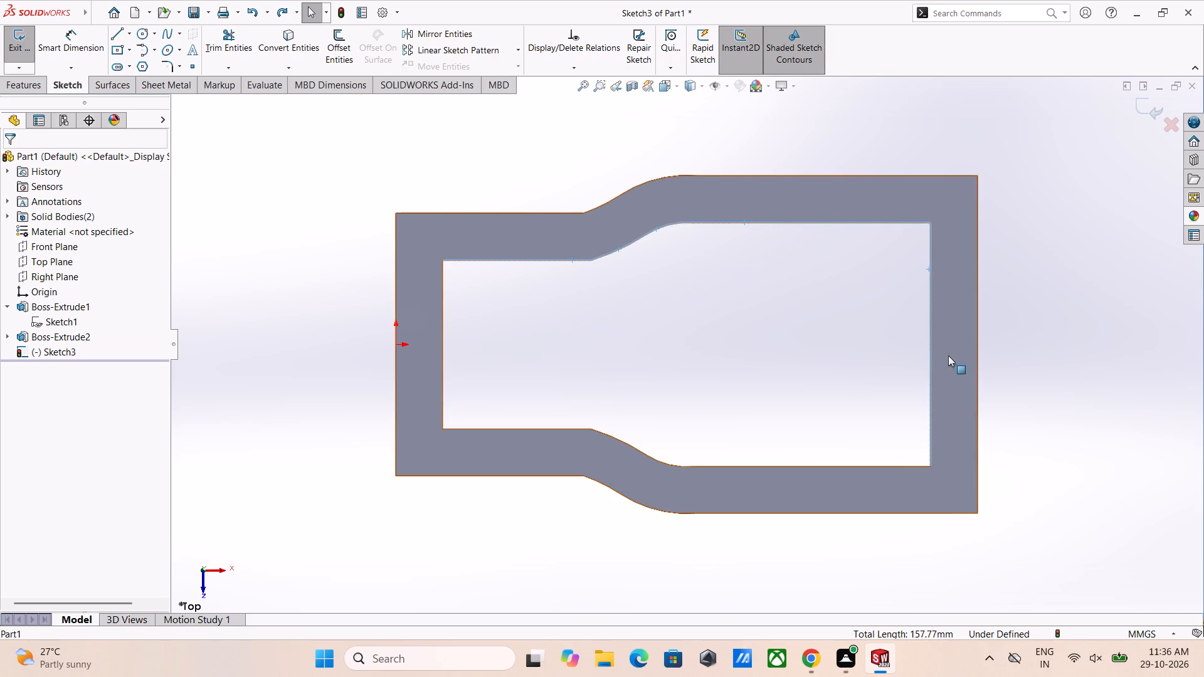
pyautogui.keyDown('ctrl'); pyautogui.click(900, 468); pyautogui.keyUp('ctrl')
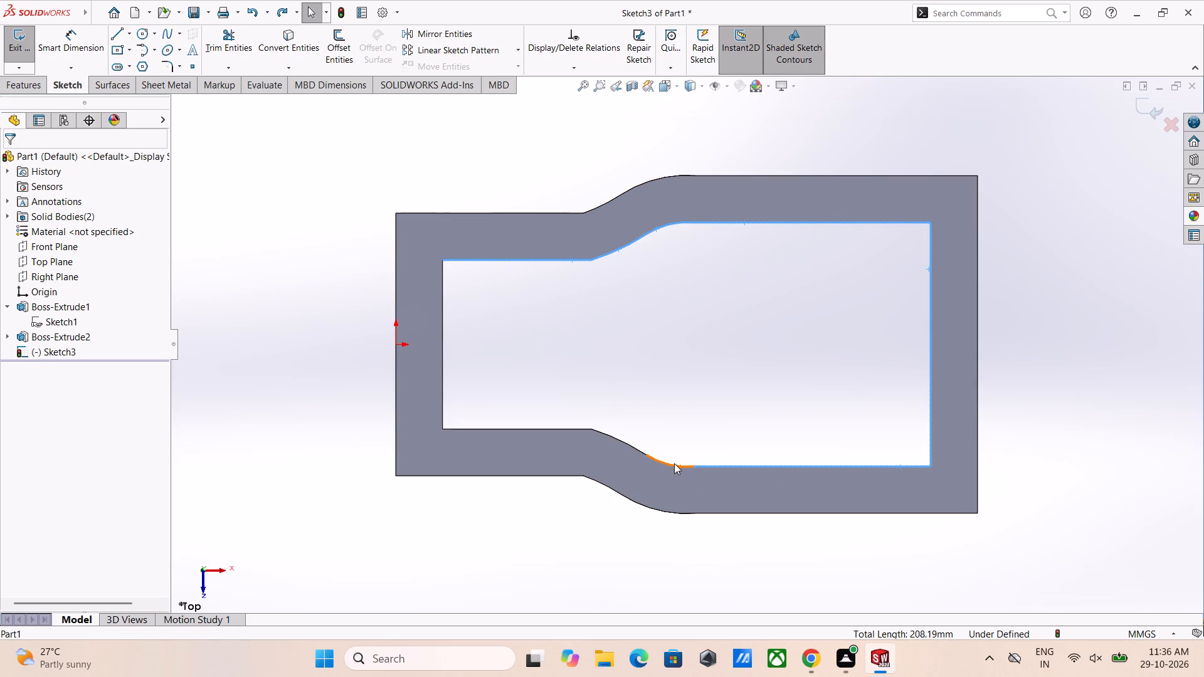
pyautogui.keyDown('ctrl'); pyautogui.click(674, 463); pyautogui.keyUp('ctrl')
pyautogui.keyDown('ctrl'); pyautogui.click(677, 467); pyautogui.keyUp('ctrl')
pyautogui.keyDown('ctrl'); pyautogui.click(634, 447); pyautogui.keyUp('ctrl')
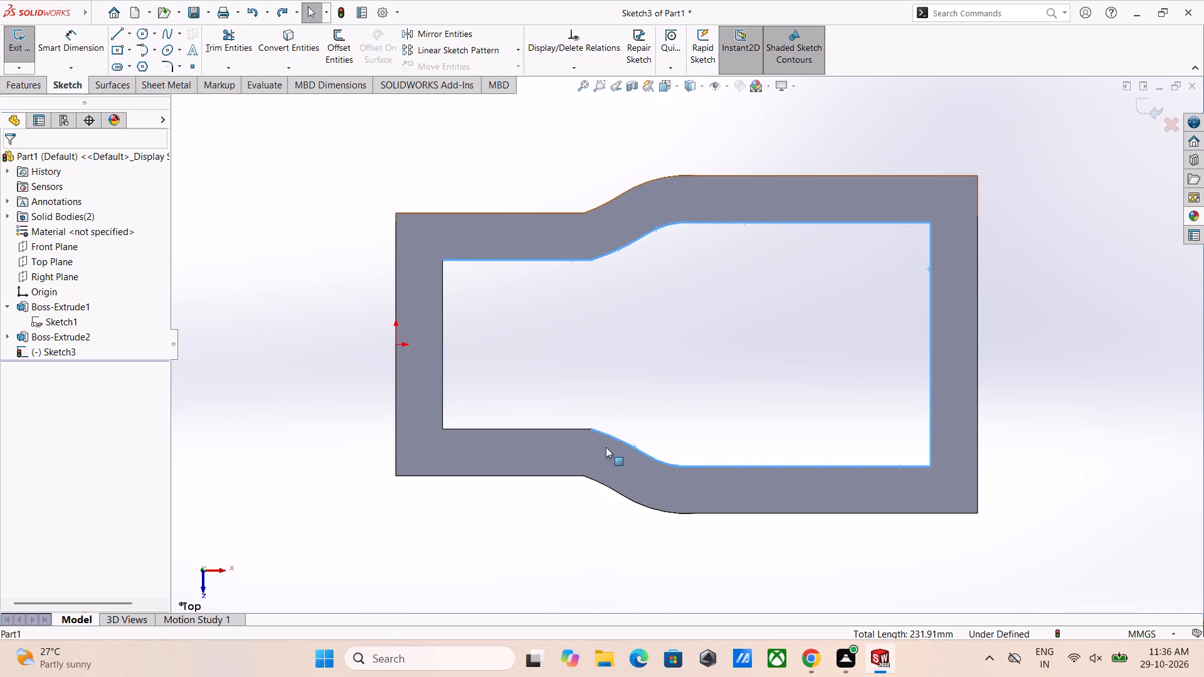
pyautogui.keyDown('ctrl'); pyautogui.click(566, 429); pyautogui.keyUp('ctrl')
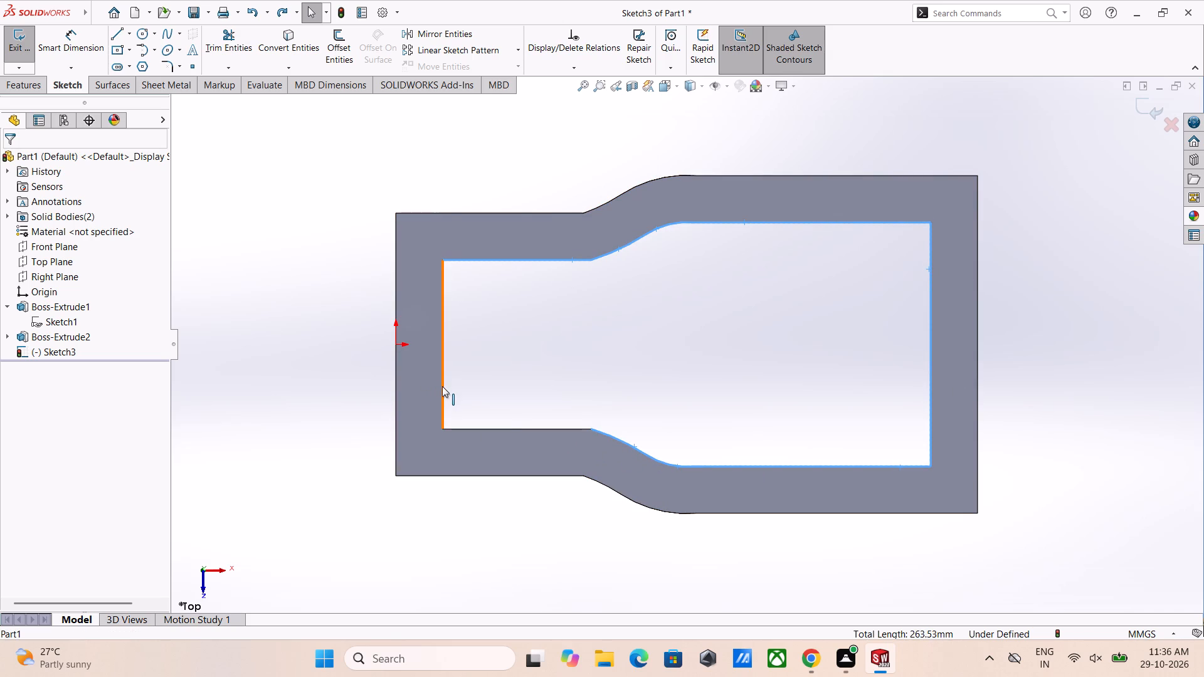
pyautogui.keyDown('ctrl'); pyautogui.click(444, 387); pyautogui.keyUp('ctrl')
pyautogui.click(310, 50)
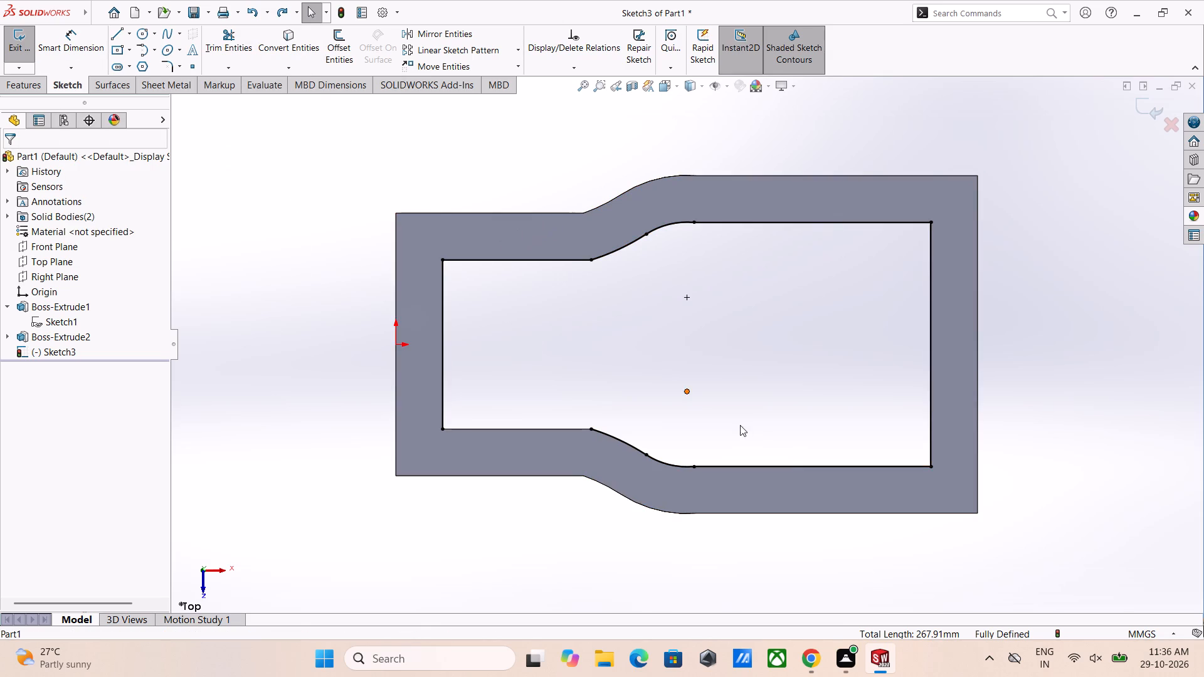
# Turn on chain selection for Offset Entities and leave the command without offsetting anything.
pyautogui.scroll(-4, 687, 421)
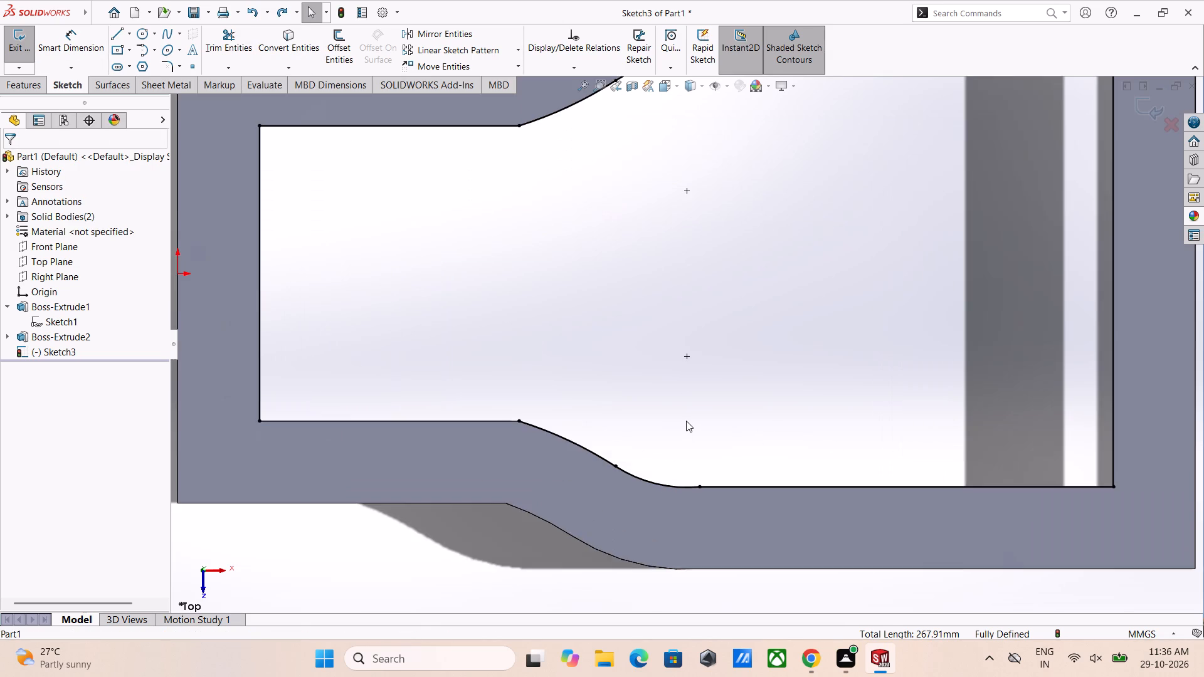
pyautogui.scroll(4, 686, 421)
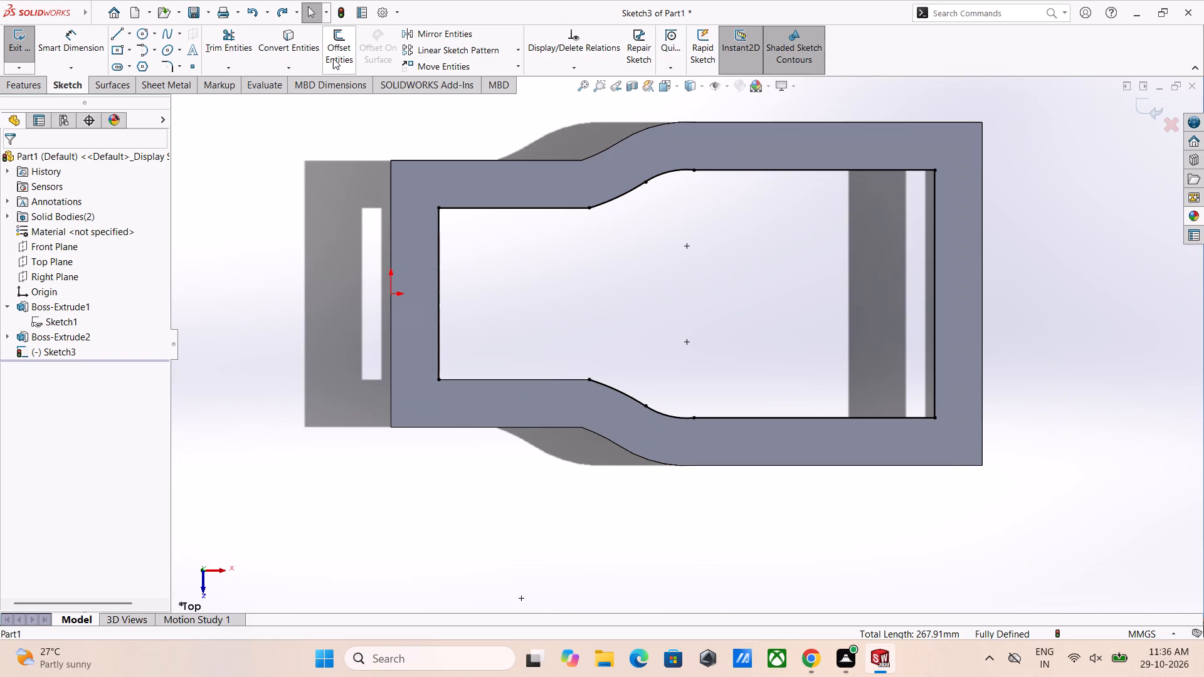
pyautogui.click(333, 58)
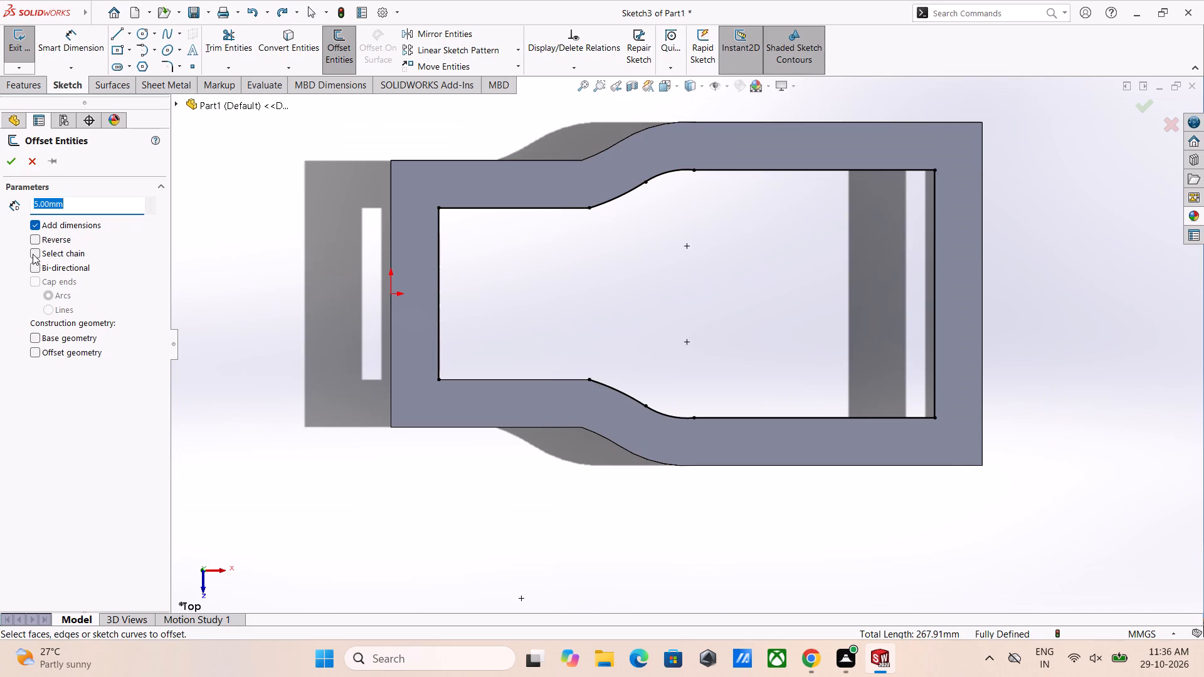
pyautogui.click(33, 254)
pyautogui.press('Escape')
pyautogui.press('Escape')
# Convert the missing lower straight edge of the narrow section to close the inner loop.
pyautogui.click(480, 380)
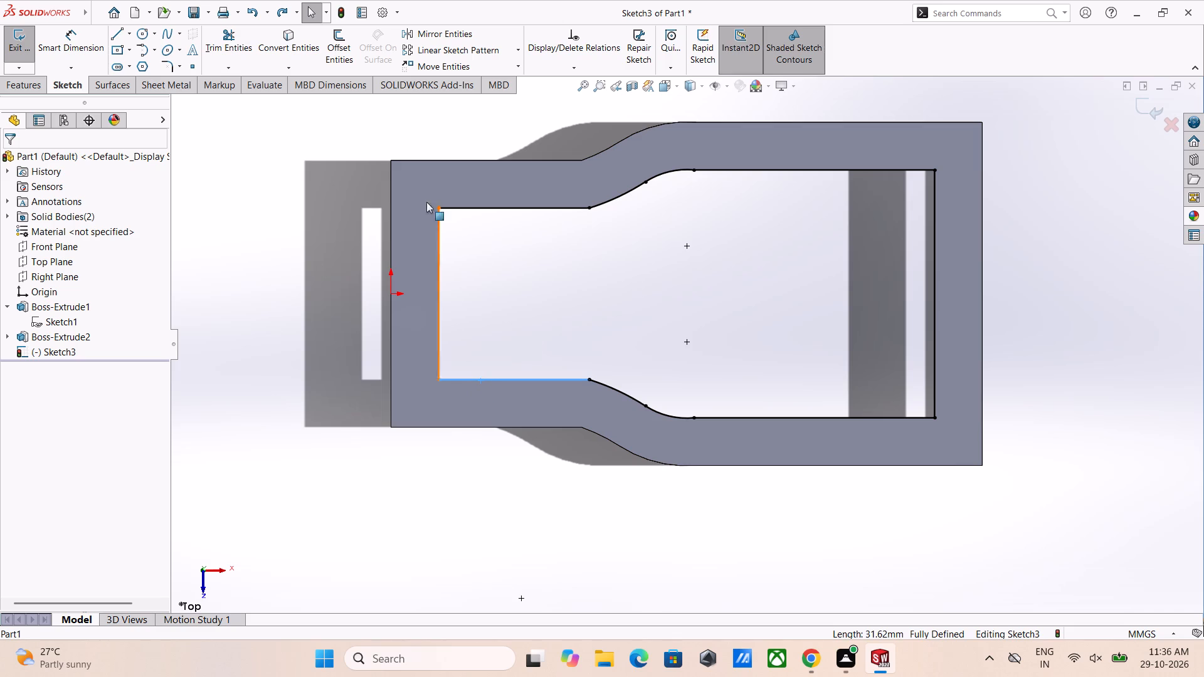
pyautogui.click(285, 46)
pyautogui.click(308, 277)
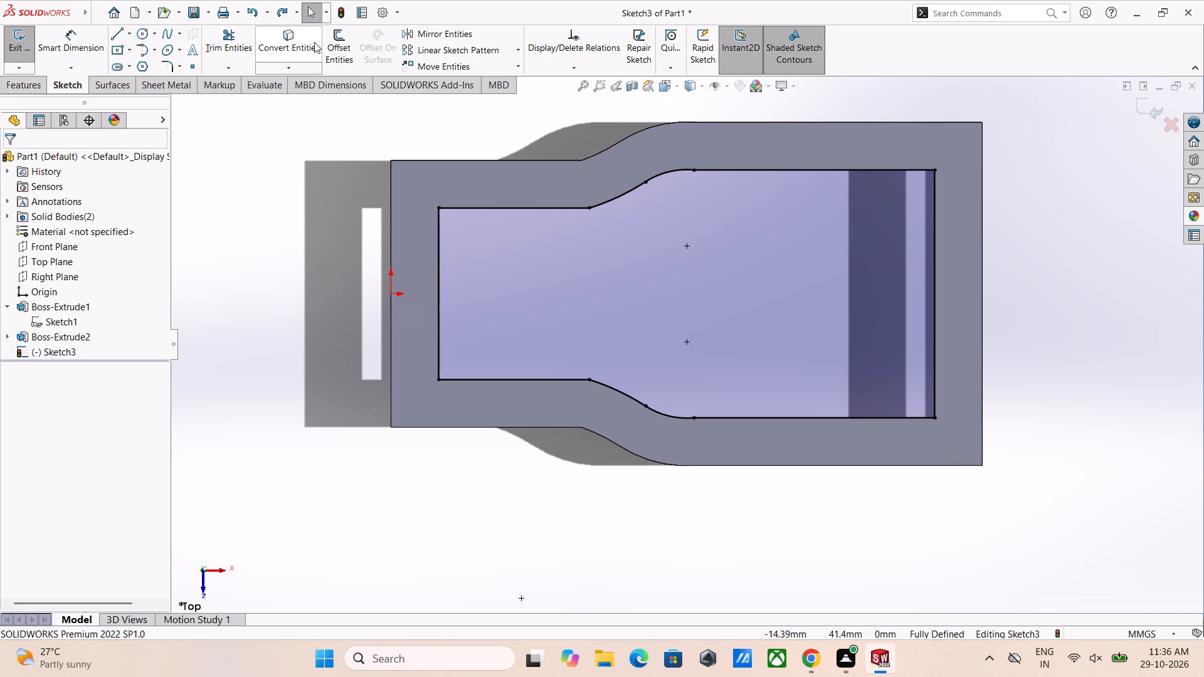
# Offset the whole converted inner-opening loop outward by 2.5 mm as a chain, with the offset dimension added.
pyautogui.click(347, 45)
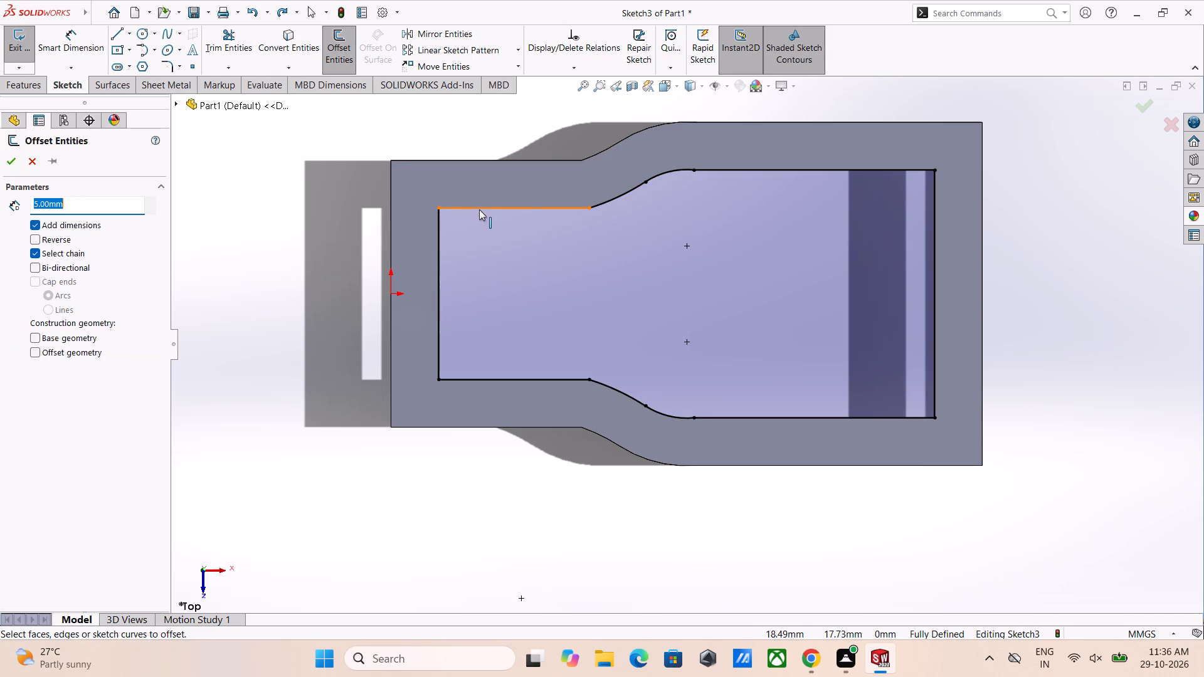
pyautogui.click(458, 236)
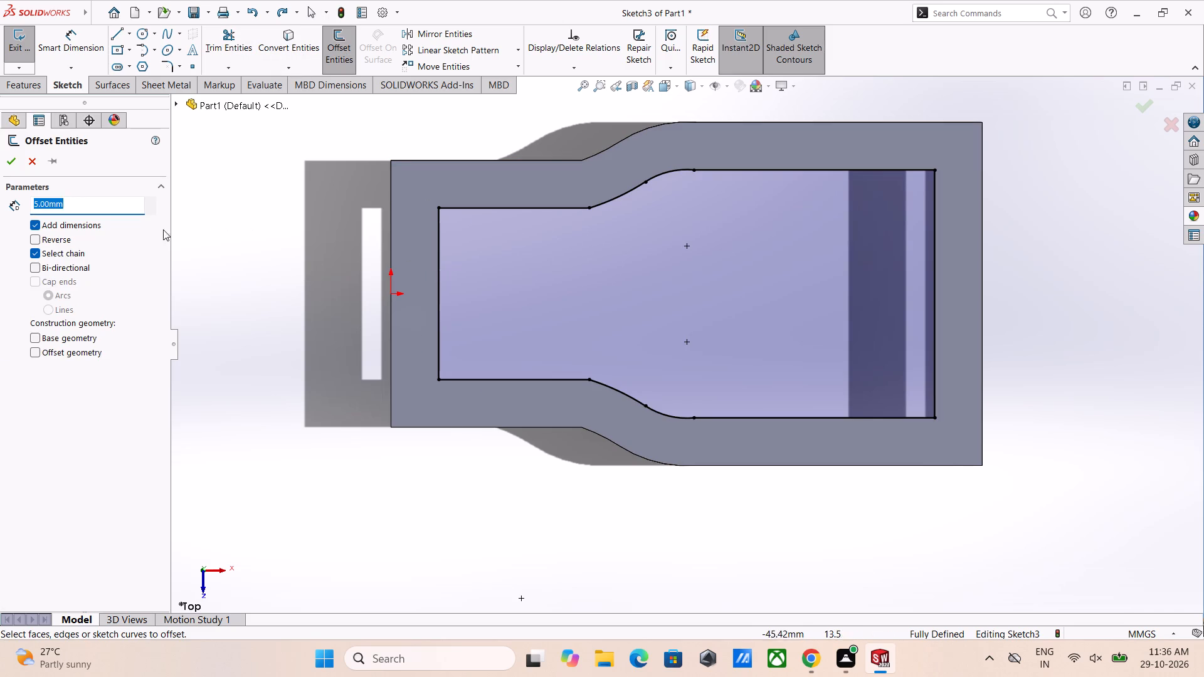
pyautogui.doubleClick(89, 208)
pyautogui.write('2.5')
pyautogui.press('Return')
pyautogui.scroll(1, 89, 208)
pyautogui.click(488, 204)
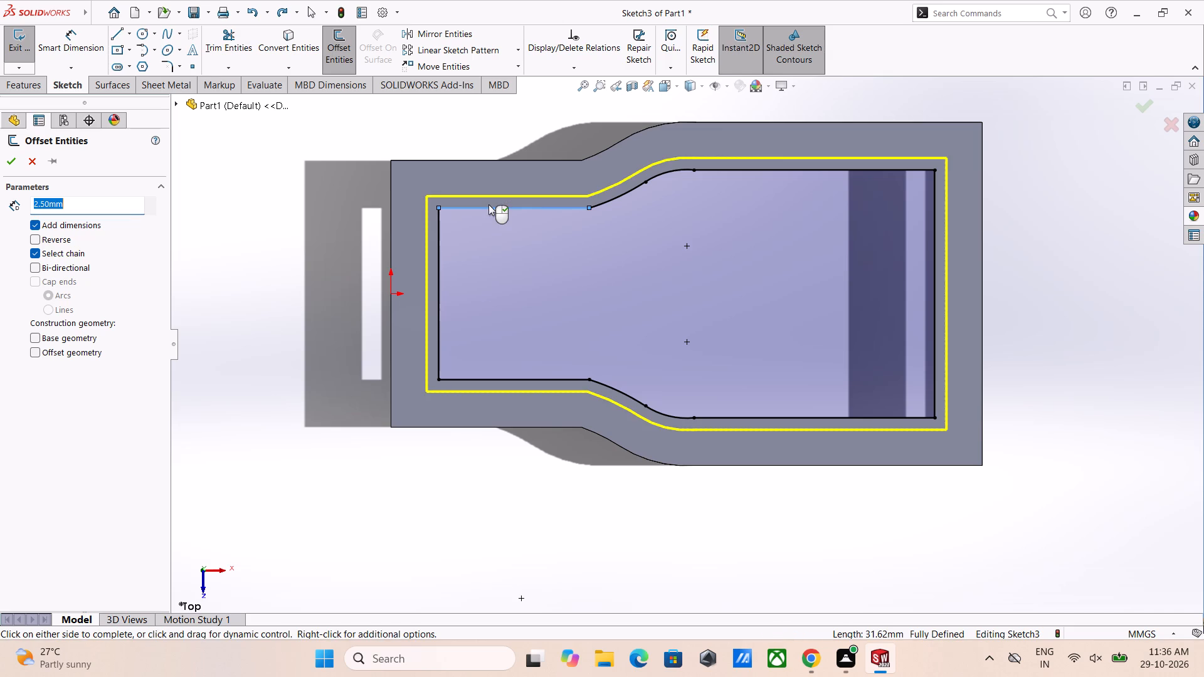
pyautogui.click(13, 159)
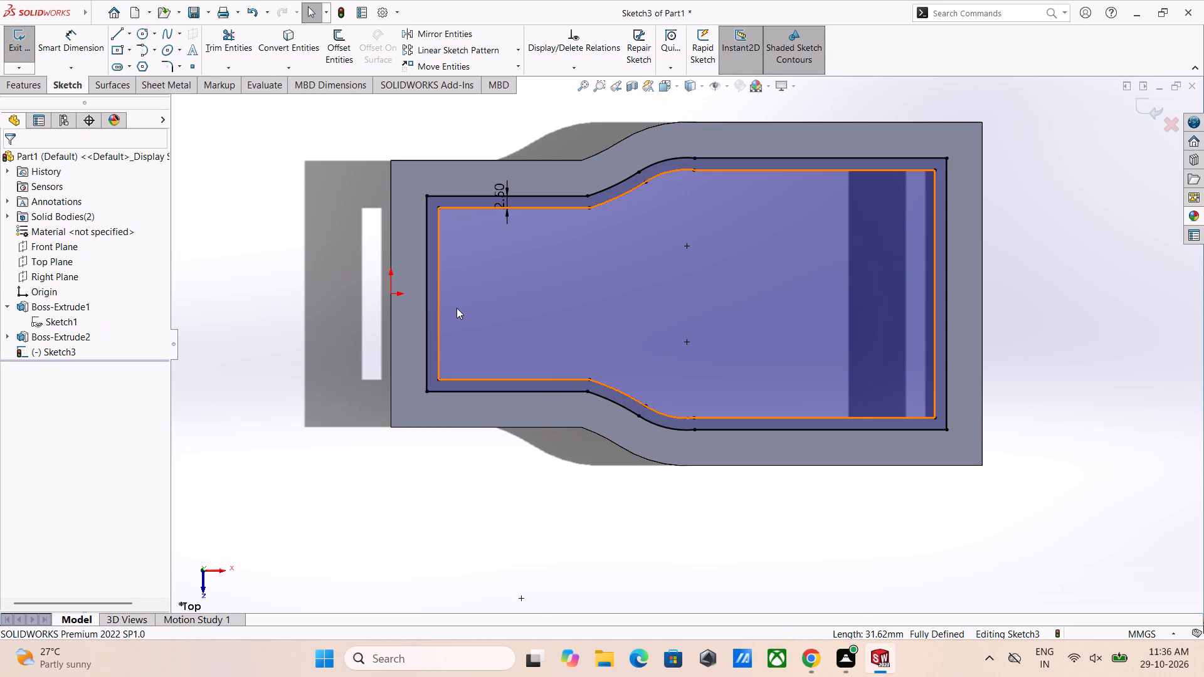
# Examine the offset loop from several angles against the two parallel frames.
pyautogui.moveTo(503, 297); pyautogui.dragTo(524, 185, button='middle')
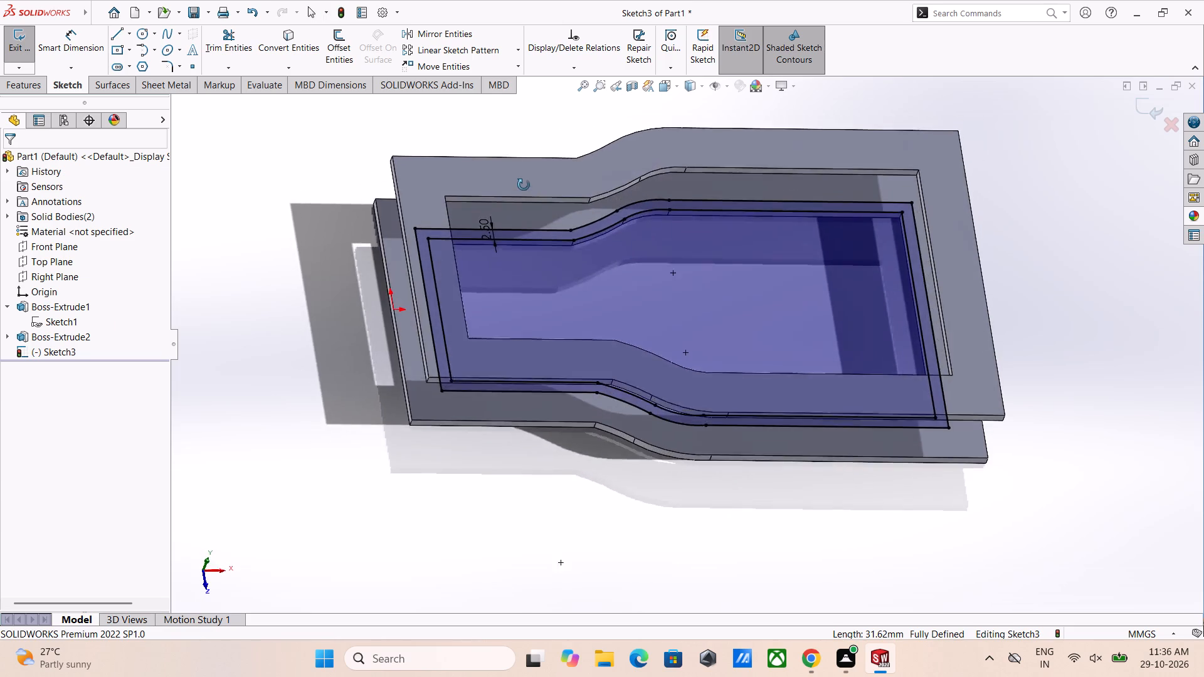
pyautogui.moveTo(524, 185); pyautogui.dragTo(503, 199, button='middle')
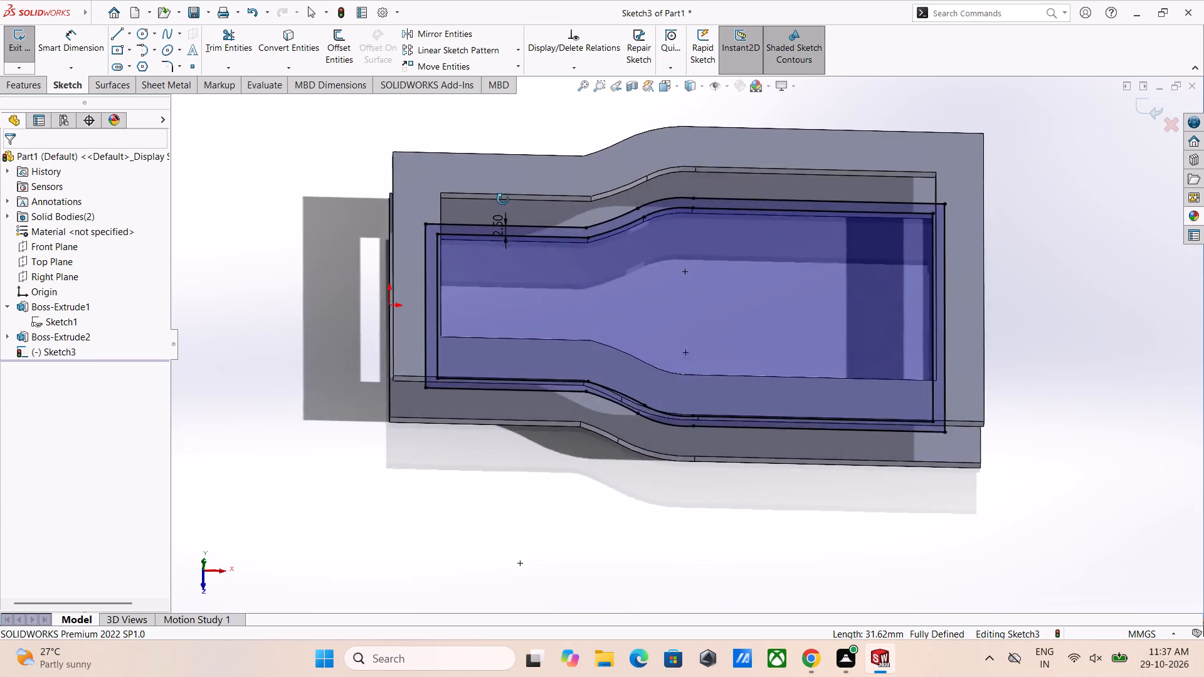
pyautogui.moveTo(503, 199); pyautogui.dragTo(494, 236, button='middle')
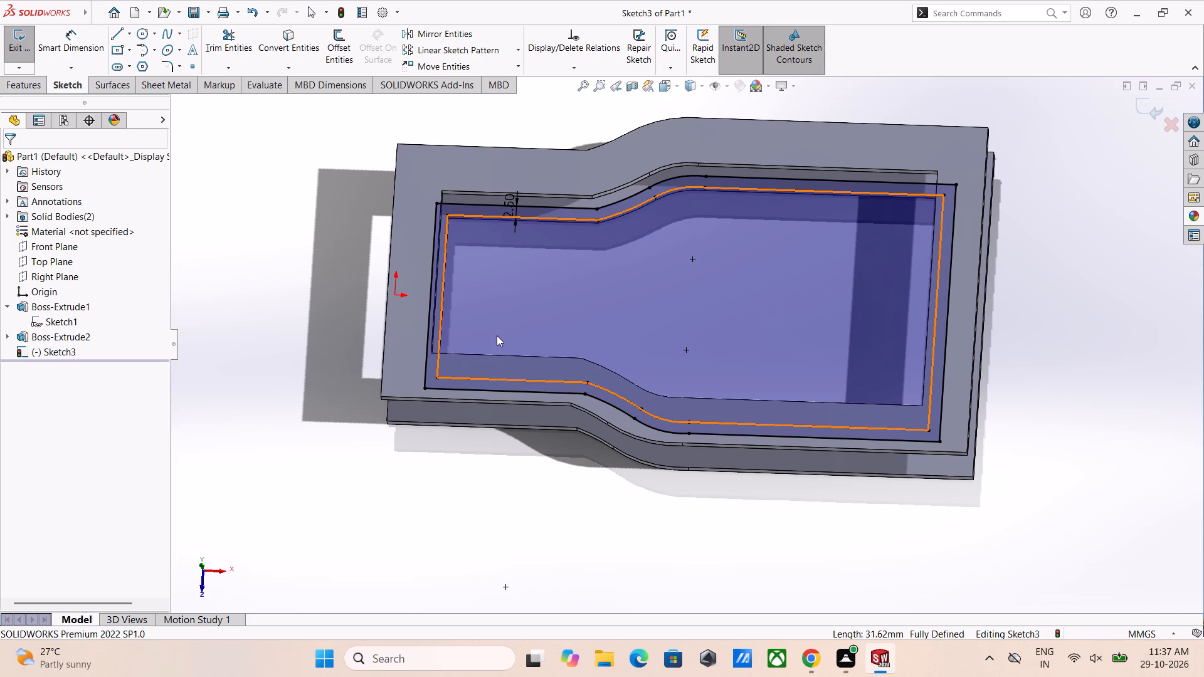
pyautogui.moveTo(514, 349); pyautogui.dragTo(514, 193, button='middle')
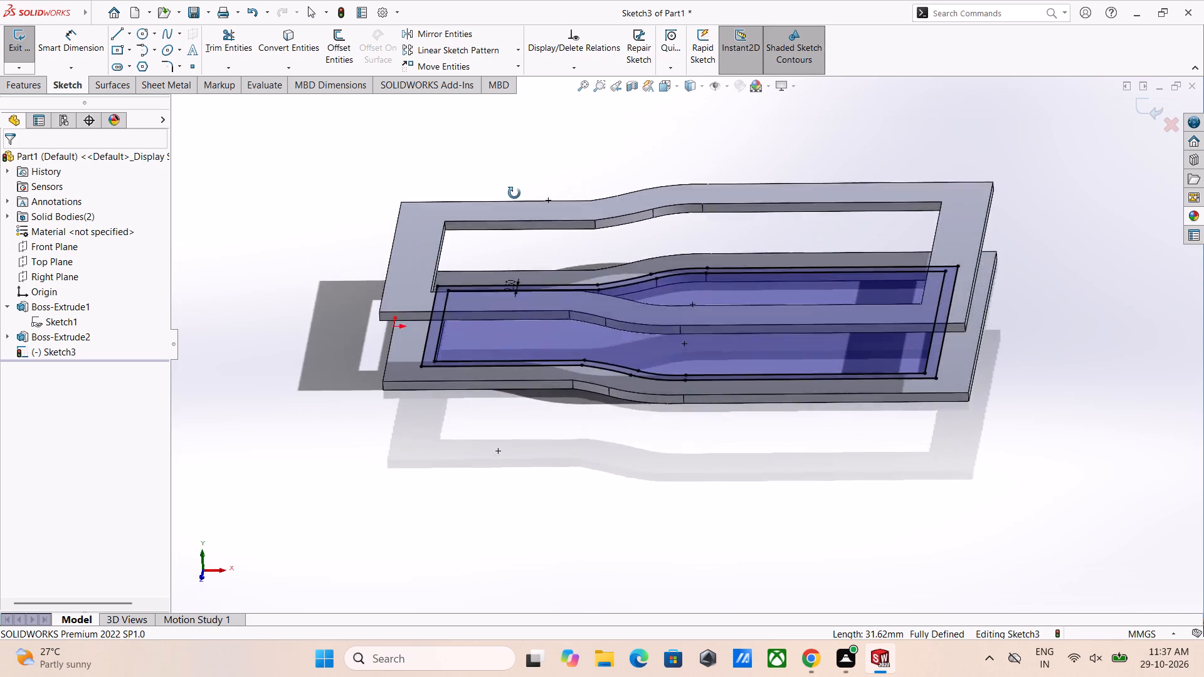
pyautogui.moveTo(514, 193); pyautogui.dragTo(519, 172, button='middle')
pyautogui.moveTo(507, 252); pyautogui.dragTo(501, 236, button='middle')
pyautogui.moveTo(500, 242); pyautogui.dragTo(498, 260, button='middle')
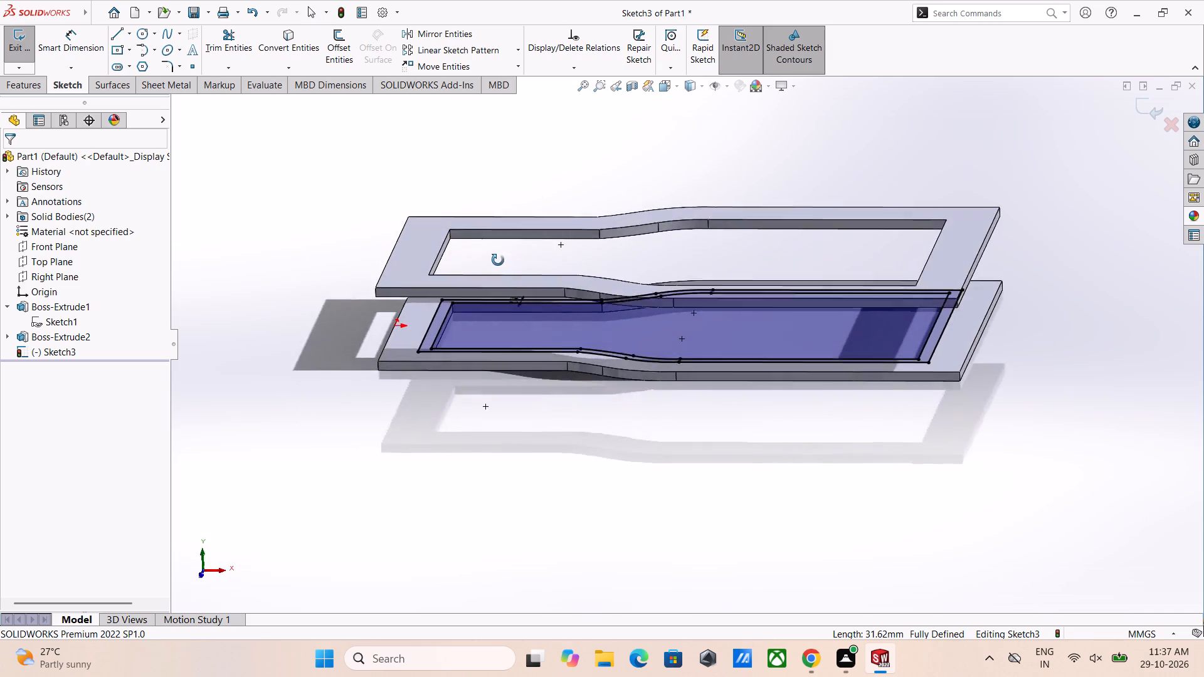
pyautogui.moveTo(498, 260); pyautogui.dragTo(492, 356, button='middle')
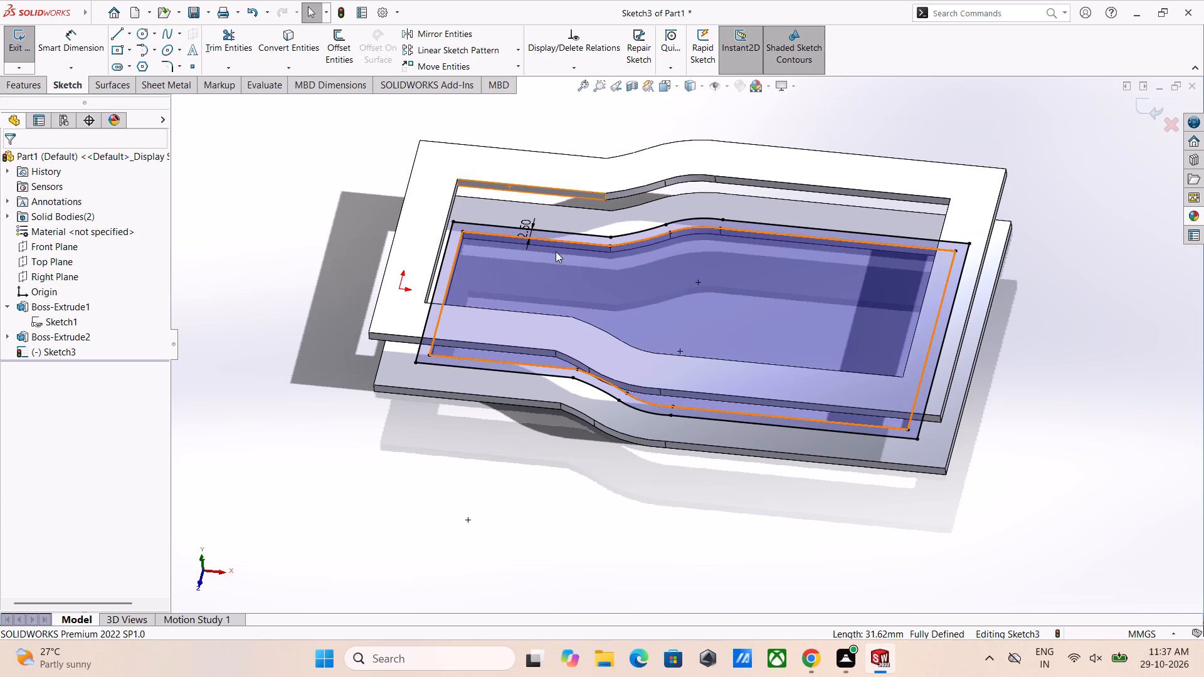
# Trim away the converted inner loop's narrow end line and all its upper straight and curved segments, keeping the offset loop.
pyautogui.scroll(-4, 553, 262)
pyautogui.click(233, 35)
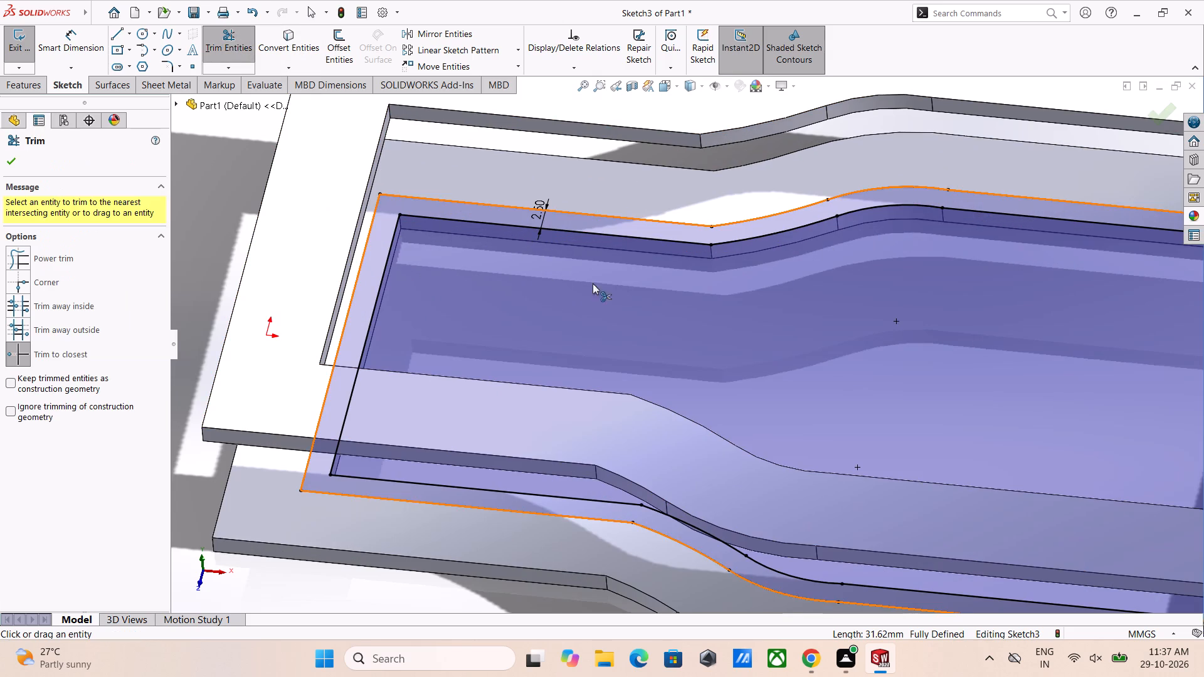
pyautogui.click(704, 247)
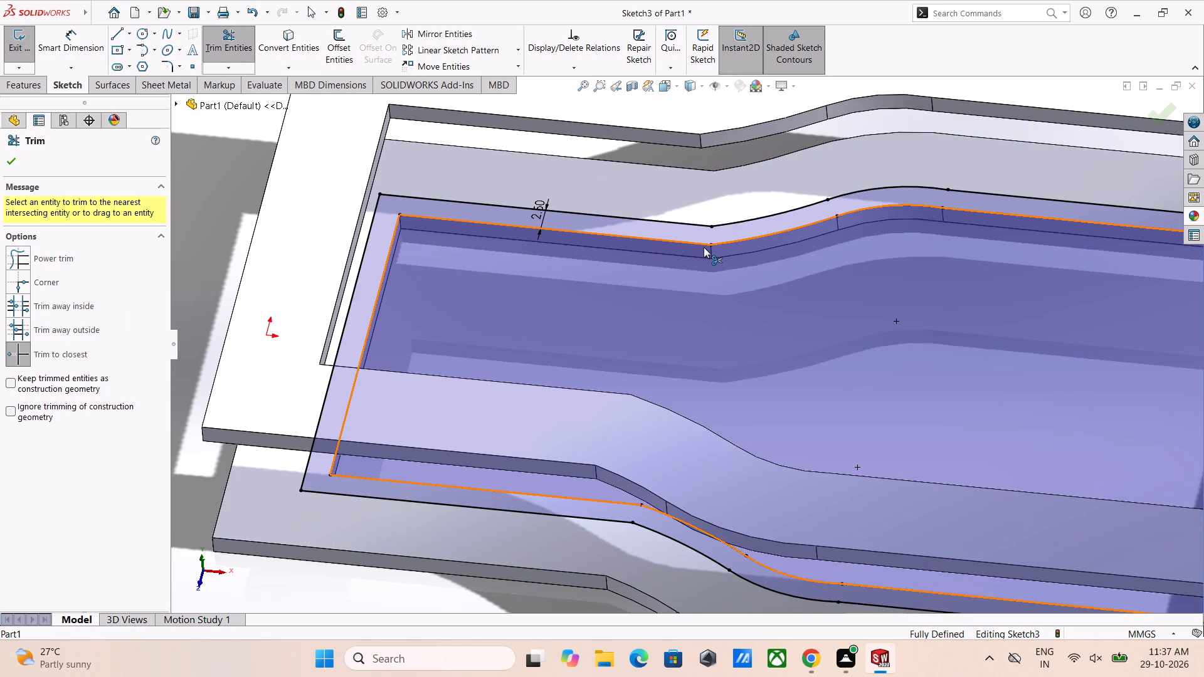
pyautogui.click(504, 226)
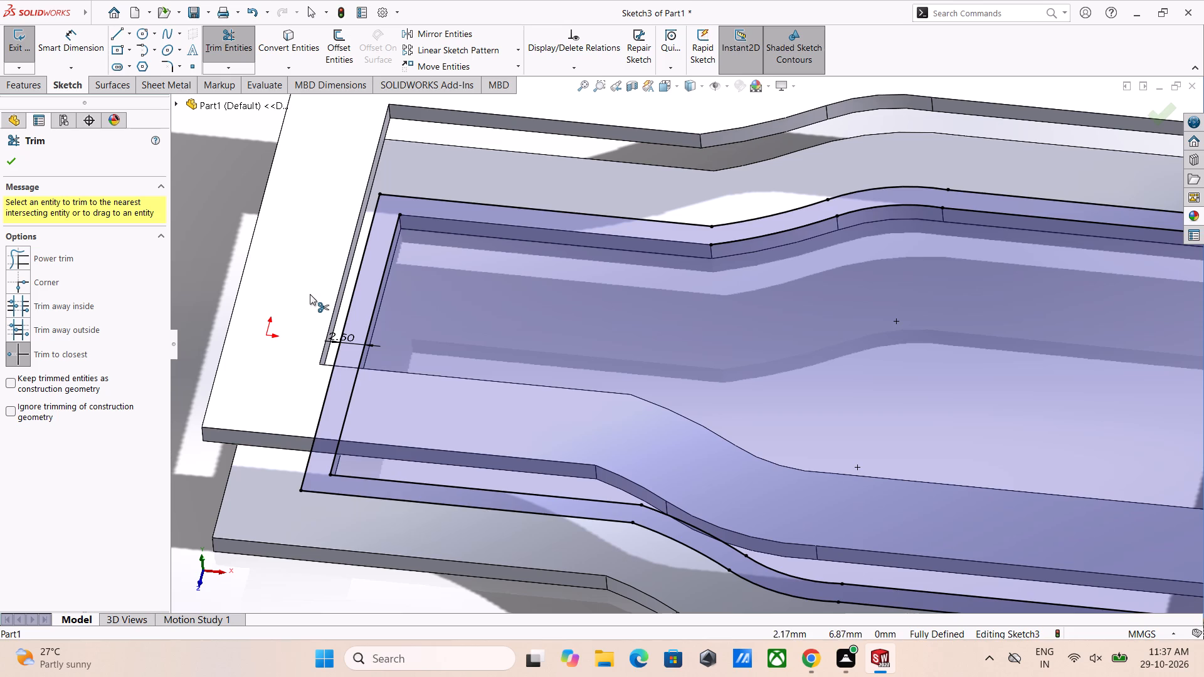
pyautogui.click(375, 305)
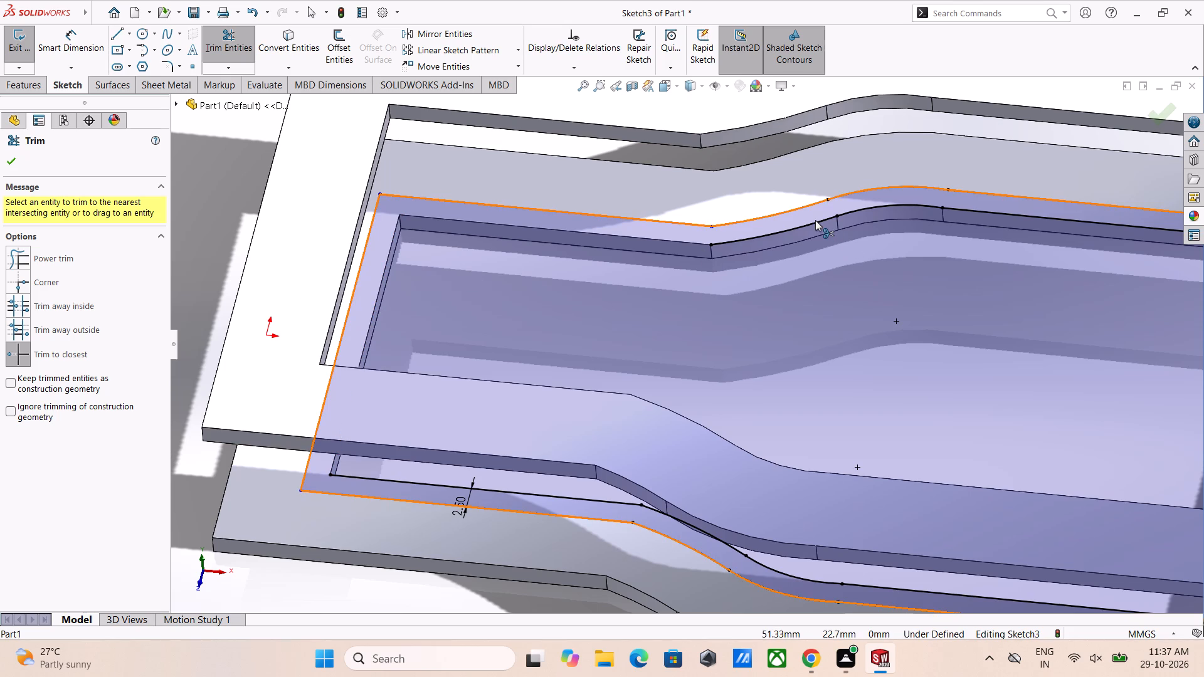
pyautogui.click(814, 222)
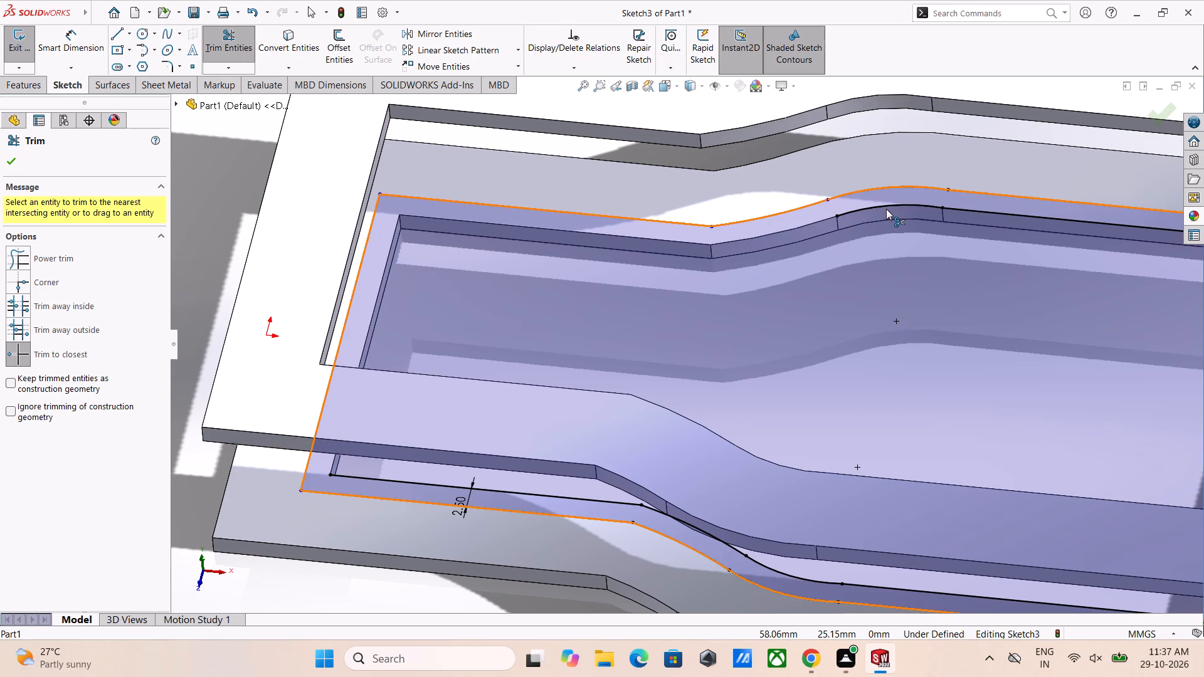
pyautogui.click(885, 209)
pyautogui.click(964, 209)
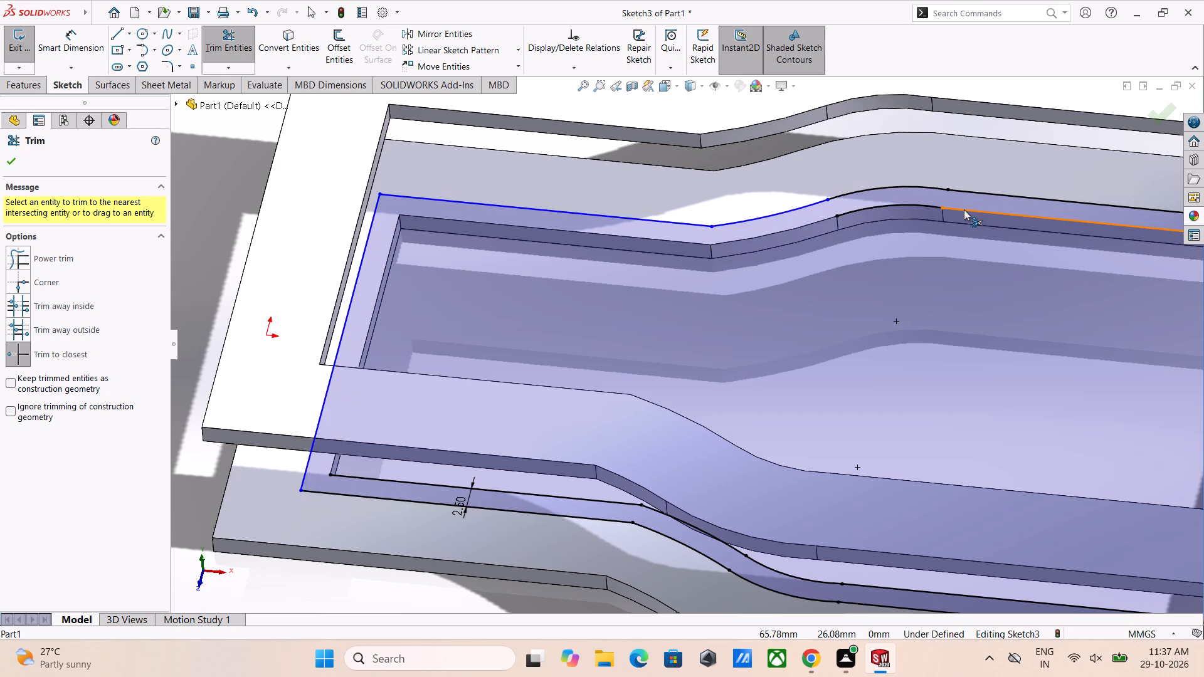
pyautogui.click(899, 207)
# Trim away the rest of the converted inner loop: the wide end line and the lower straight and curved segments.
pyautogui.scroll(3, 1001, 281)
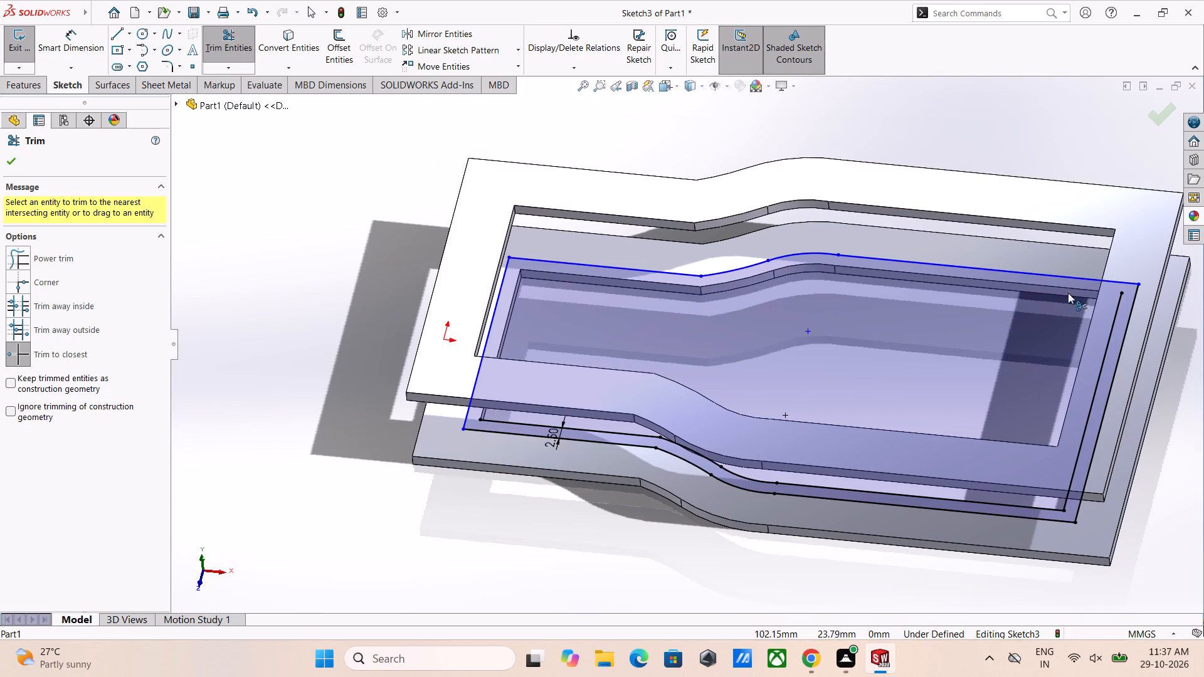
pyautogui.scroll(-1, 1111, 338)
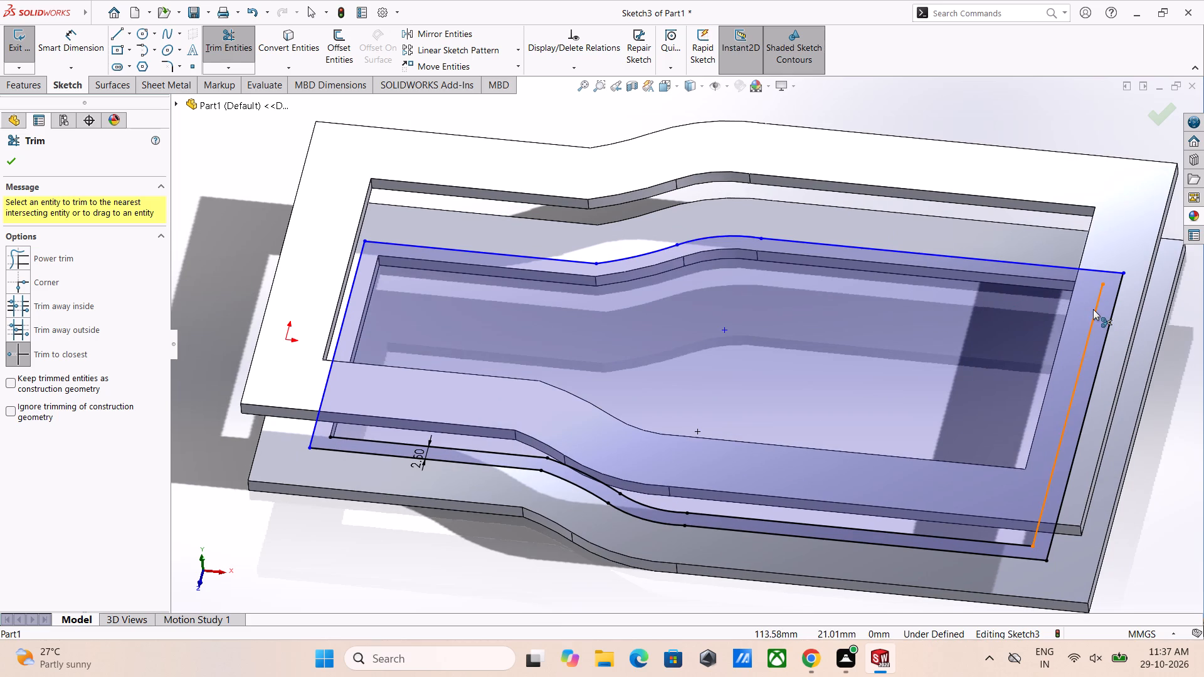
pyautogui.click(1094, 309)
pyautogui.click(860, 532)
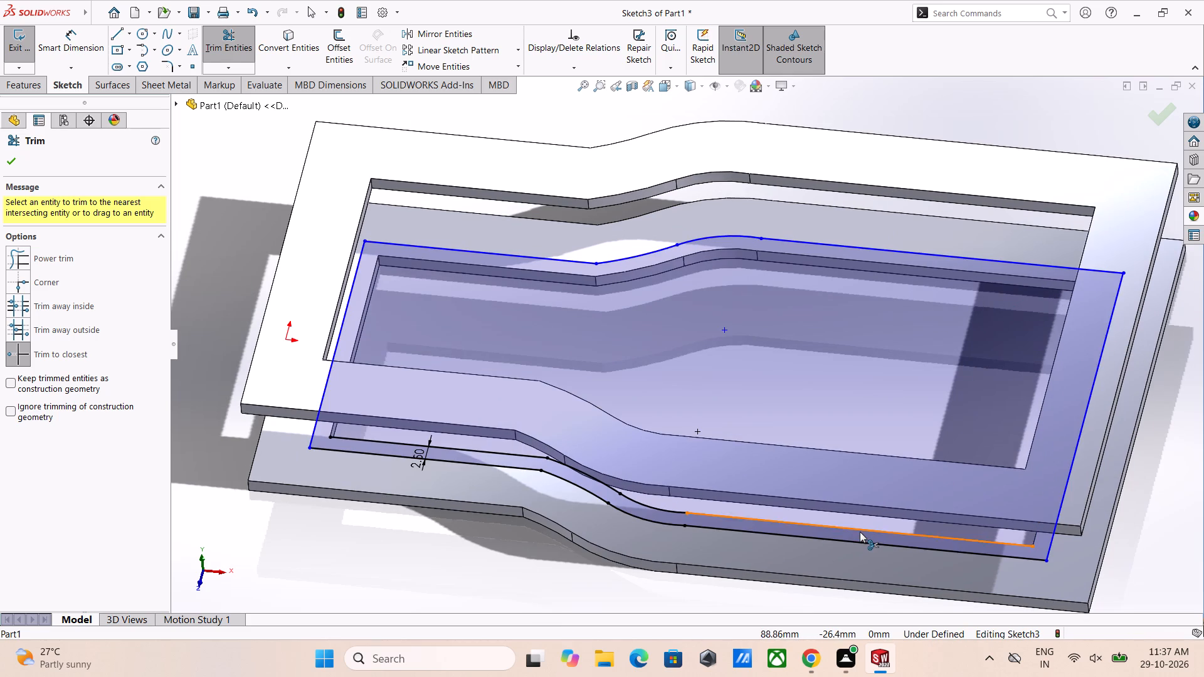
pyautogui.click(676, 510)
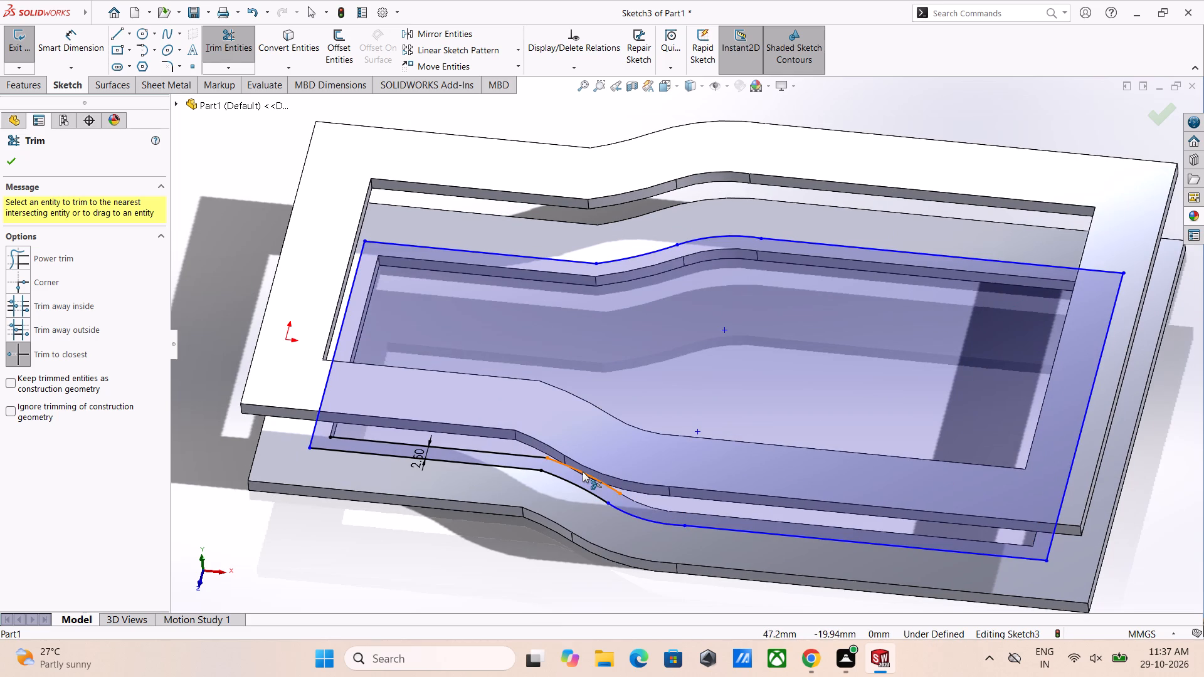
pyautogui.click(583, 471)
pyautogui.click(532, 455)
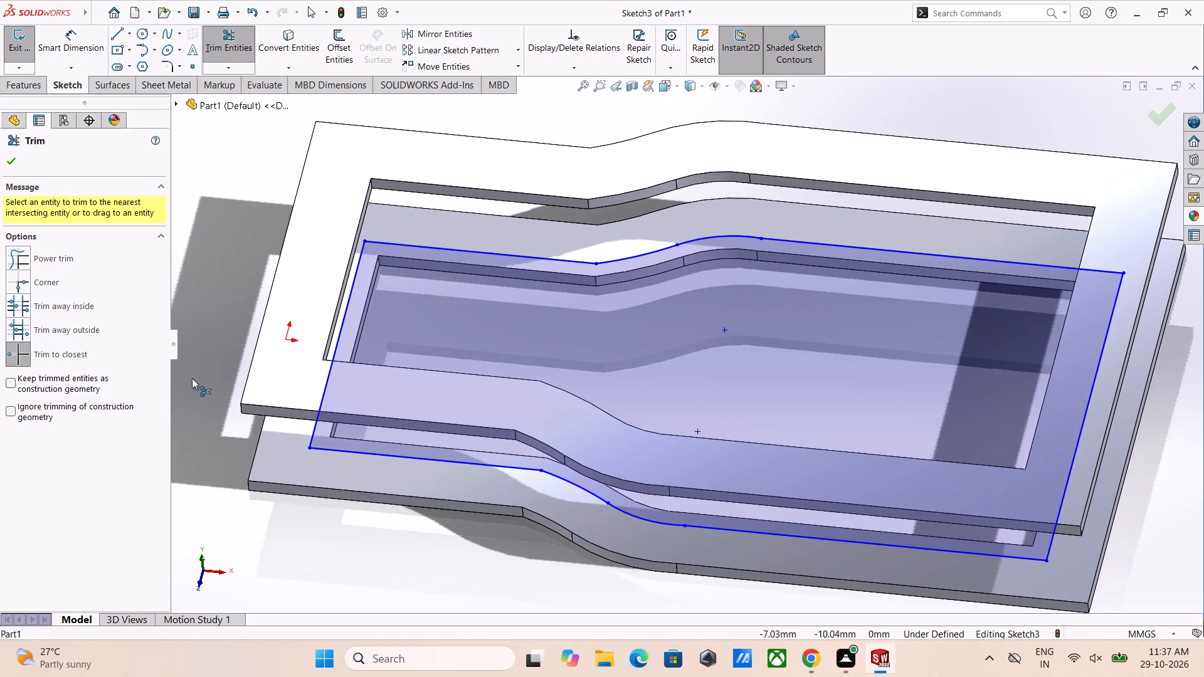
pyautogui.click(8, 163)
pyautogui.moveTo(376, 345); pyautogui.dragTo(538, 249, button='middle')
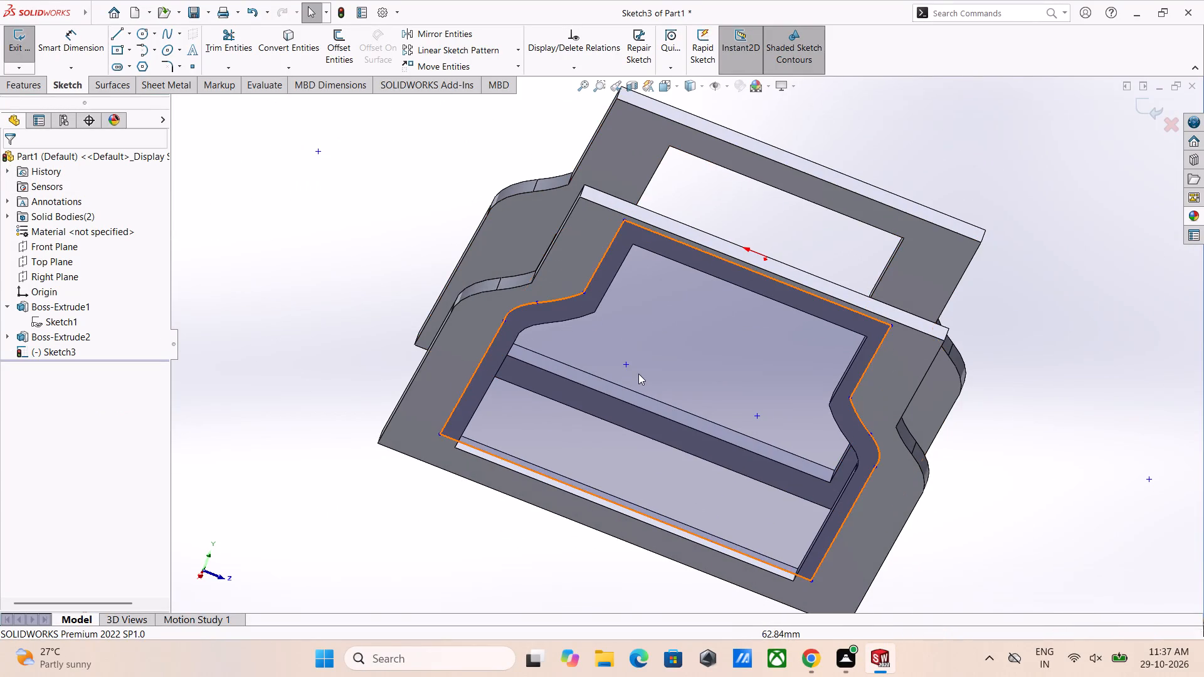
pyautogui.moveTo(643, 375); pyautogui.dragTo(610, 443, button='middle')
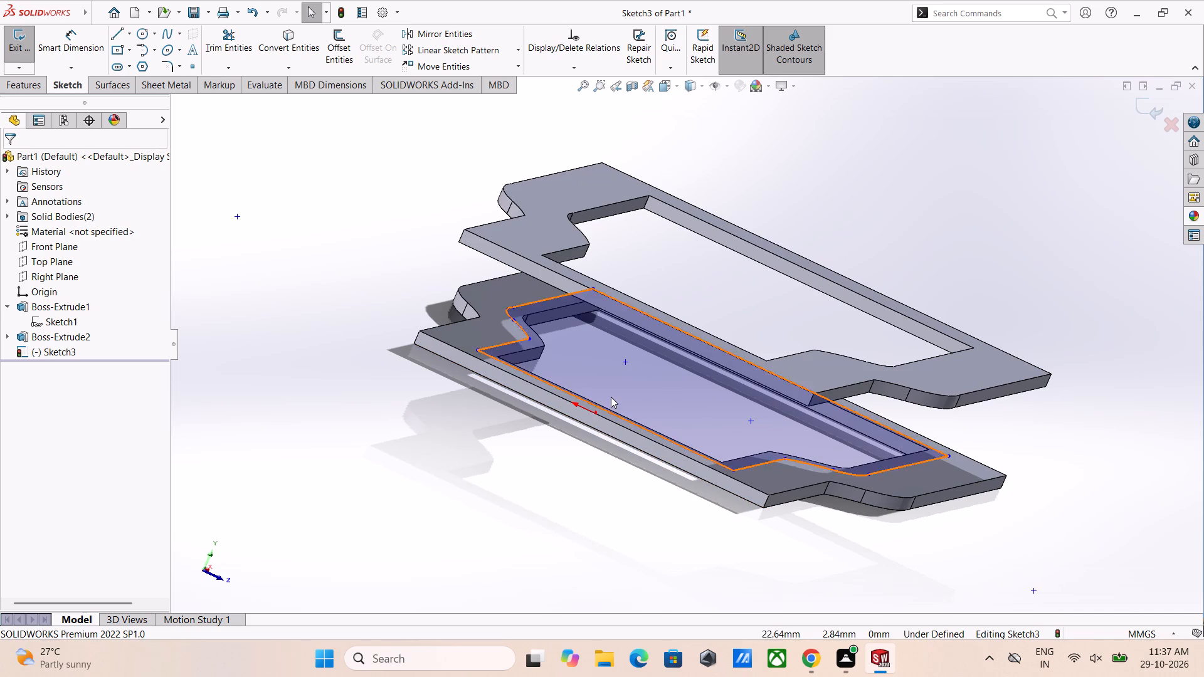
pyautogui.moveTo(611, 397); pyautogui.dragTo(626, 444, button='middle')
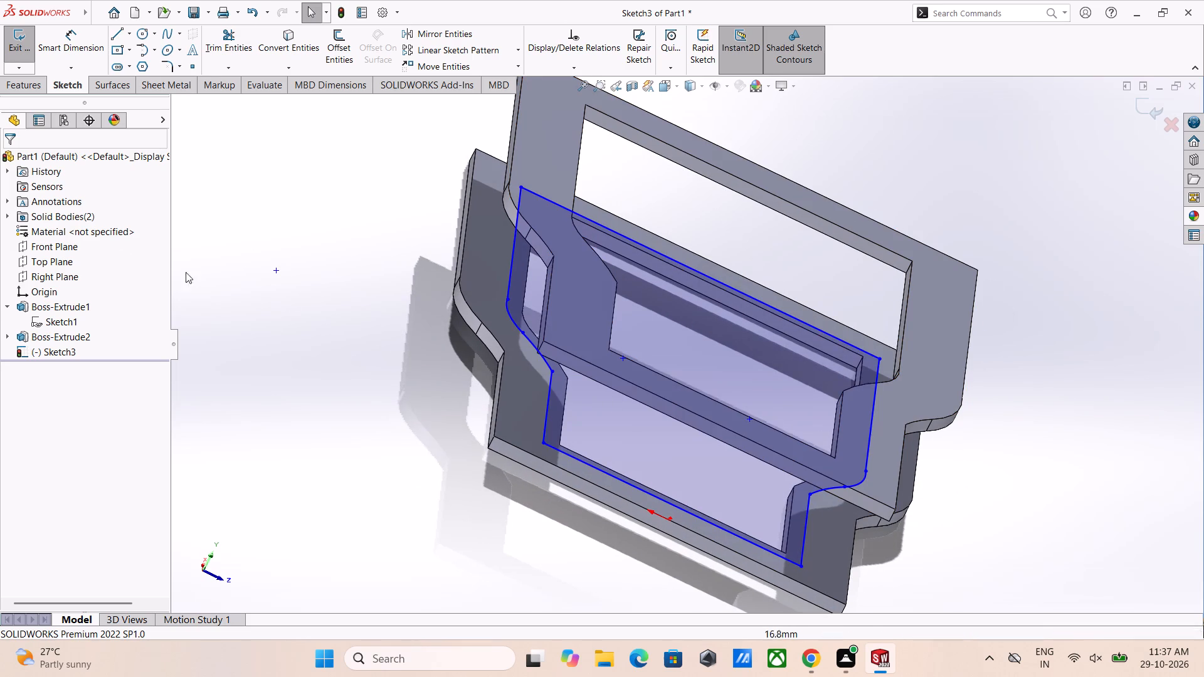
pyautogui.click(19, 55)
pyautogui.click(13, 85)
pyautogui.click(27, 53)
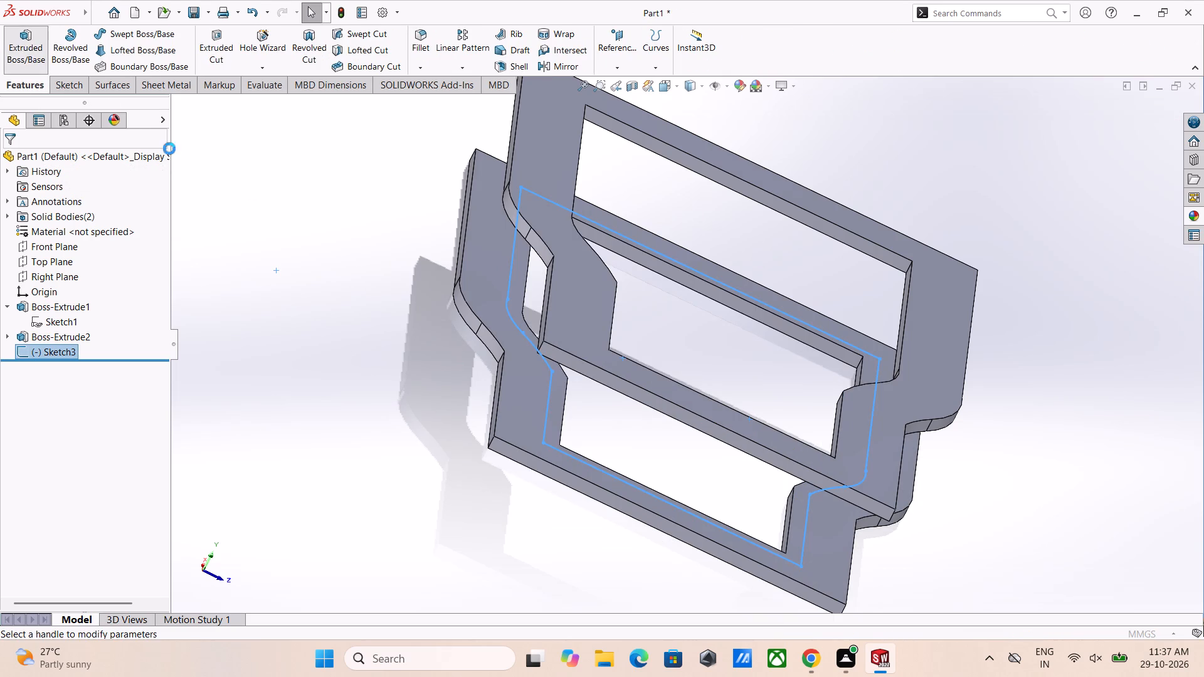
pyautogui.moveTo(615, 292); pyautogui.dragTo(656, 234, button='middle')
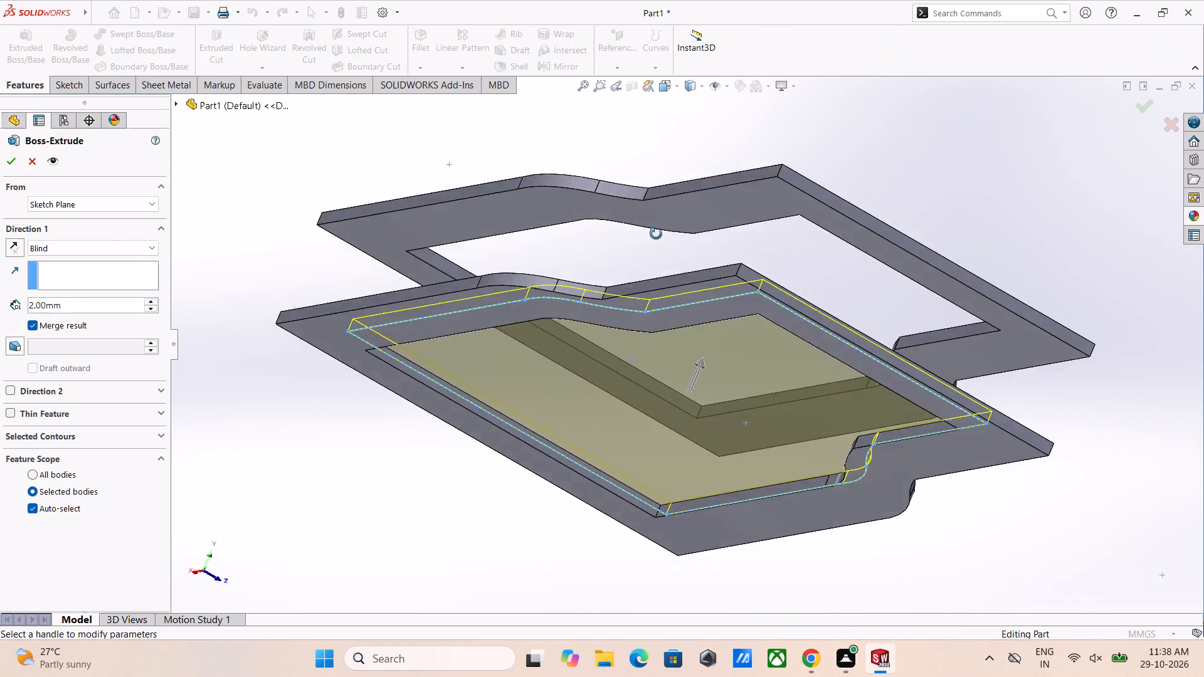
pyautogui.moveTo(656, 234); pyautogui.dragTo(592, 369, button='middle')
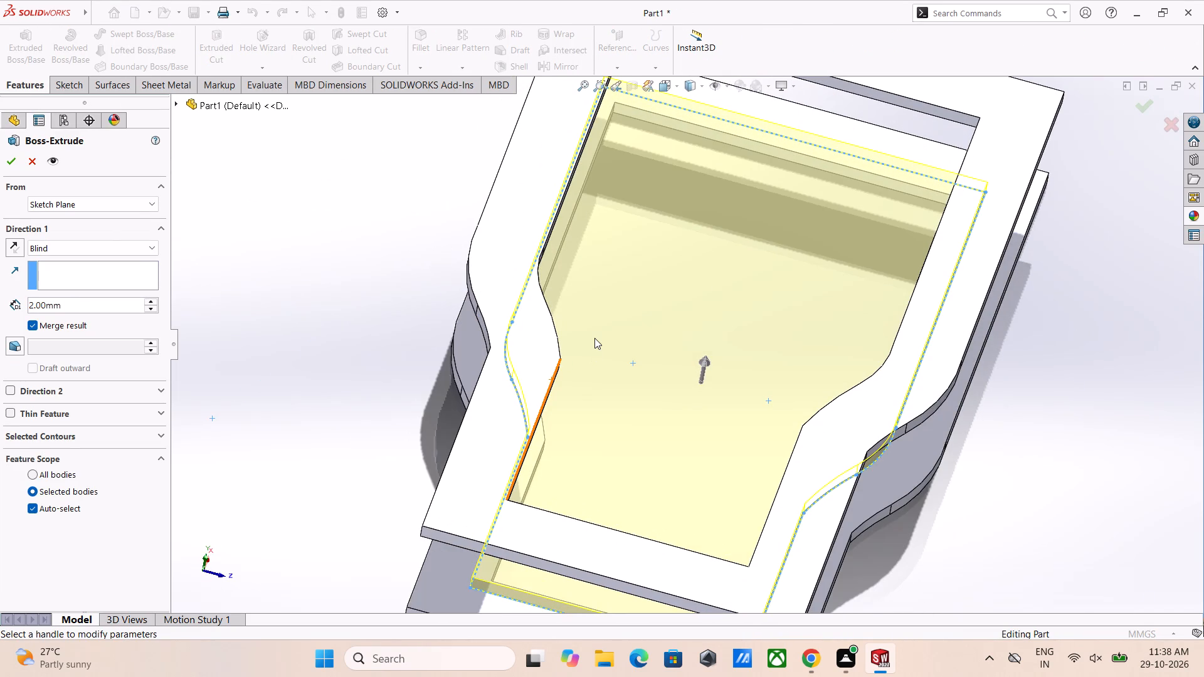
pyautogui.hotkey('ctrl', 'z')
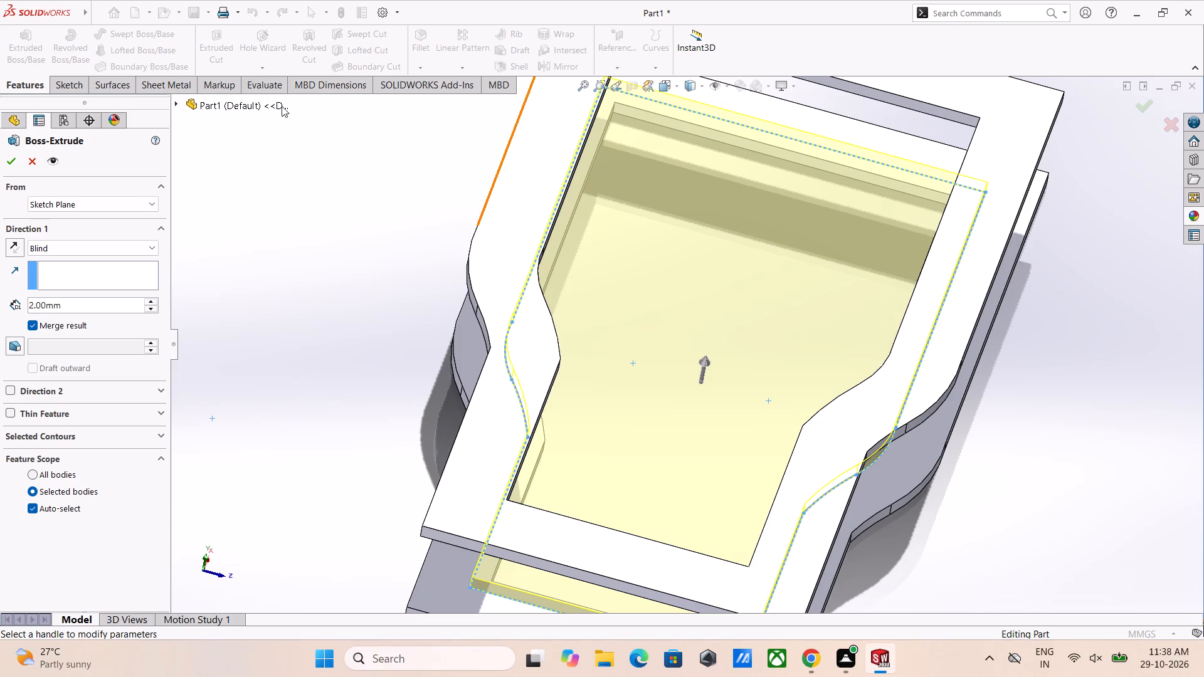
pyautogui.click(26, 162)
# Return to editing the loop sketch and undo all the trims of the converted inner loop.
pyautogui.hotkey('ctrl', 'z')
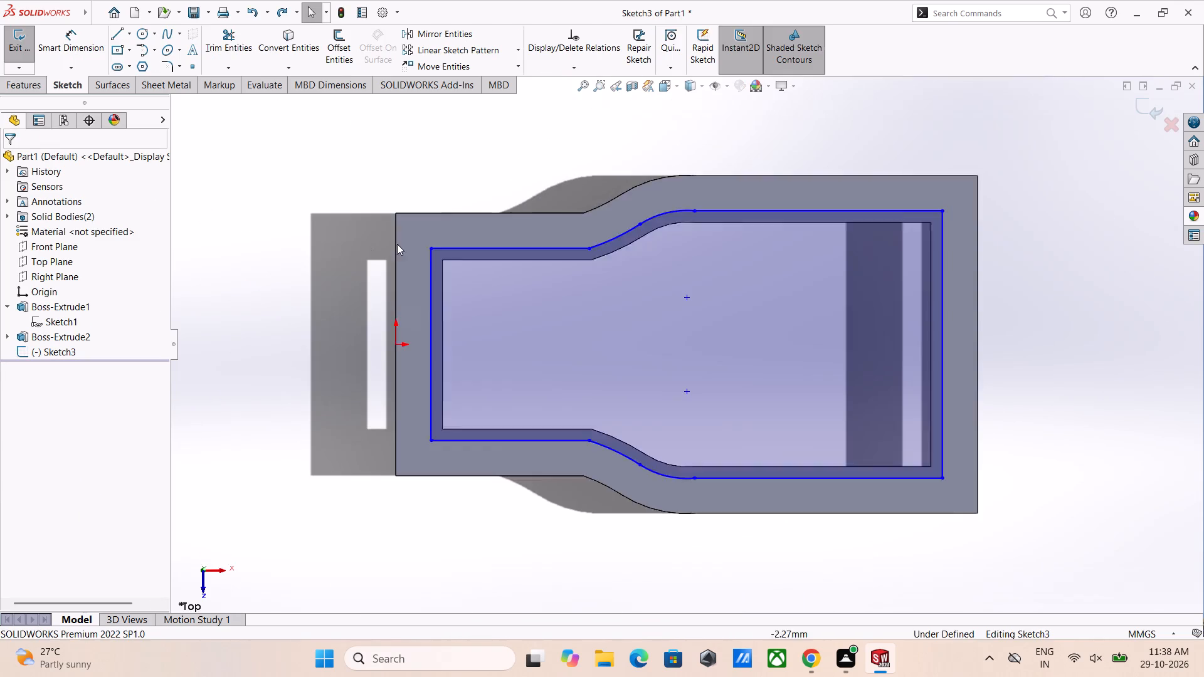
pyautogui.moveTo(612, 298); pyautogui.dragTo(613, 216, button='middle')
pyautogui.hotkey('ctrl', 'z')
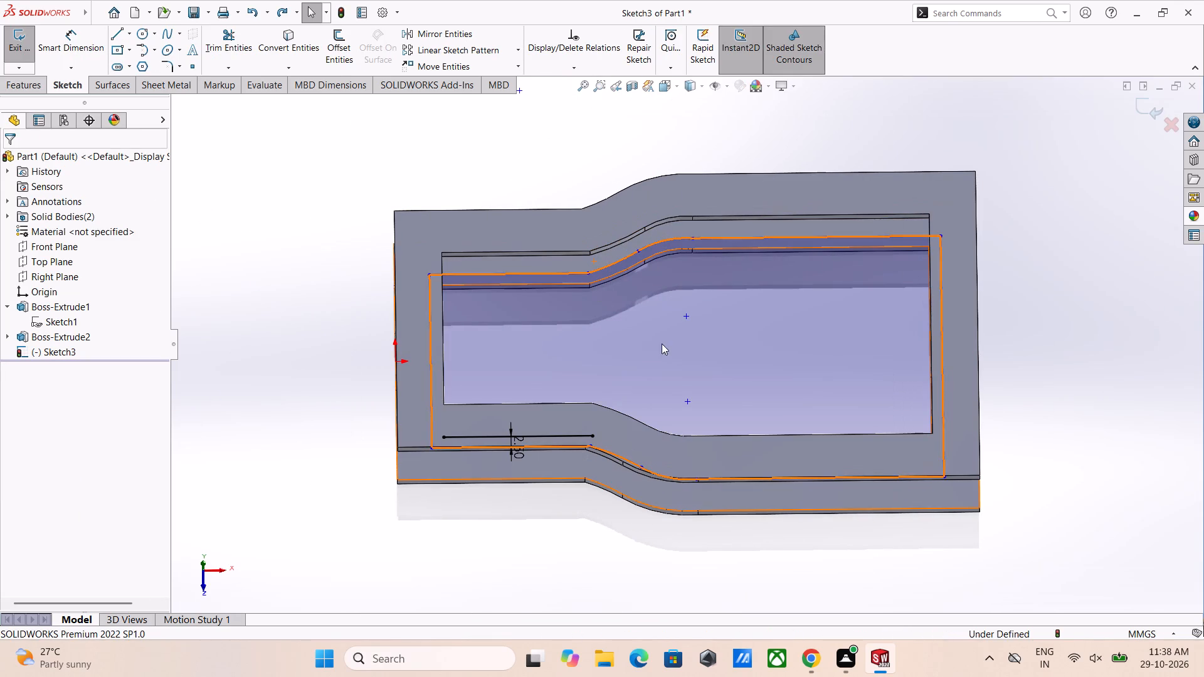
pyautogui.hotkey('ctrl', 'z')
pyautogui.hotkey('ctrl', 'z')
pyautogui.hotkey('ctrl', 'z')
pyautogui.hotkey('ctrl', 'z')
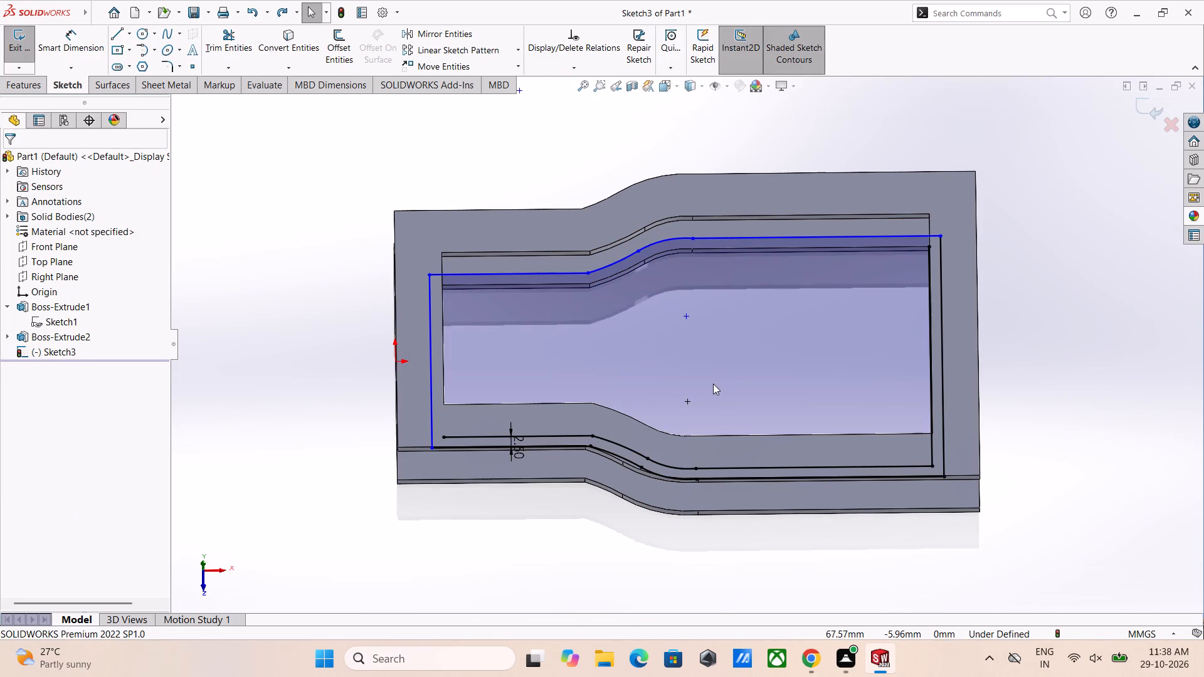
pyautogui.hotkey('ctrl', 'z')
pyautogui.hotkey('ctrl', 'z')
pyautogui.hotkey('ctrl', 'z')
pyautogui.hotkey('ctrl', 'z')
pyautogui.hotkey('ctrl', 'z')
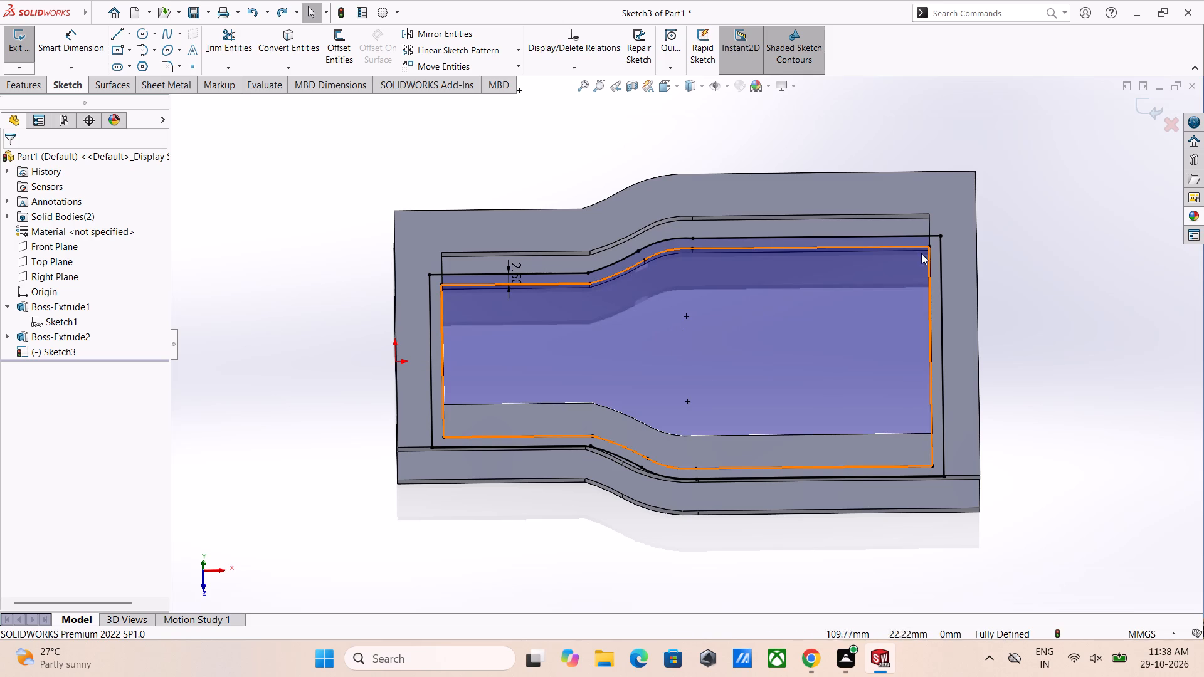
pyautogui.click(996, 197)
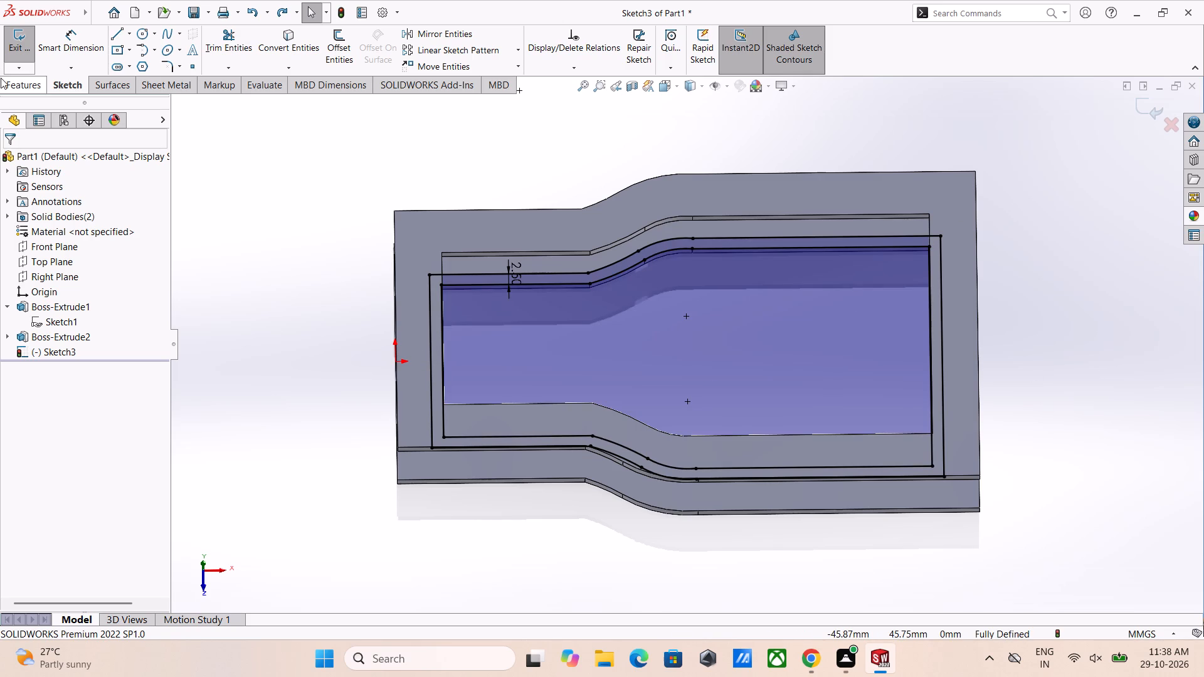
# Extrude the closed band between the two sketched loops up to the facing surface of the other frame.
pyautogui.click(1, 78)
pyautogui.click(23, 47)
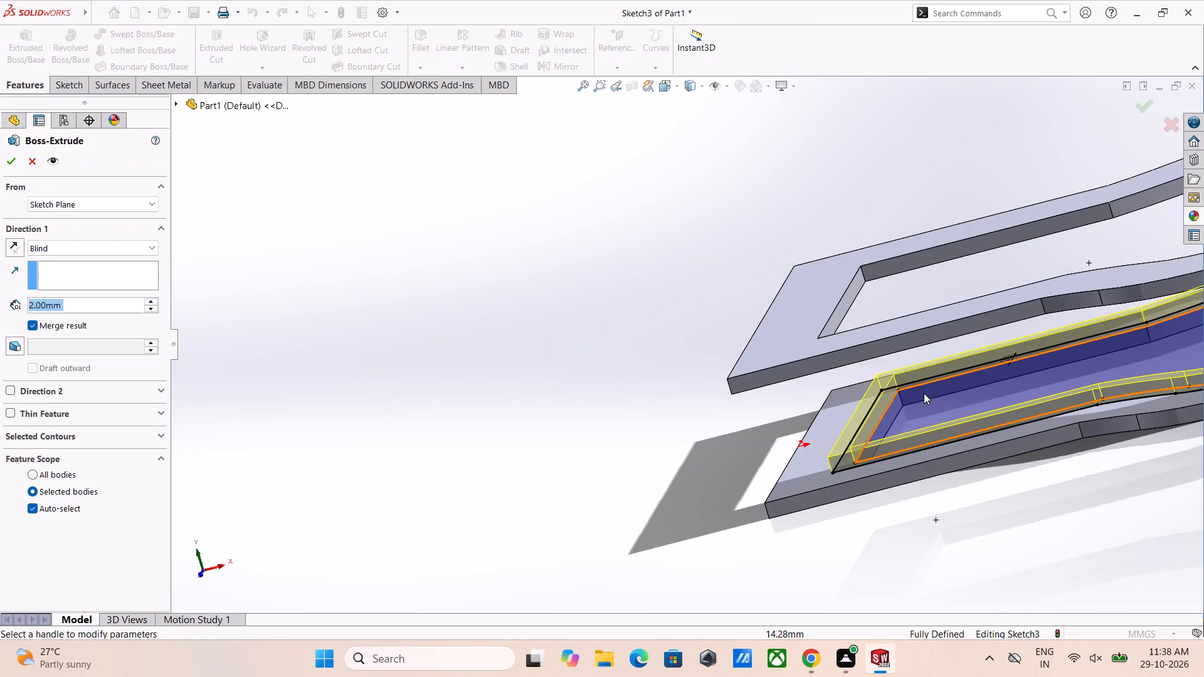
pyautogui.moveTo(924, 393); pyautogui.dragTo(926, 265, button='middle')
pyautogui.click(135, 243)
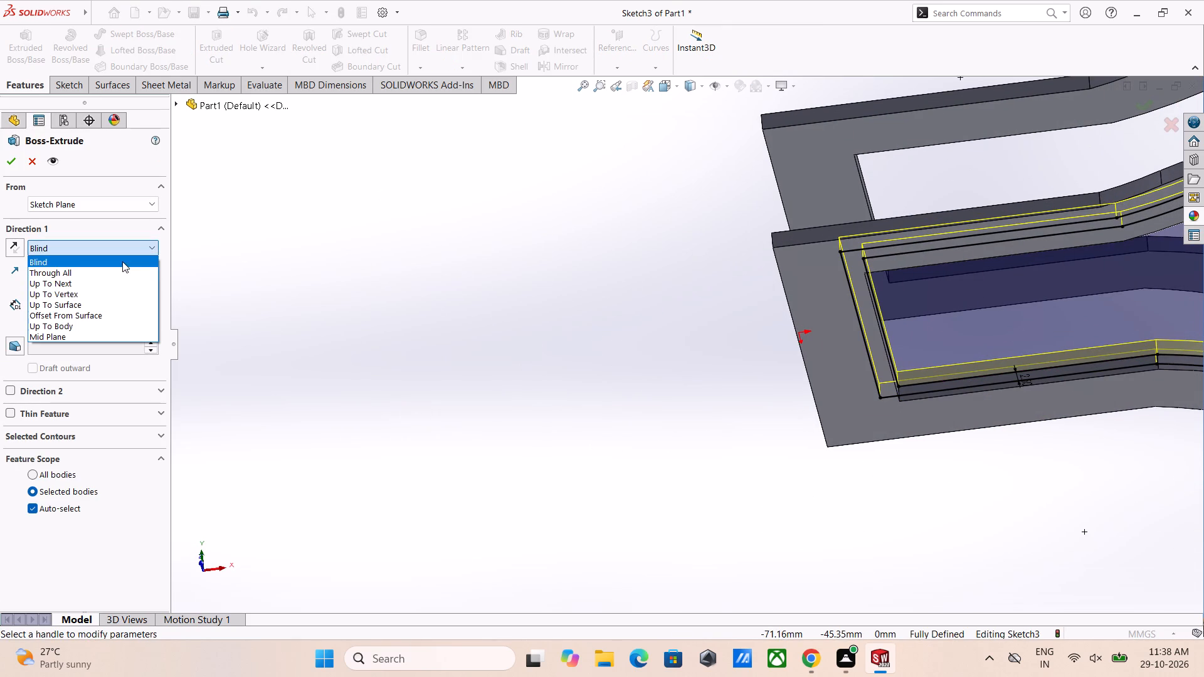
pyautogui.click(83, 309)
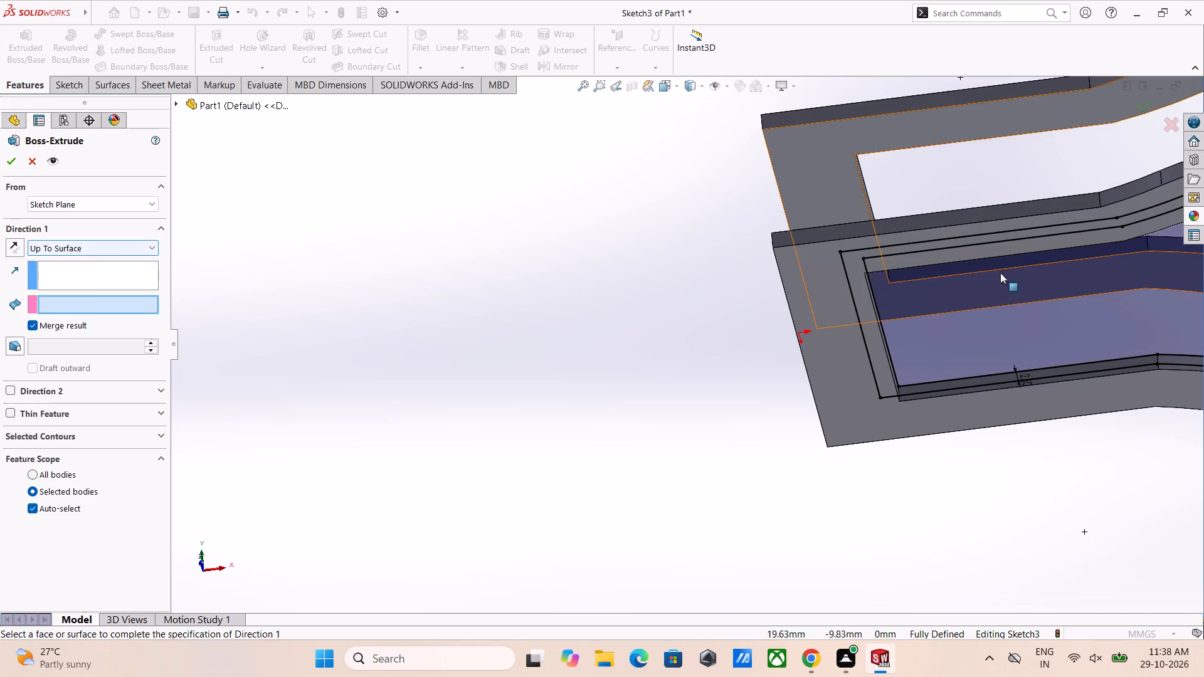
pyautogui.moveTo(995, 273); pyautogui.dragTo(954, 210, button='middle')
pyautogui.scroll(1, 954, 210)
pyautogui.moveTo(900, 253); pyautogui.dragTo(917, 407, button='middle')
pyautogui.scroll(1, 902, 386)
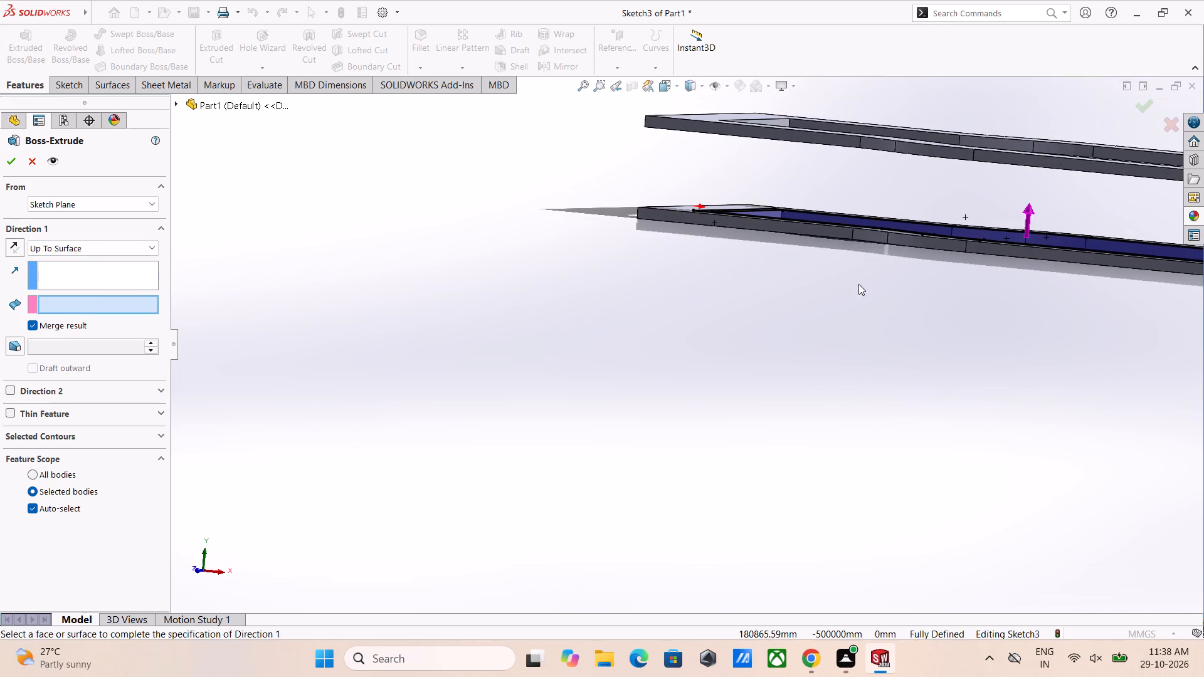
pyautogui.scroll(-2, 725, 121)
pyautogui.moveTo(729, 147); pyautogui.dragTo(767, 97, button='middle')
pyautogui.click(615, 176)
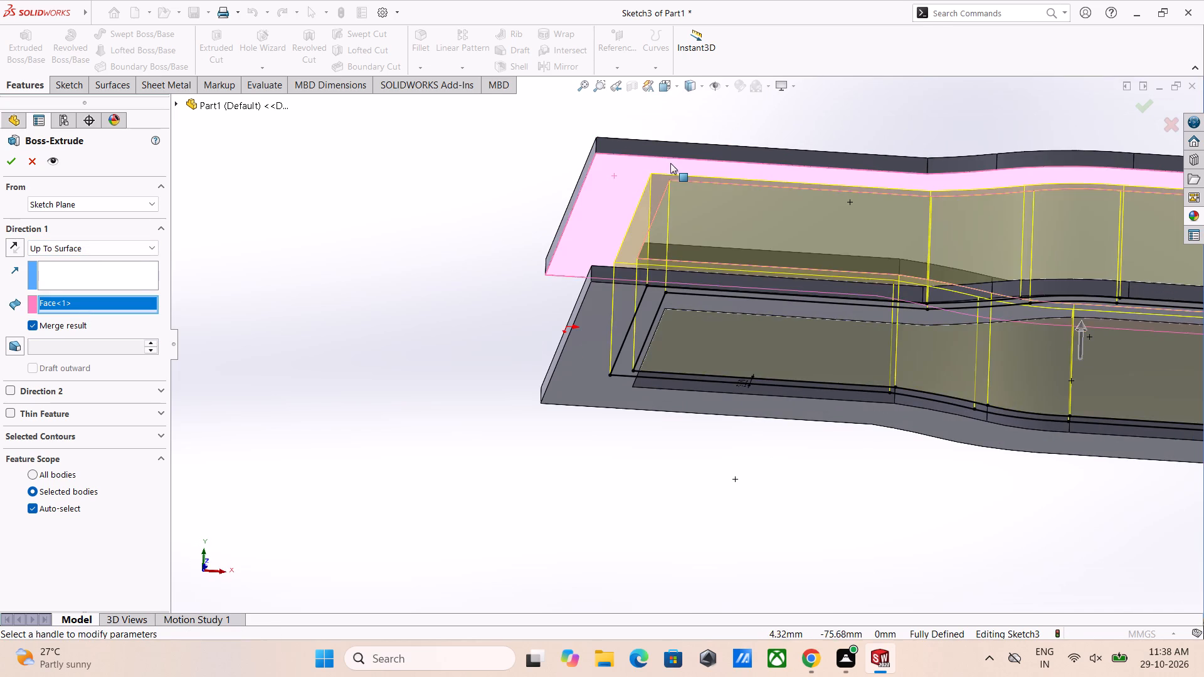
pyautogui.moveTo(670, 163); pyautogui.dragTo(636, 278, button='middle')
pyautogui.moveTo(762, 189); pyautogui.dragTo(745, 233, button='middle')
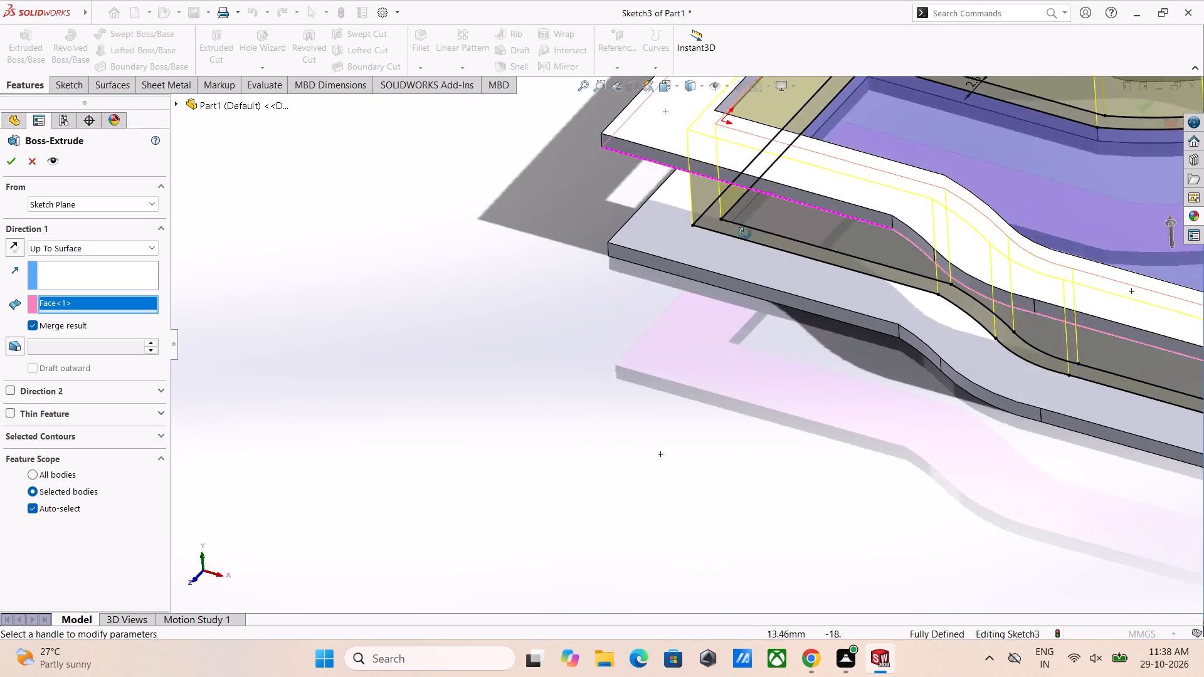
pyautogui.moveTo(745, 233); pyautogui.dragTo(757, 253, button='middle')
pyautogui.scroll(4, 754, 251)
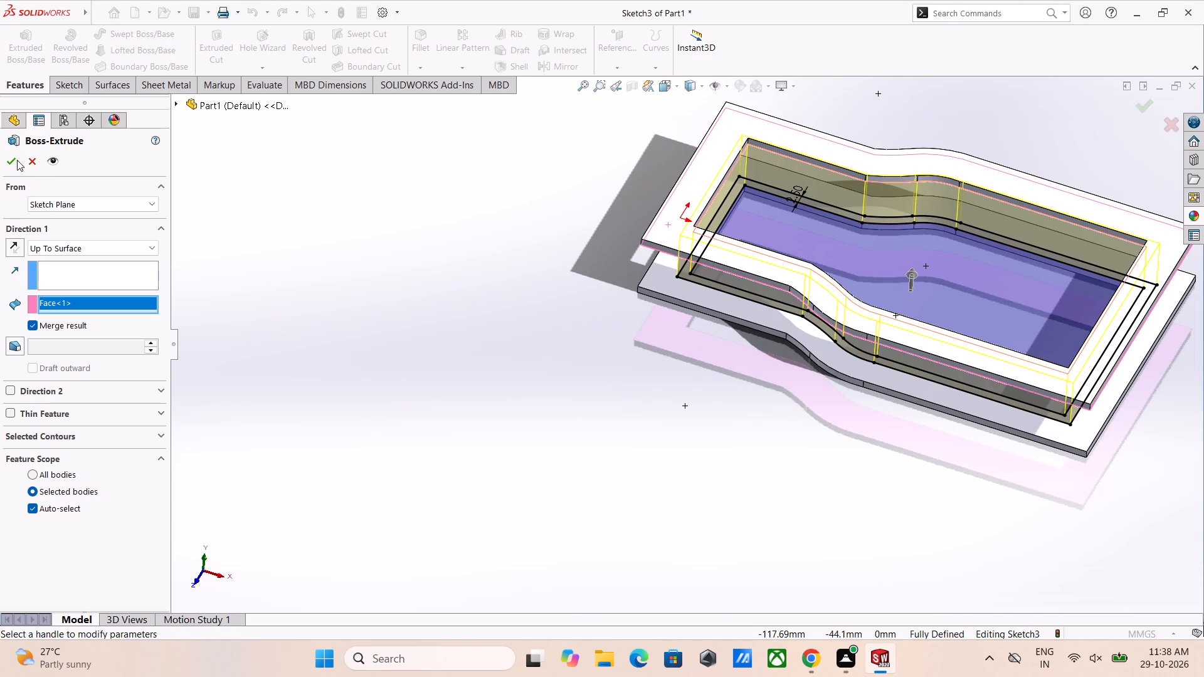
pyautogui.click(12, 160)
# Examine the extruded wall between the two frames from several angles, including the inner opening and outer sides.
pyautogui.click(589, 336)
pyautogui.moveTo(640, 324); pyautogui.dragTo(662, 259, button='middle')
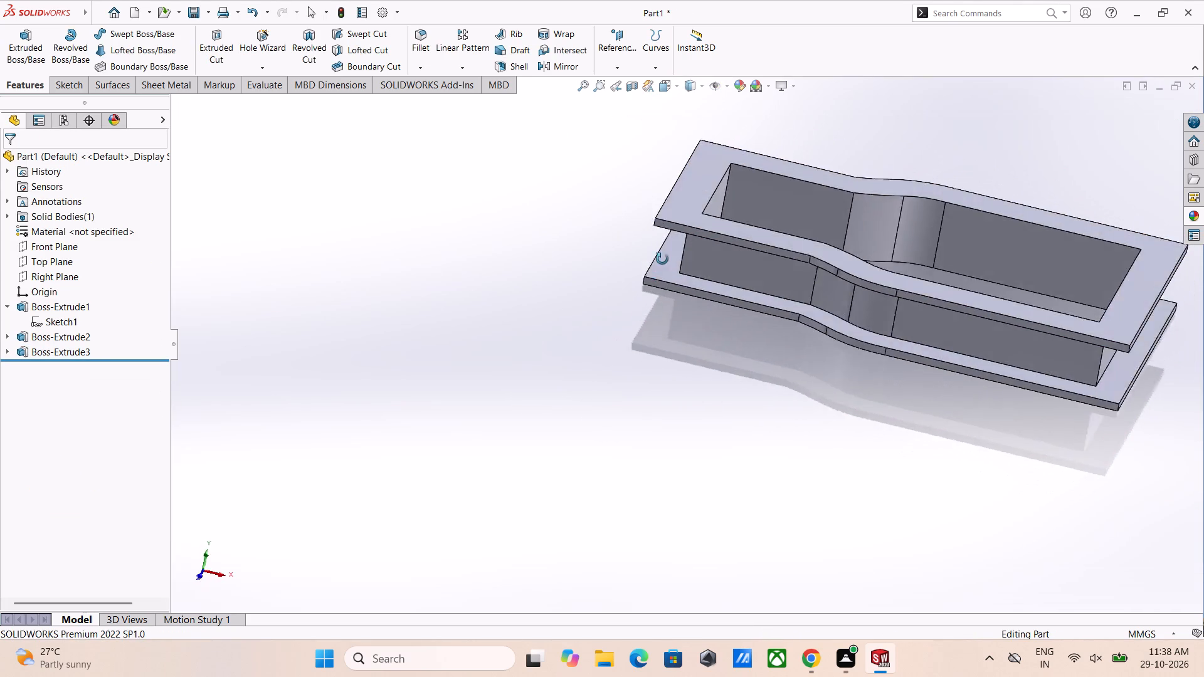
pyautogui.moveTo(662, 259); pyautogui.dragTo(818, 341, button='middle')
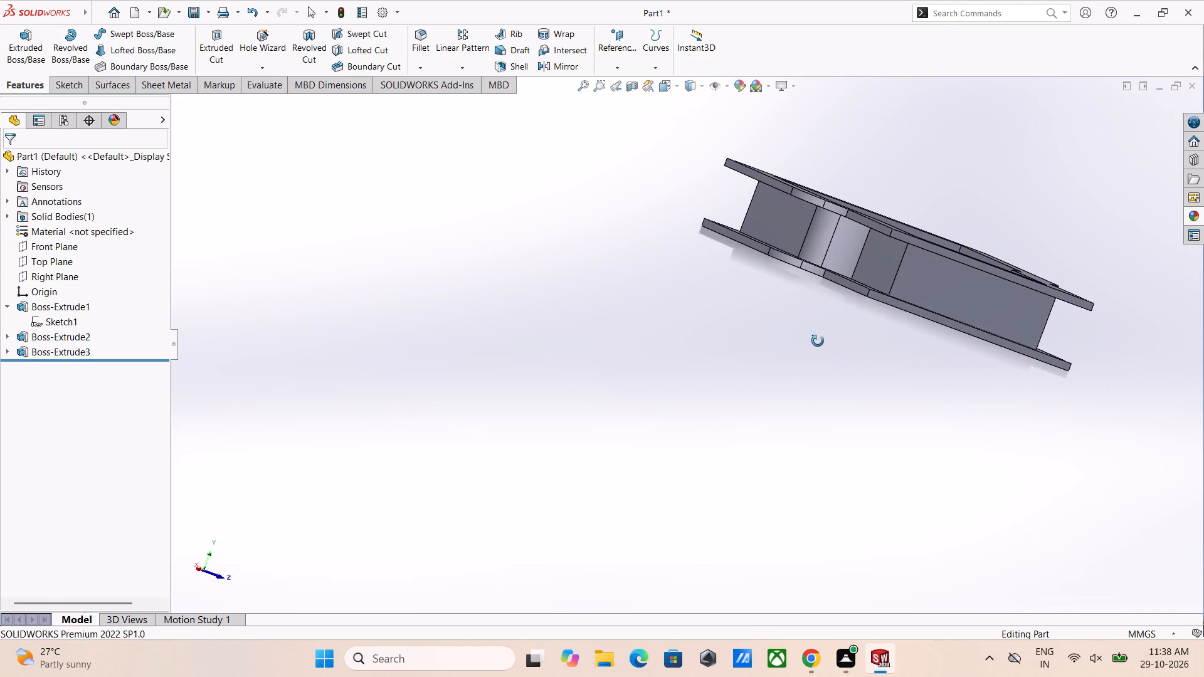
pyautogui.moveTo(818, 341); pyautogui.dragTo(687, 451, button='middle')
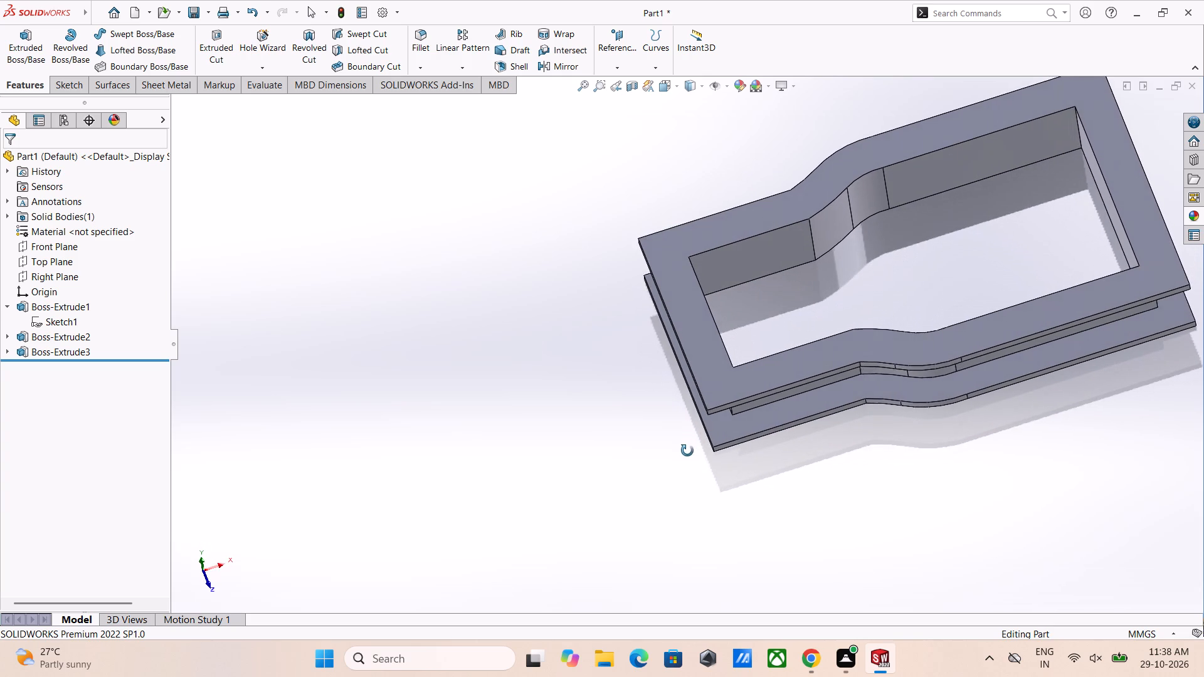
pyautogui.moveTo(687, 451); pyautogui.dragTo(682, 439, button='middle')
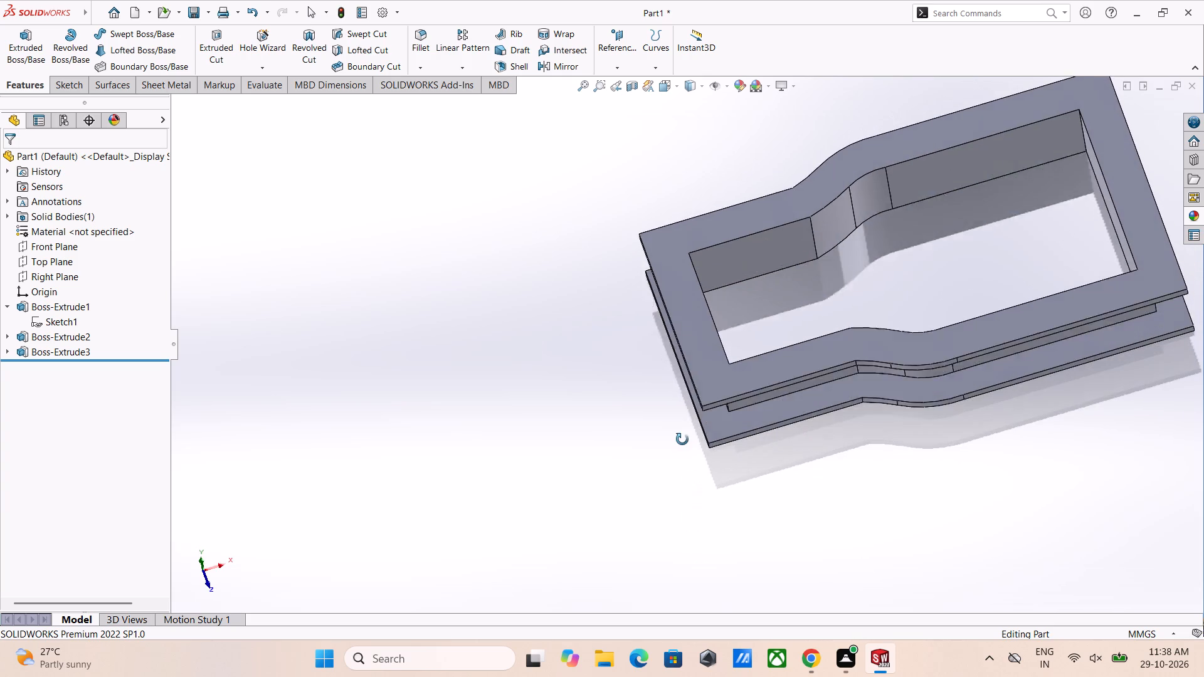
pyautogui.moveTo(682, 439); pyautogui.dragTo(682, 434, button='middle')
pyautogui.middleClick(682, 434)
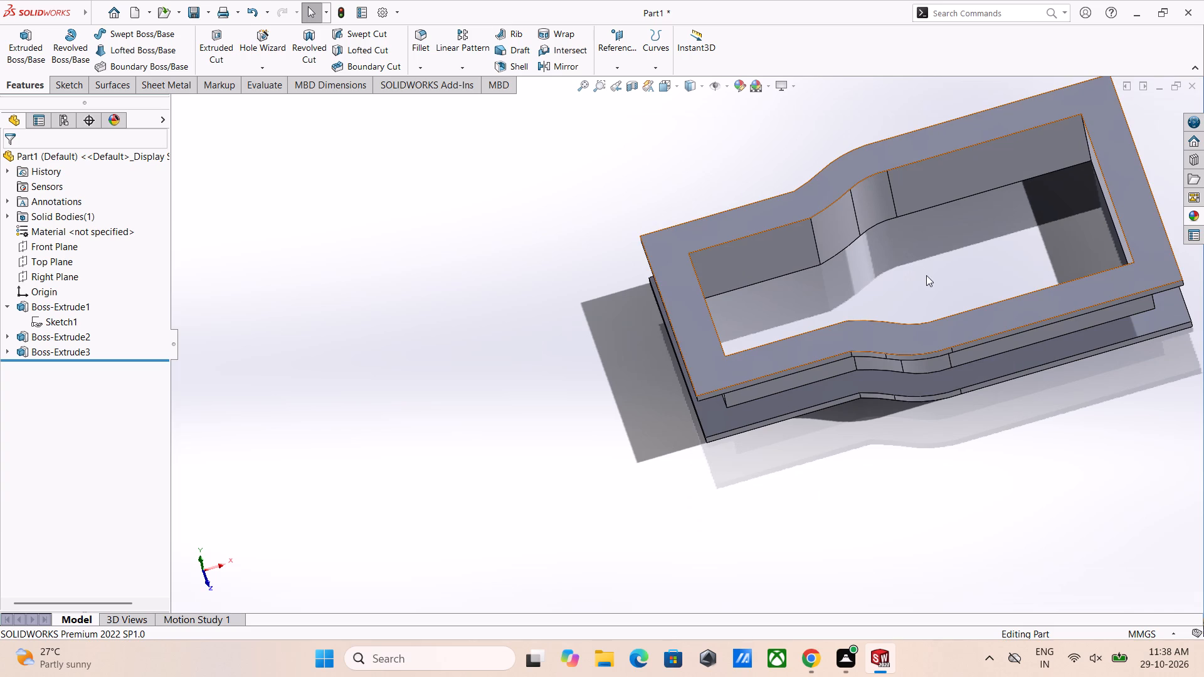
pyautogui.moveTo(919, 342); pyautogui.dragTo(879, 248, button='middle')
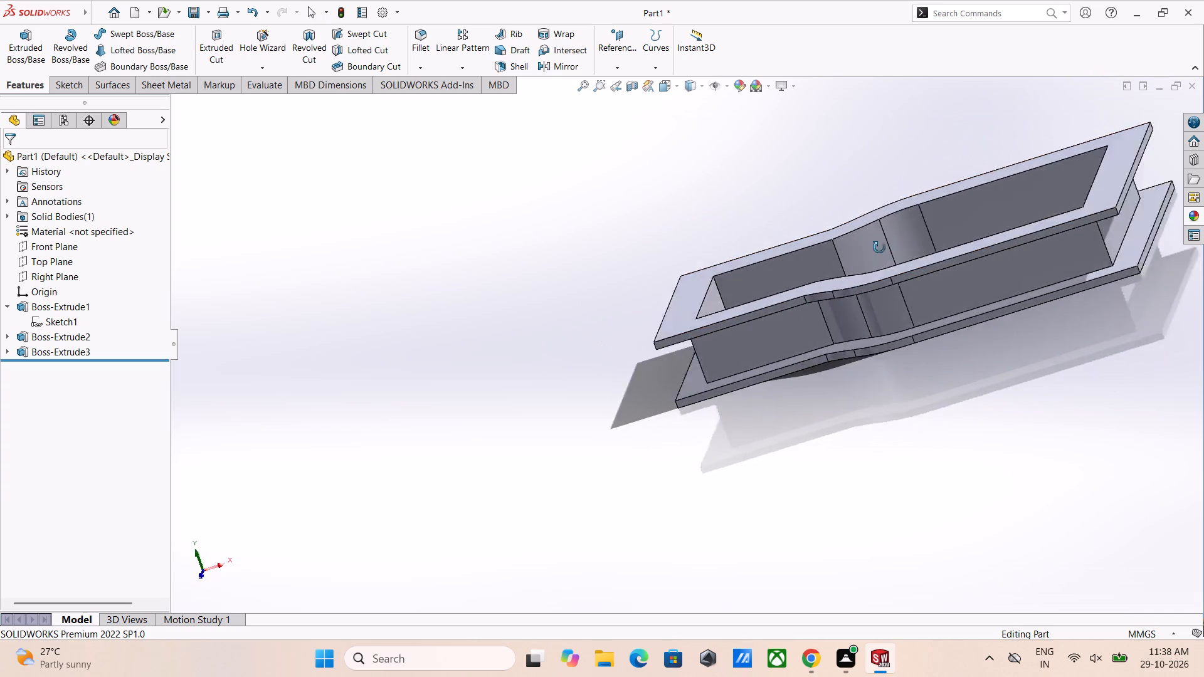
pyautogui.moveTo(879, 248); pyautogui.dragTo(782, 554, button='middle')
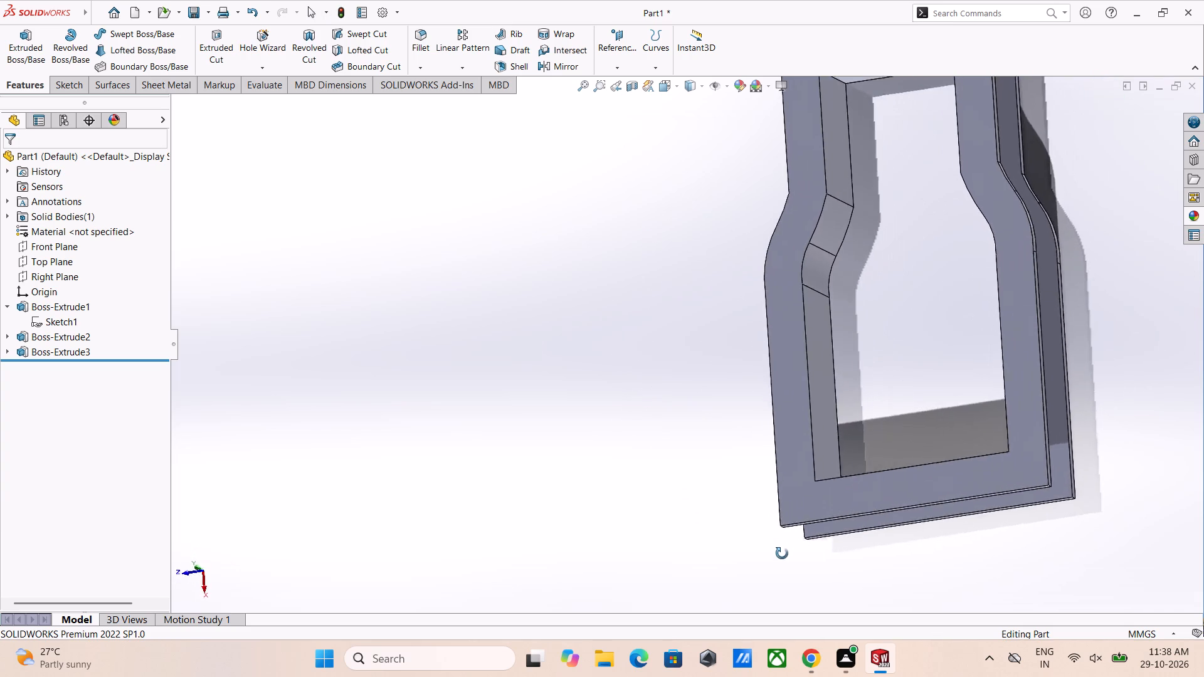
pyautogui.moveTo(782, 554); pyautogui.dragTo(721, 532, button='middle')
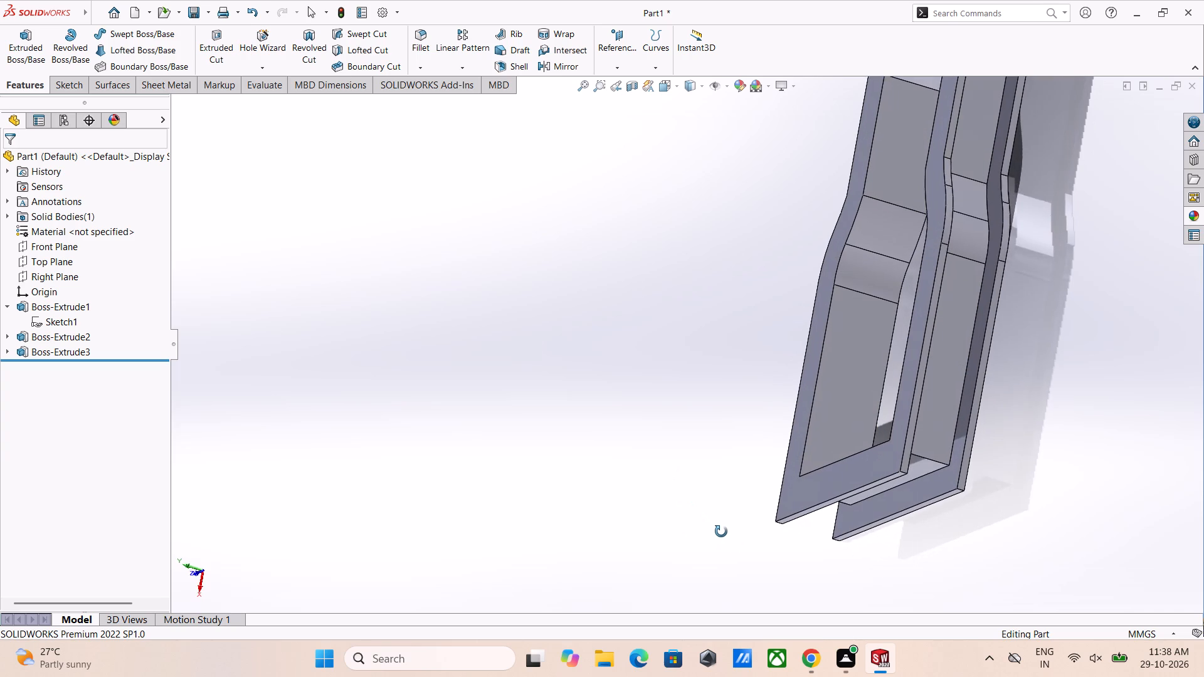
pyautogui.moveTo(721, 532); pyautogui.dragTo(722, 533, button='middle')
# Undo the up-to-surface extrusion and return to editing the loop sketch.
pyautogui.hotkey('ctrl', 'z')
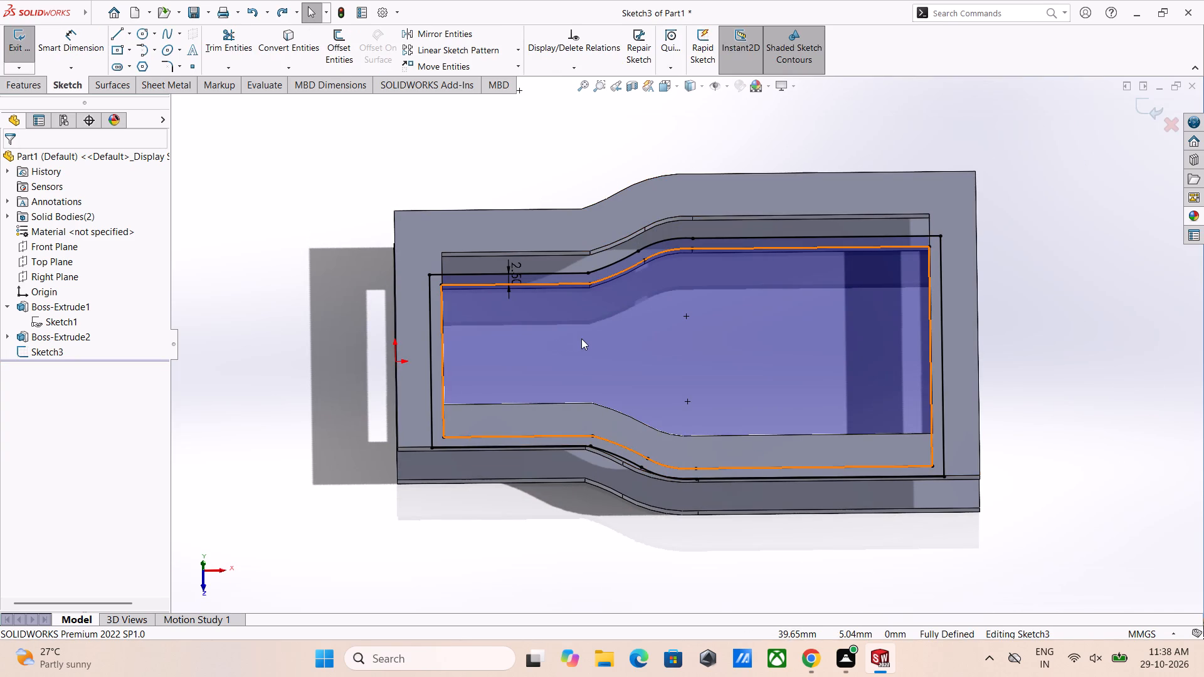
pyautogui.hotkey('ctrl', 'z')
# Trim away the converted inner loop's upper straight line at the narrow end and its narrow end line.
pyautogui.moveTo(600, 397); pyautogui.dragTo(583, 322, button='middle')
pyautogui.scroll(-4, 579, 330)
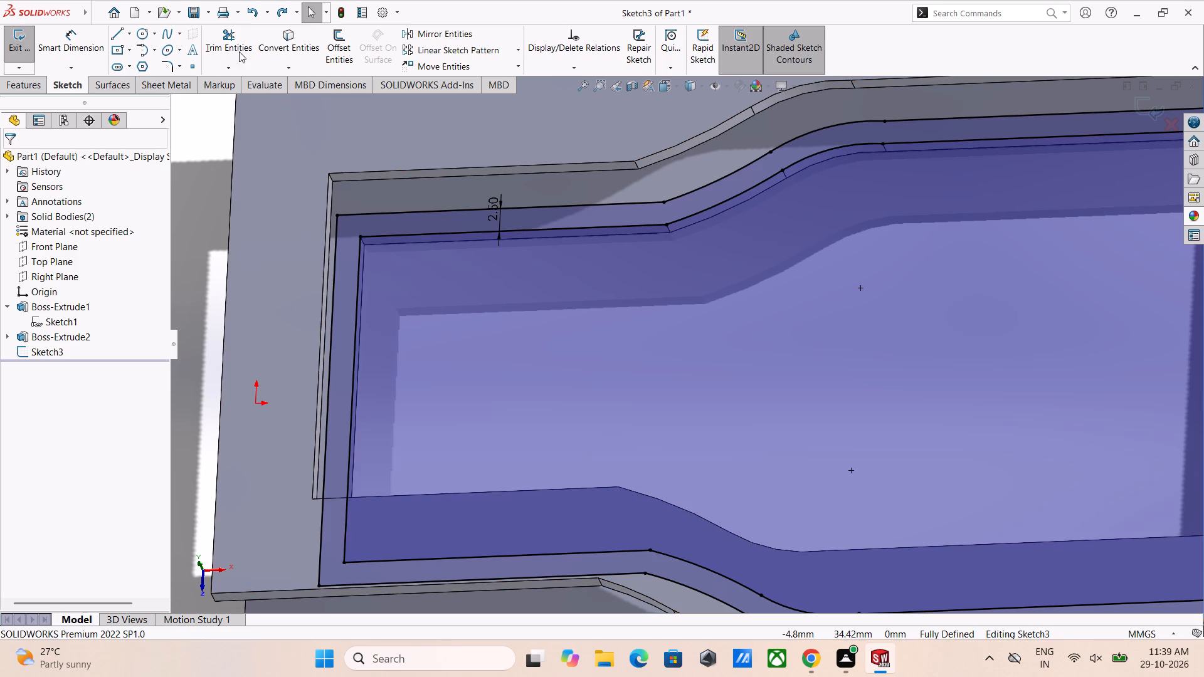
pyautogui.click(243, 41)
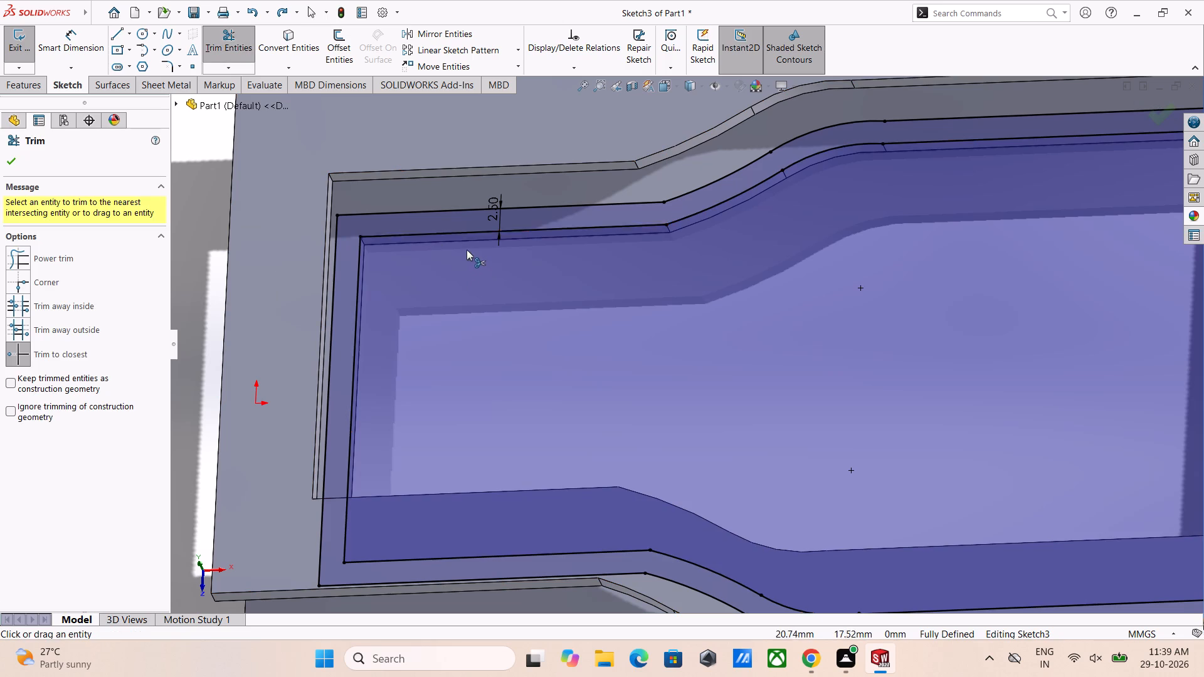
pyautogui.click(470, 263)
pyautogui.moveTo(440, 218); pyautogui.dragTo(361, 298)
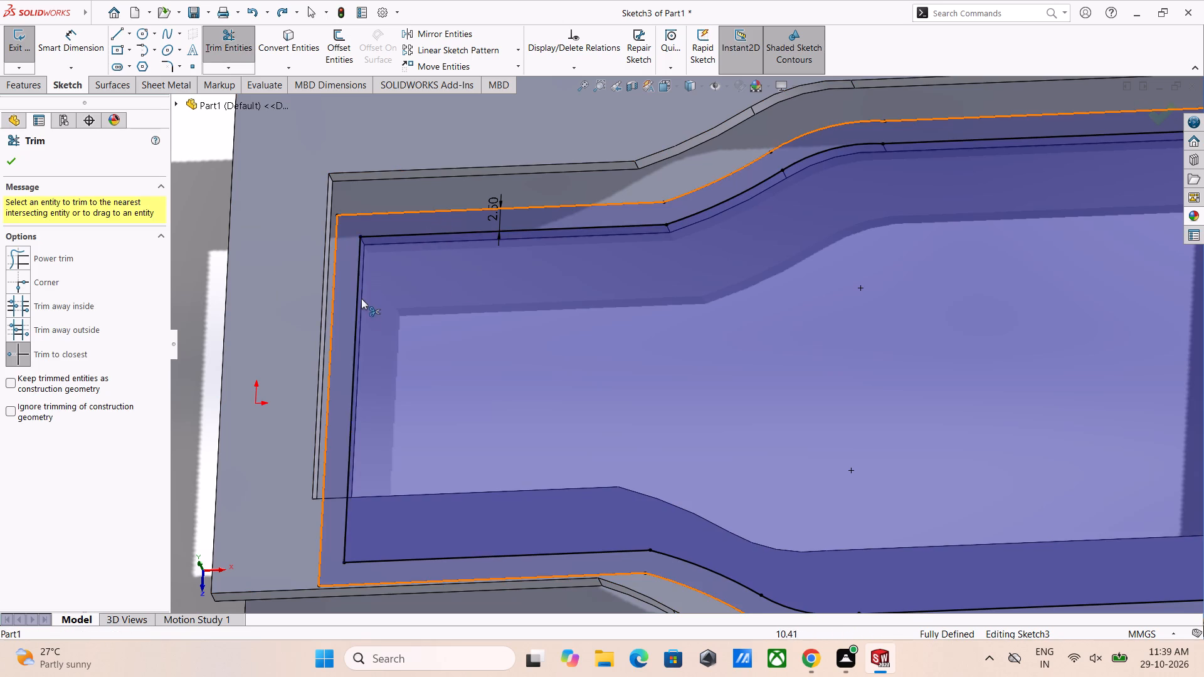
pyautogui.moveTo(361, 298); pyautogui.dragTo(360, 312)
pyautogui.click(406, 235)
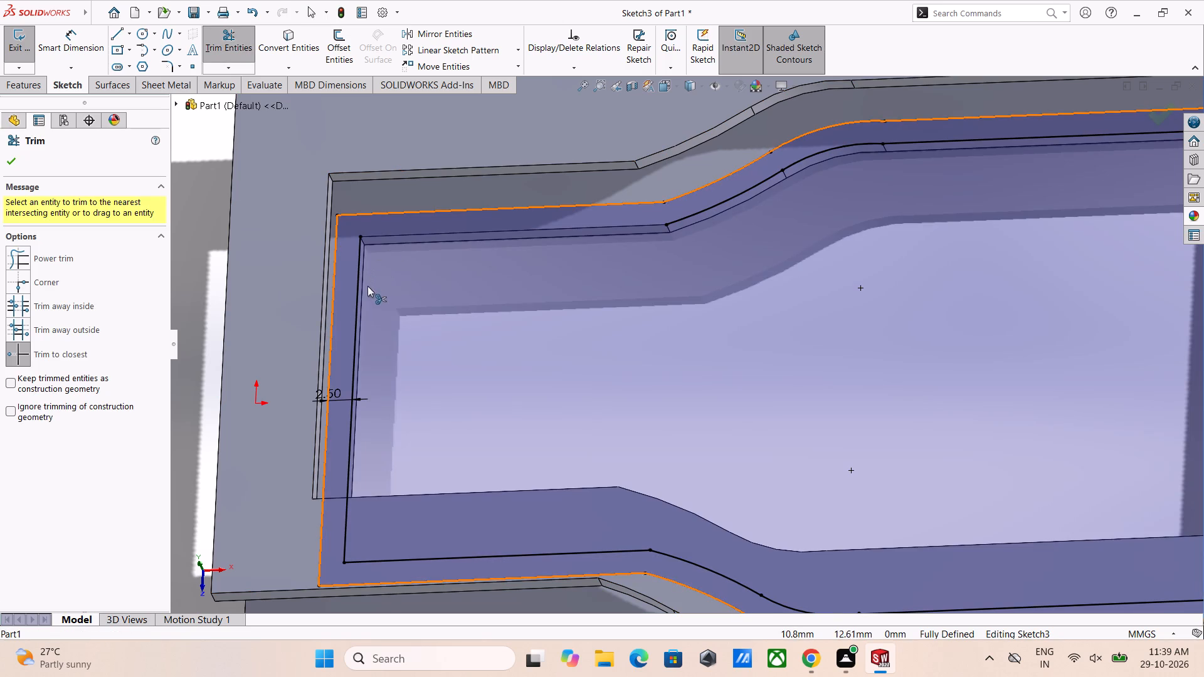
pyautogui.scroll(2, 719, 303)
pyautogui.scroll(-2, 609, 503)
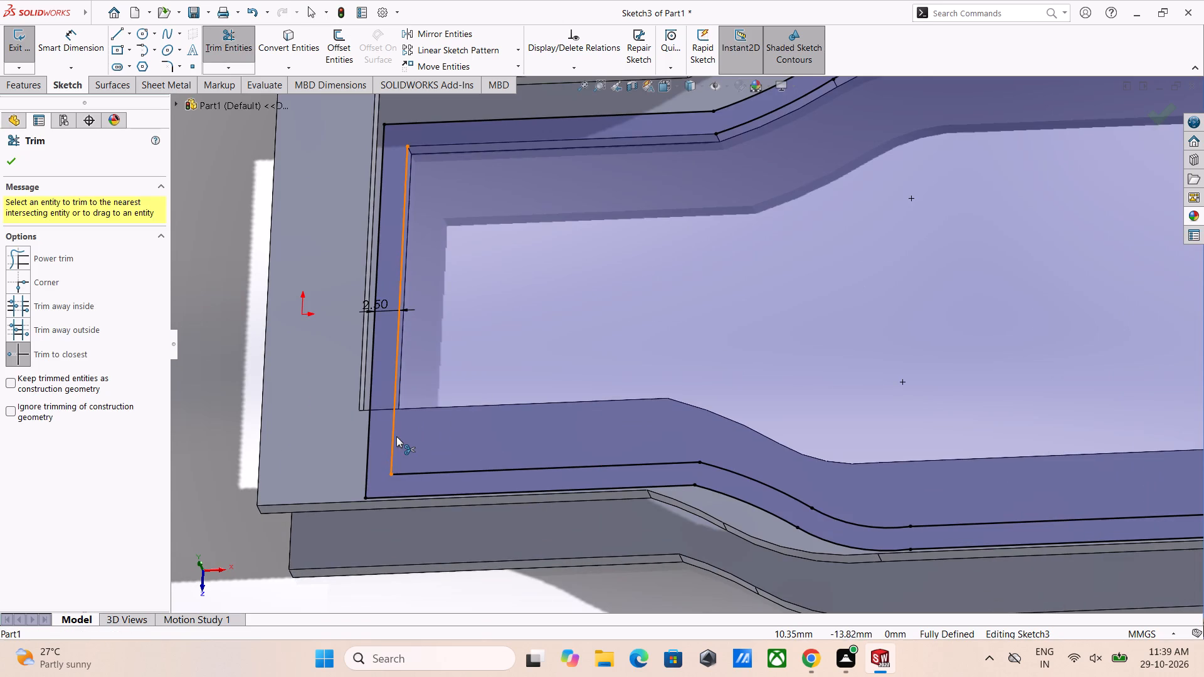
pyautogui.click(396, 437)
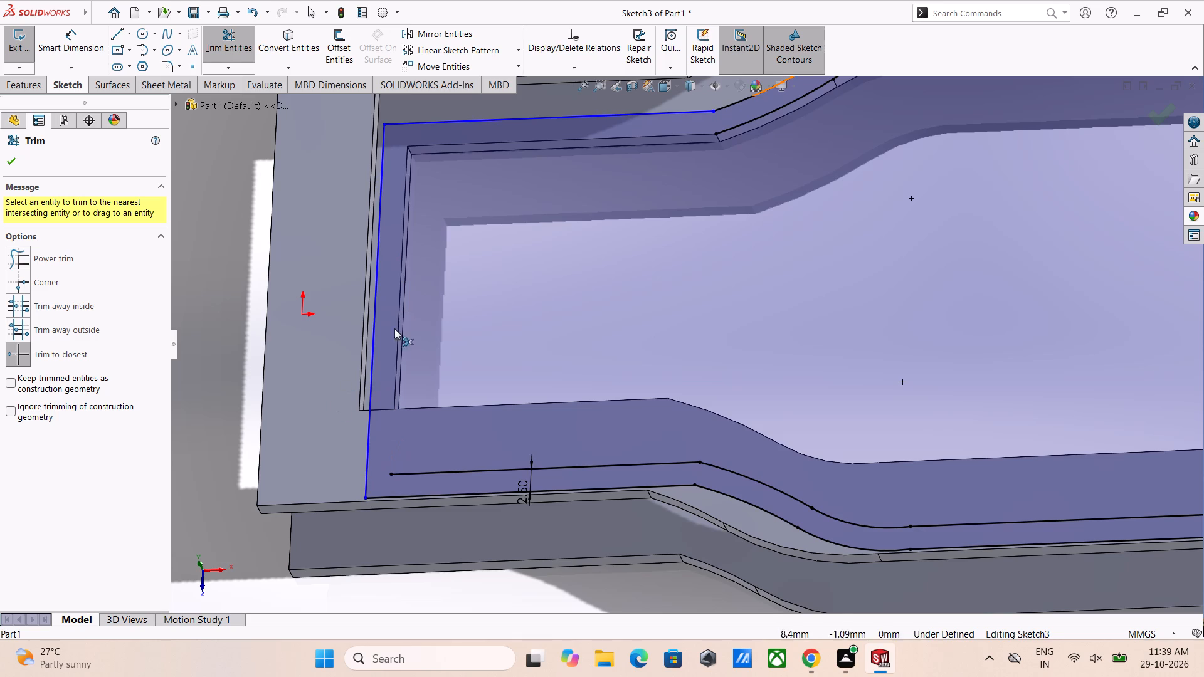
# Trim away the converted inner loop's lower side: both straight lines and the two curved segments between them.
pyautogui.moveTo(379, 376); pyautogui.dragTo(392, 314, button='middle')
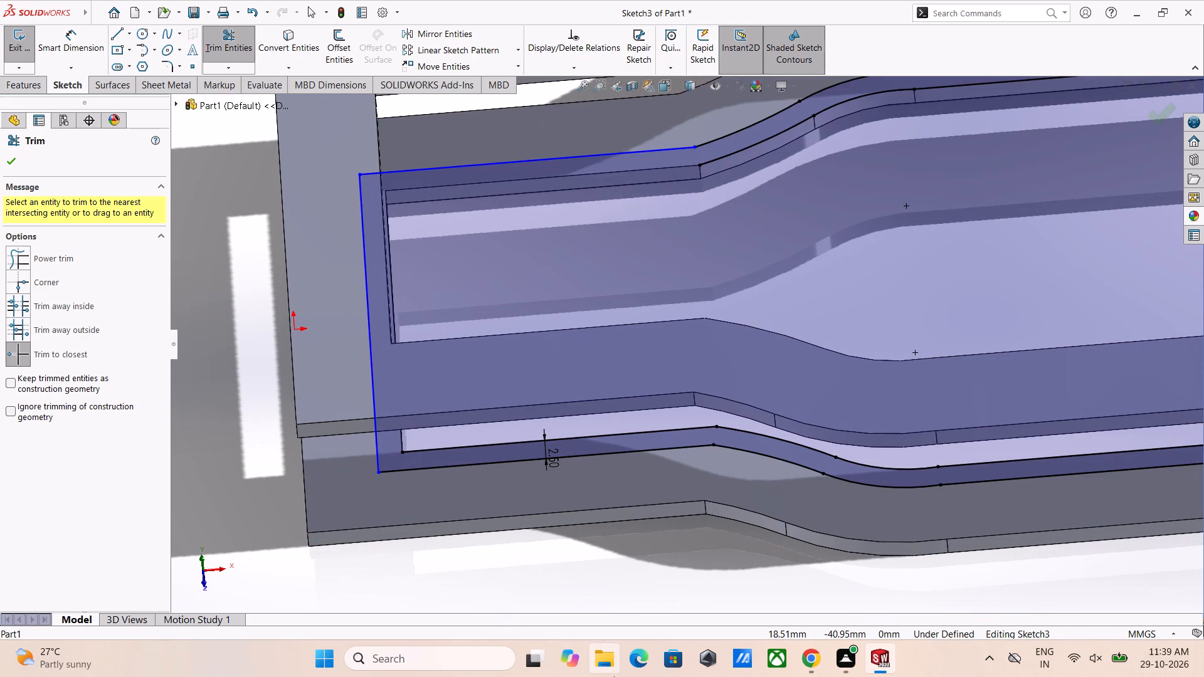
pyautogui.scroll(3, 816, 590)
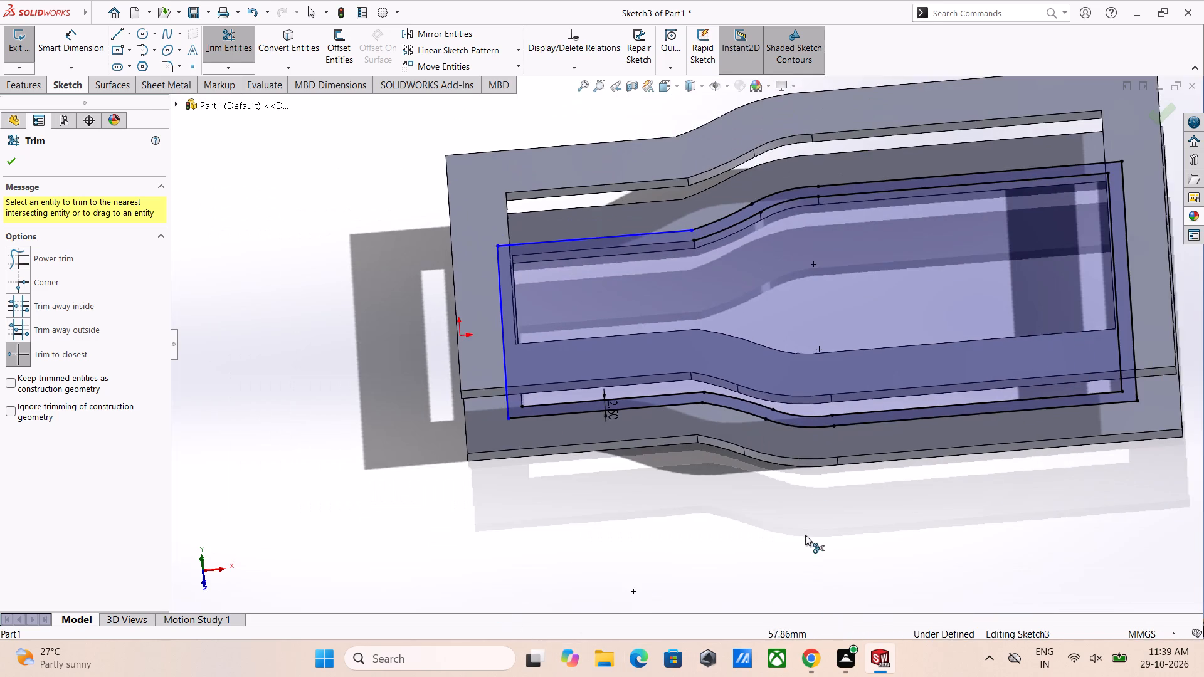
pyautogui.moveTo(847, 370); pyautogui.dragTo(821, 438, button='middle')
pyautogui.moveTo(705, 265); pyautogui.dragTo(710, 286, button='middle')
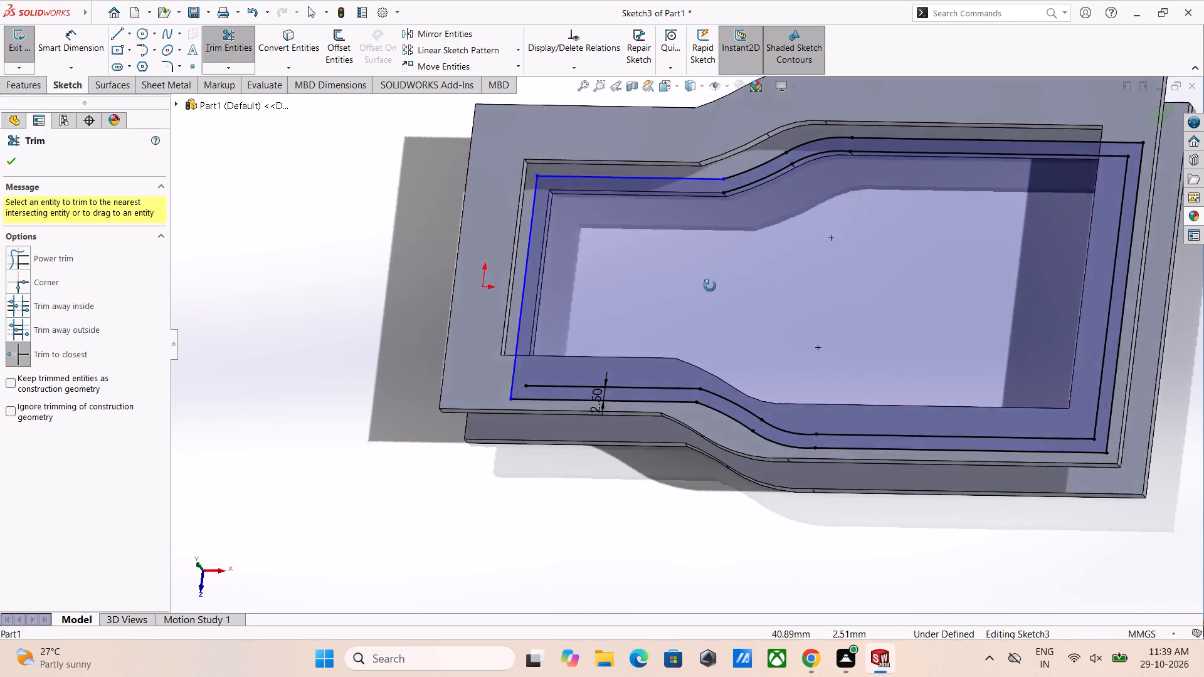
pyautogui.moveTo(710, 286); pyautogui.dragTo(665, 421, button='middle')
pyautogui.scroll(-4, 717, 357)
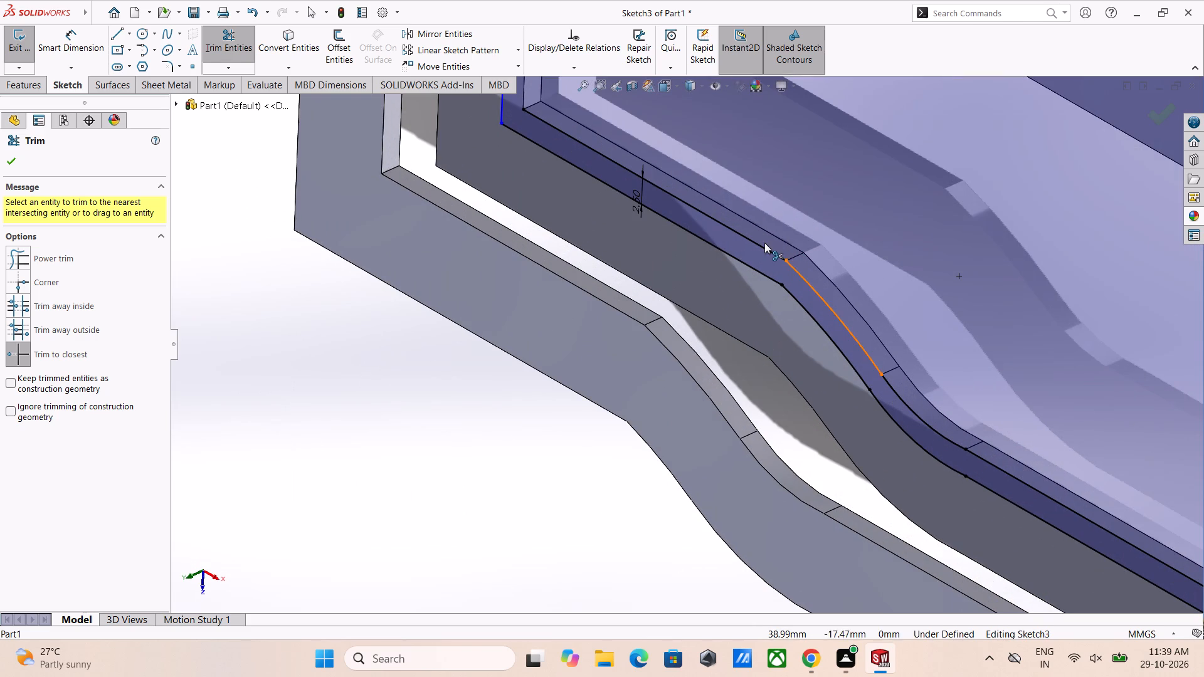
pyautogui.click(759, 246)
pyautogui.click(825, 301)
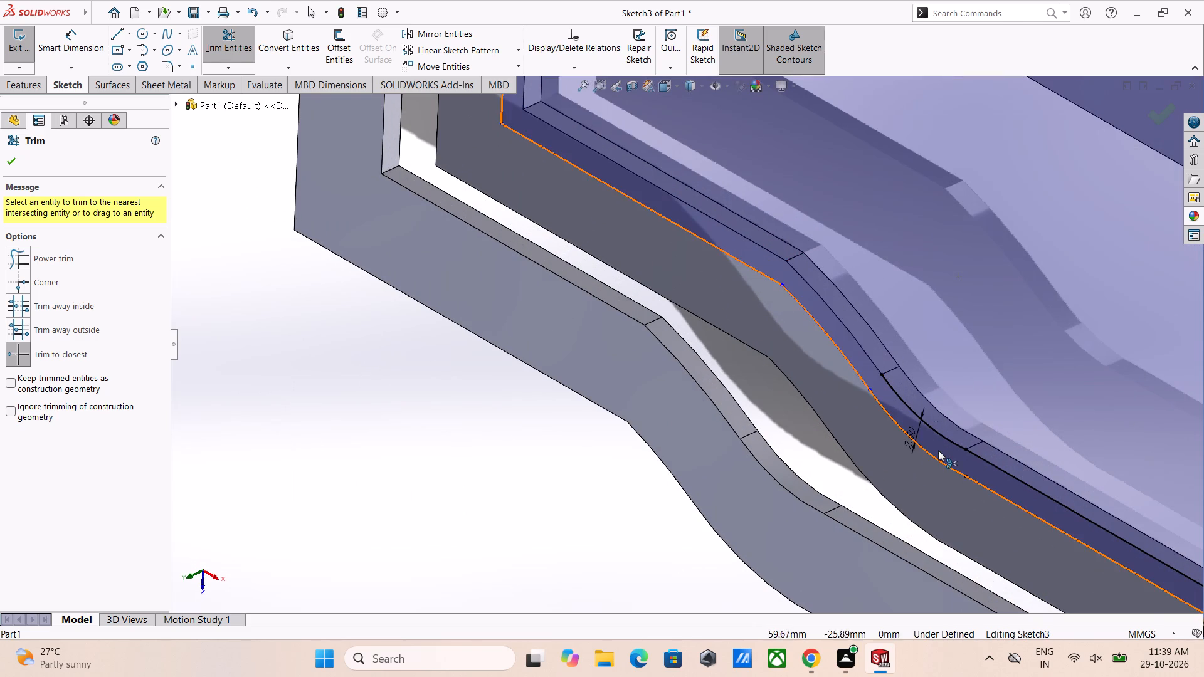
pyautogui.scroll(3, 938, 450)
pyautogui.scroll(-6, 937, 433)
pyautogui.click(894, 499)
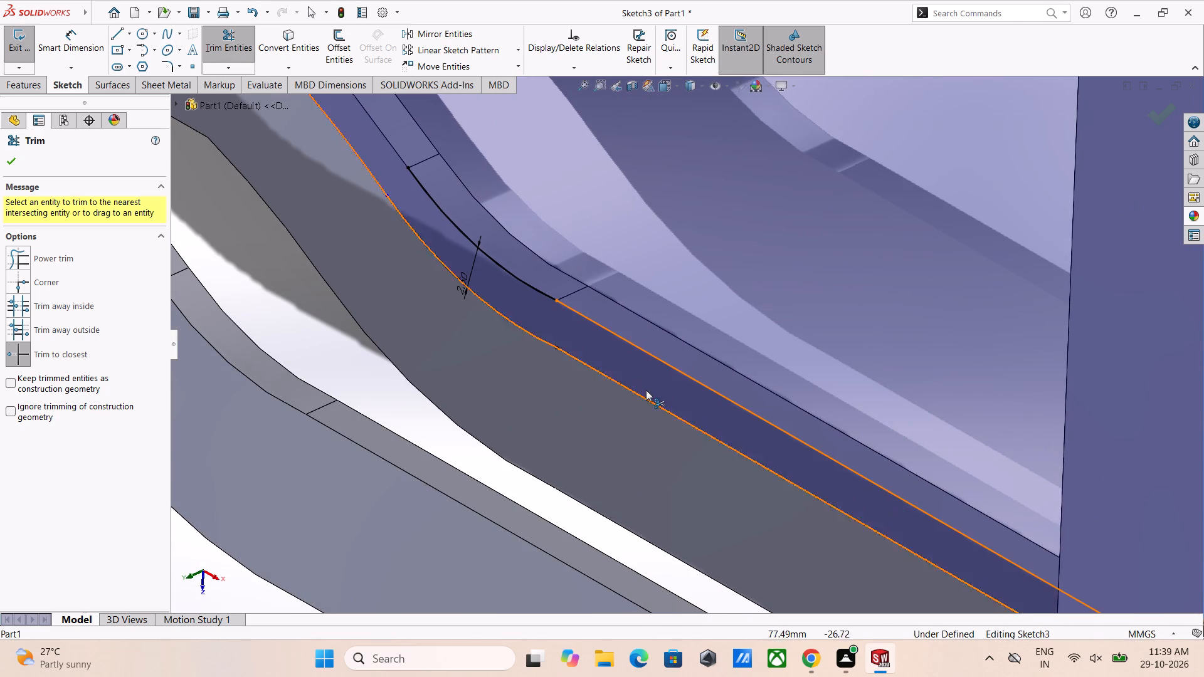
pyautogui.click(519, 278)
pyautogui.scroll(7, 606, 342)
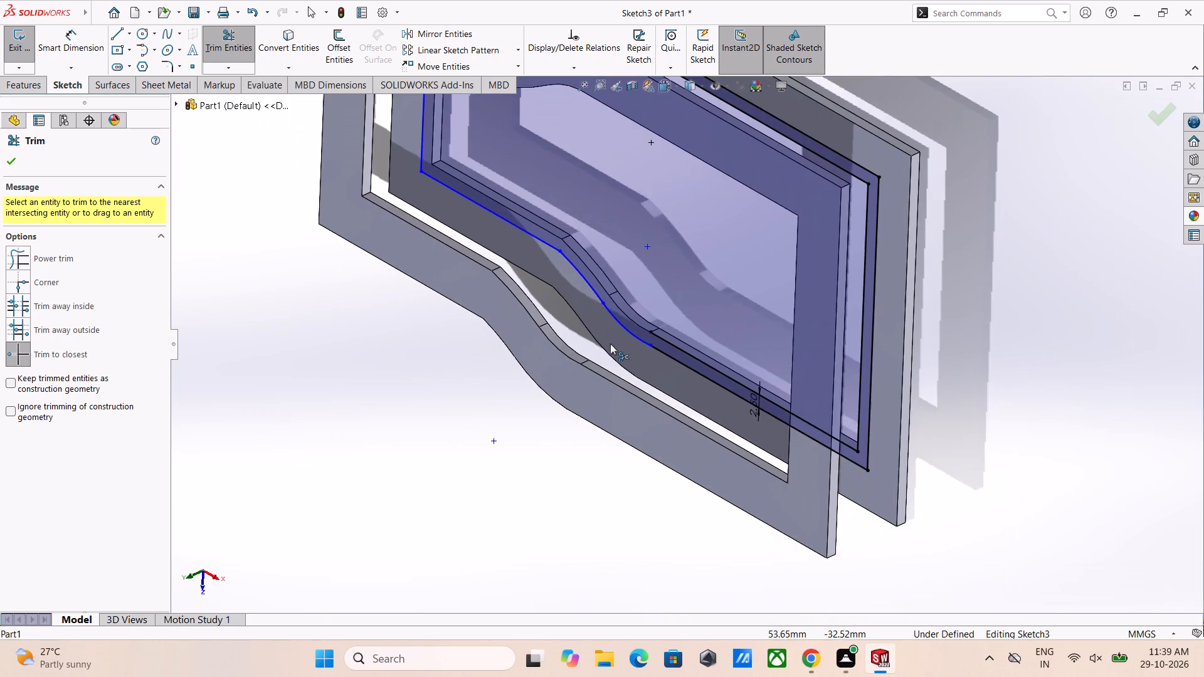
pyautogui.scroll(-4, 856, 404)
pyautogui.click(656, 386)
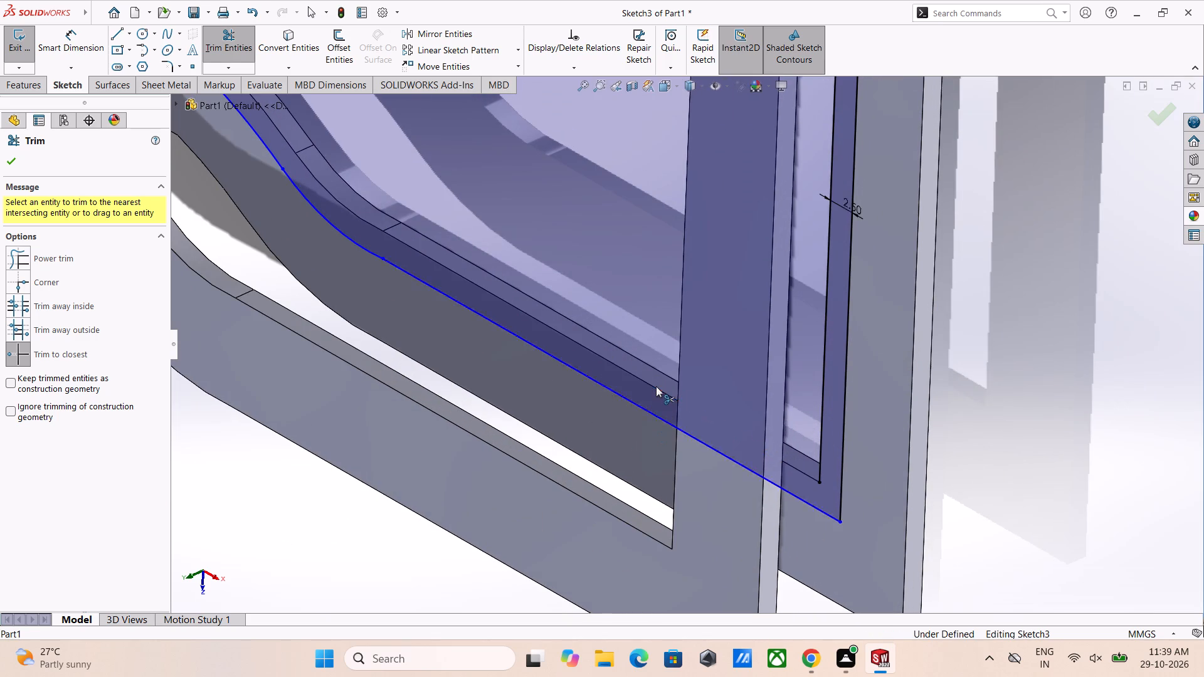
# Trim away the converted inner loop's wide end line, remaining upper straight line and two upper curves, leaving only the offset loop.
pyautogui.click(824, 365)
pyautogui.scroll(8, 800, 347)
pyautogui.scroll(-2, 599, 264)
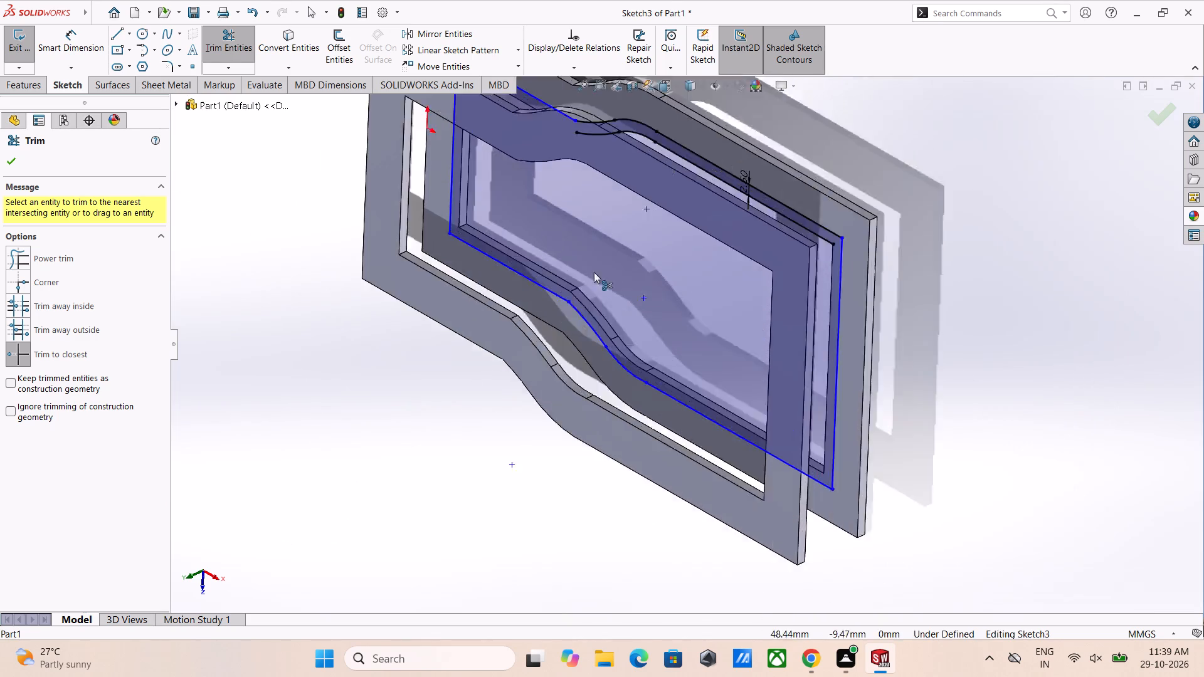
pyautogui.scroll(-7, 594, 272)
pyautogui.scroll(4, 830, 214)
pyautogui.scroll(-4, 886, 253)
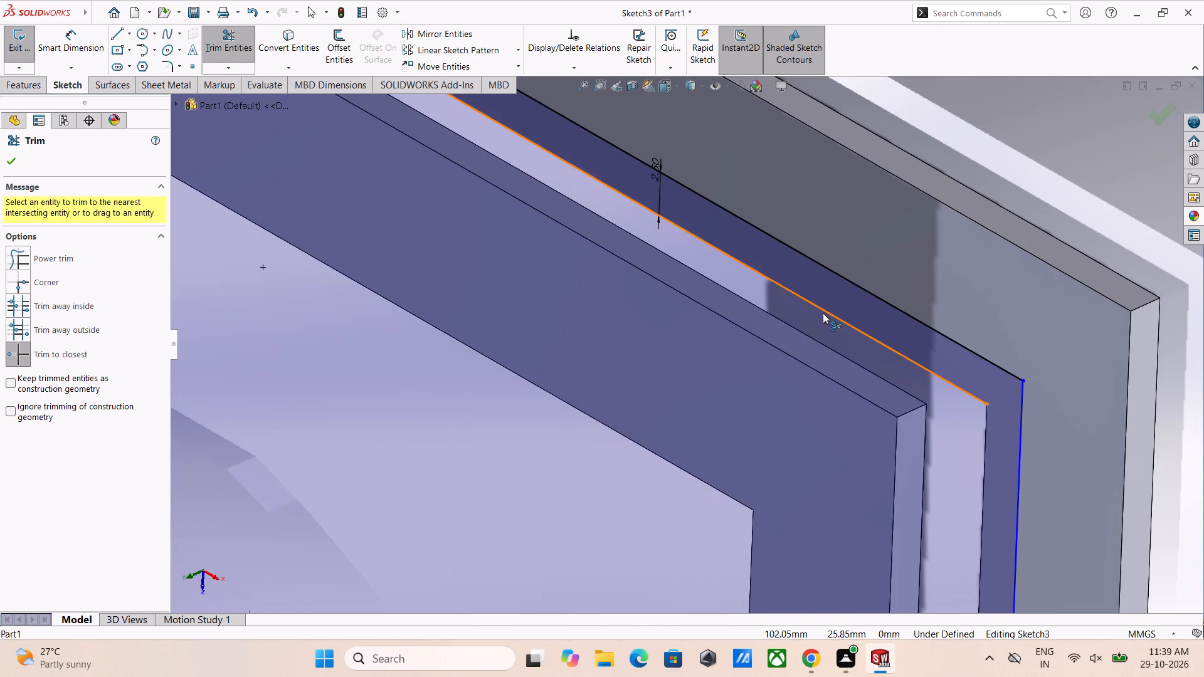
pyautogui.click(823, 313)
pyautogui.scroll(8, 718, 296)
pyautogui.scroll(-10, 546, 283)
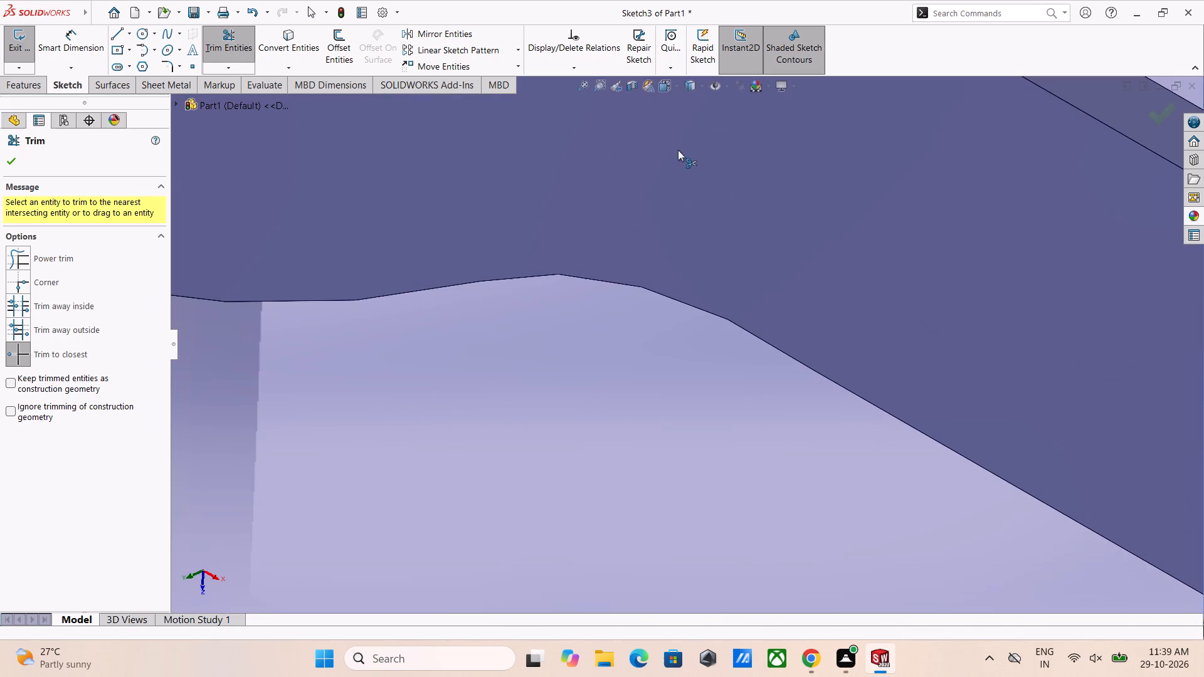
pyautogui.scroll(4, 680, 154)
pyautogui.click(709, 203)
pyautogui.click(891, 191)
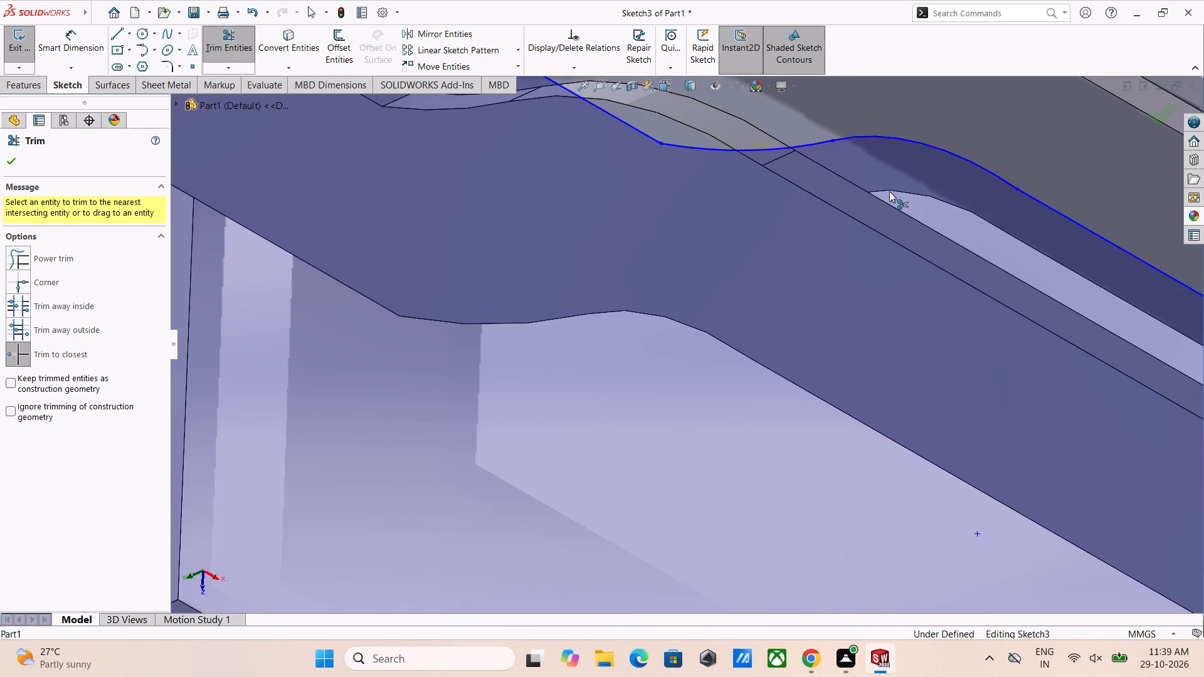
pyautogui.scroll(2, 749, 303)
pyautogui.moveTo(749, 303); pyautogui.dragTo(768, 224, button='middle')
pyautogui.scroll(4, 729, 299)
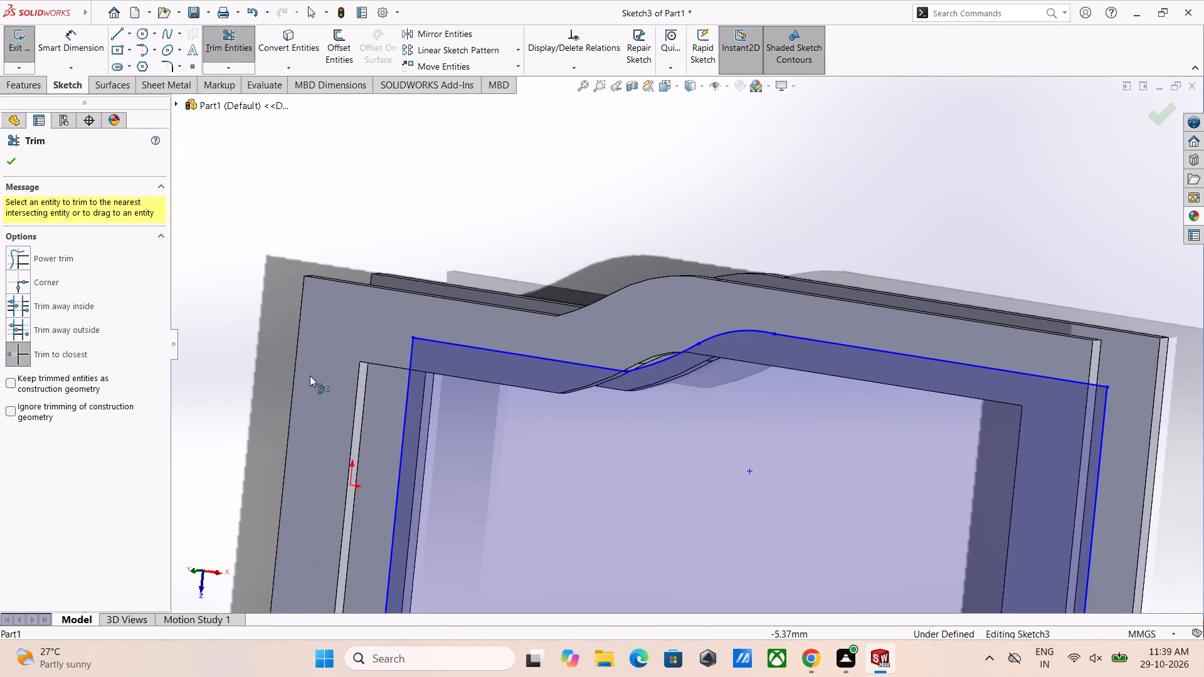
# Start a boss extrusion of the offset loop as a one-direction thin feature with 1 mm wall thickness.
pyautogui.click(15, 160)
pyautogui.moveTo(458, 379); pyautogui.dragTo(489, 260, button='middle')
pyautogui.scroll(1, 485, 276)
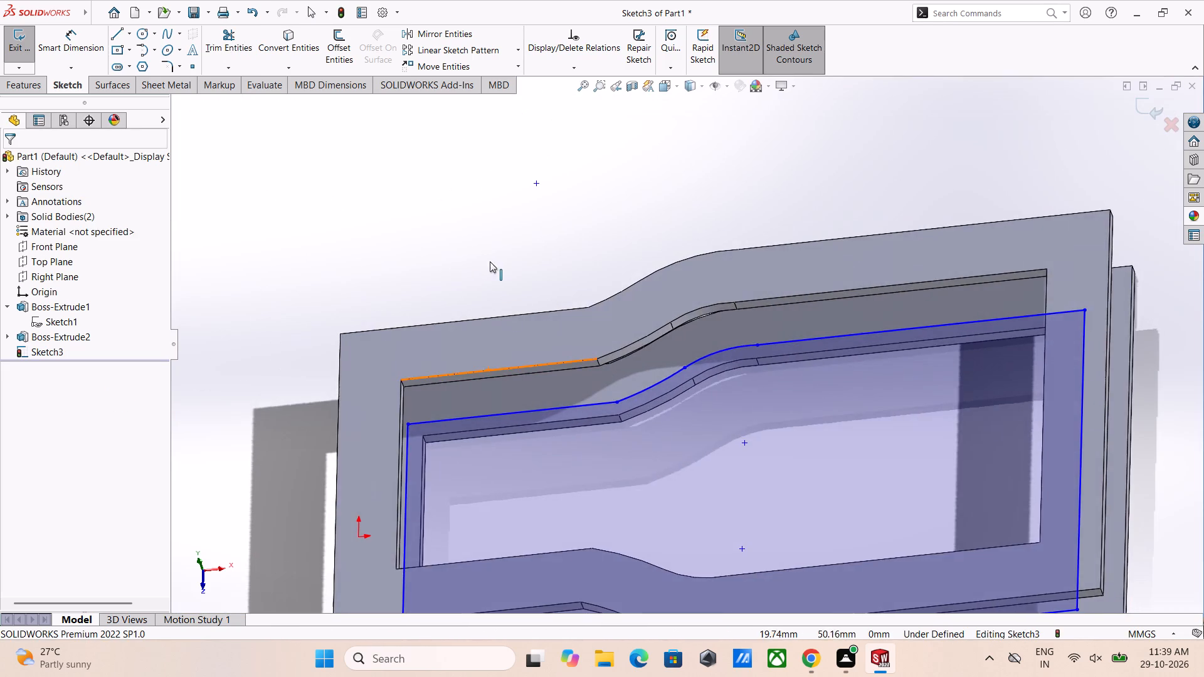
pyautogui.scroll(3, 680, 508)
pyautogui.scroll(-3, 695, 575)
pyautogui.click(827, 445)
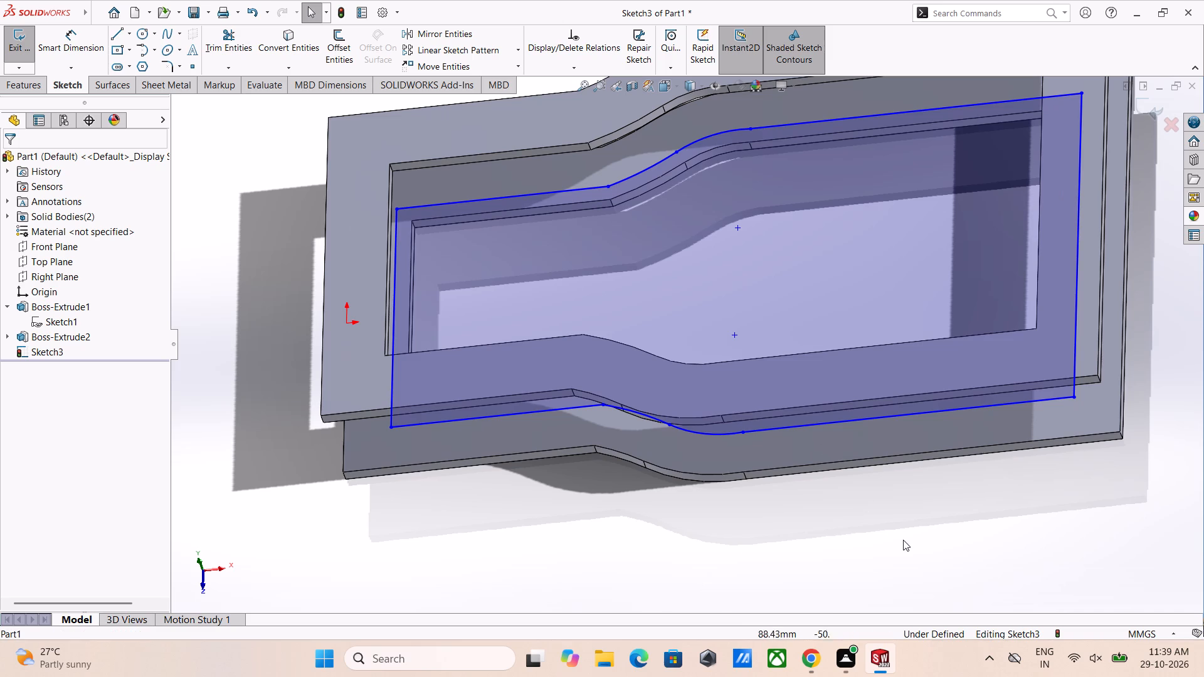
pyautogui.click(907, 543)
pyautogui.moveTo(573, 392); pyautogui.dragTo(597, 289, button='middle')
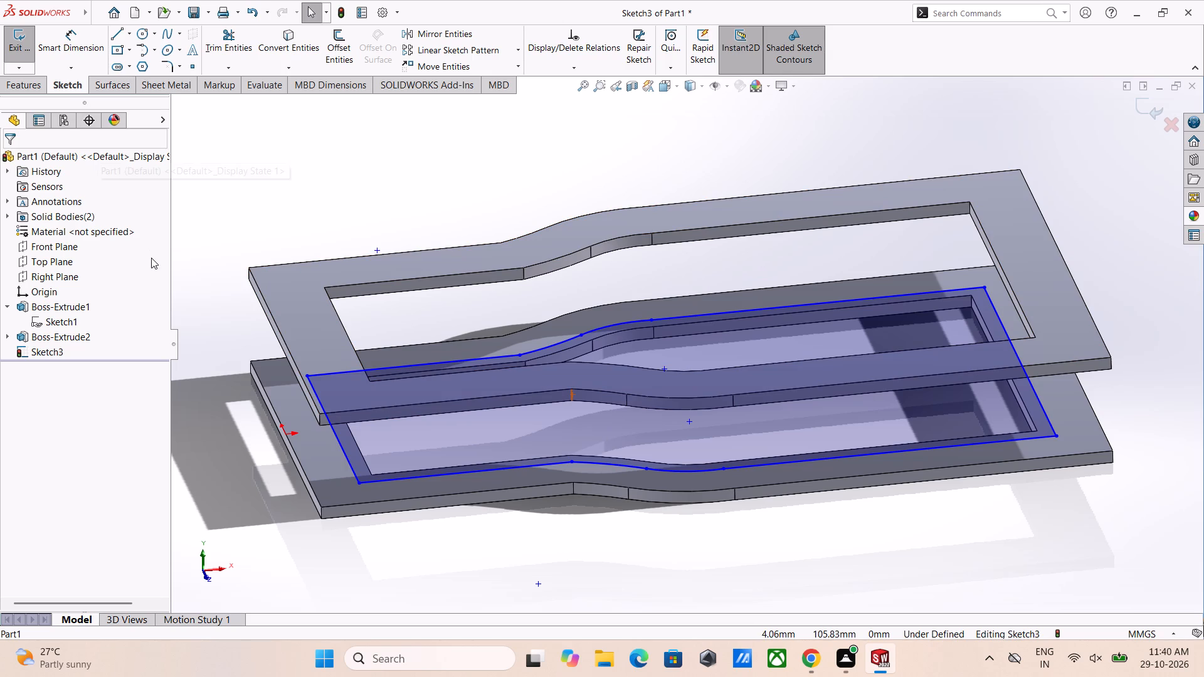
pyautogui.click(27, 87)
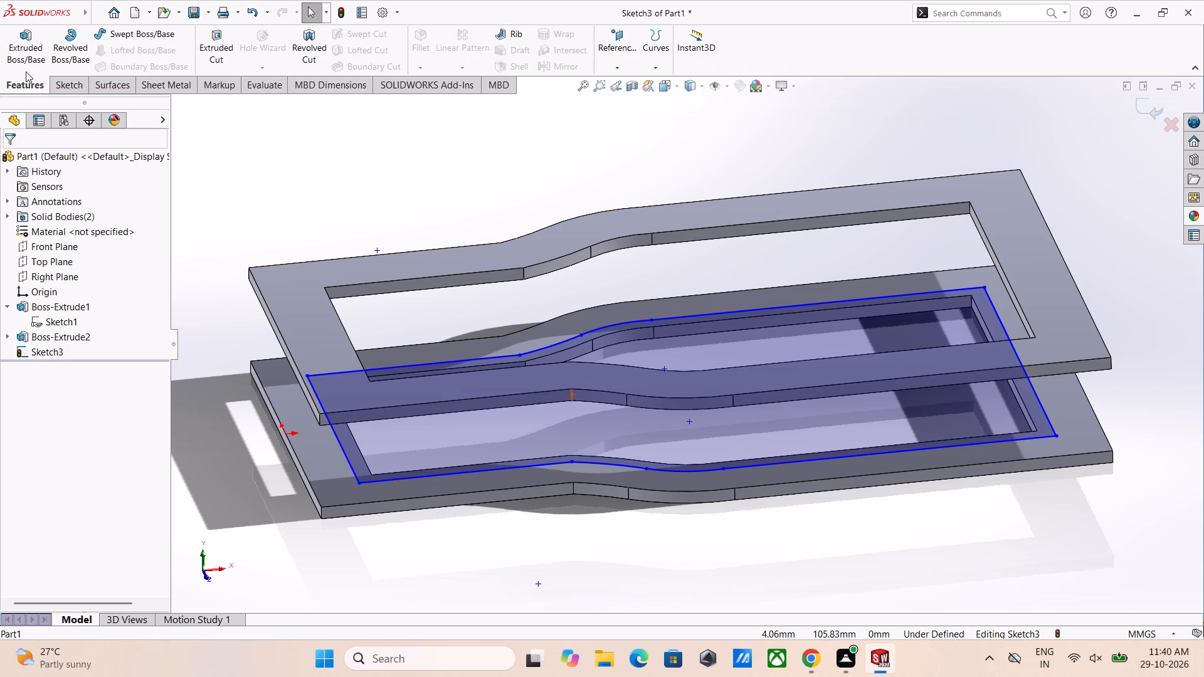
pyautogui.click(32, 53)
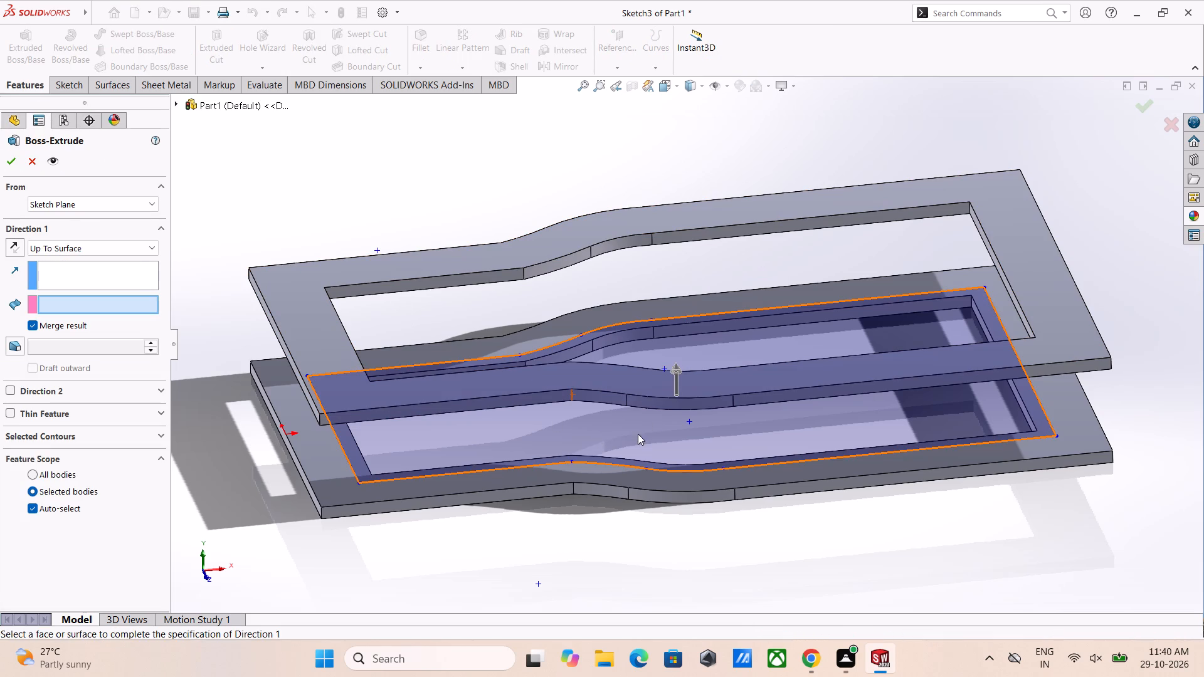
pyautogui.click(80, 244)
pyautogui.click(74, 260)
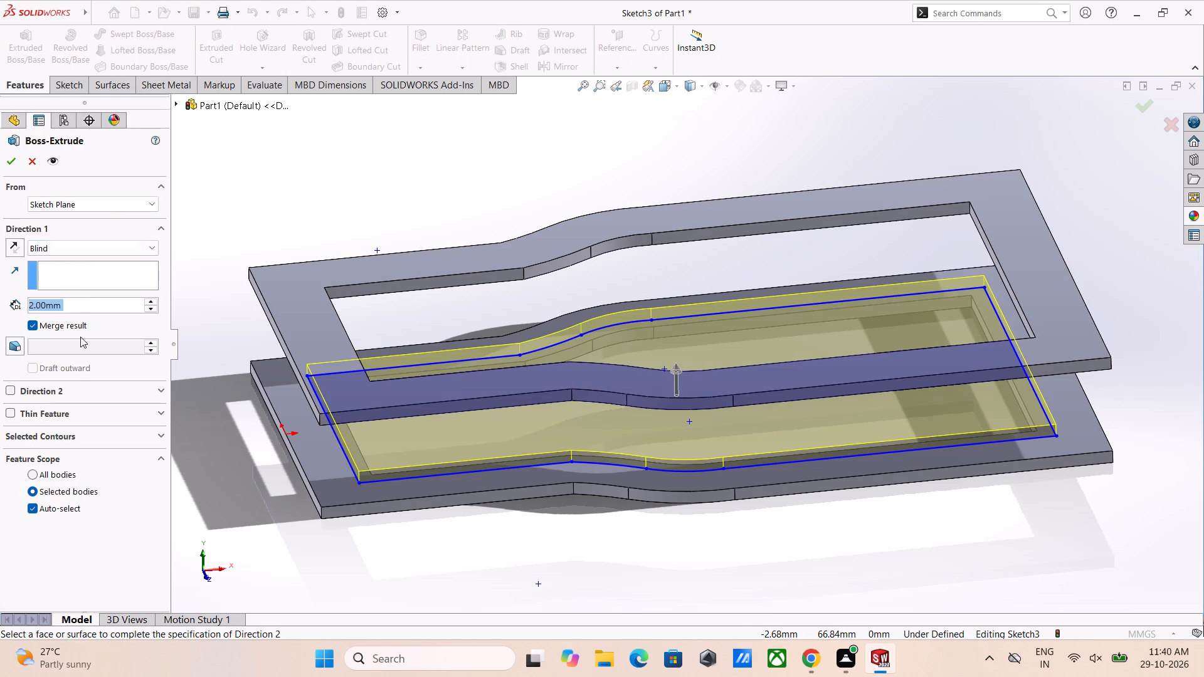
pyautogui.click(9, 411)
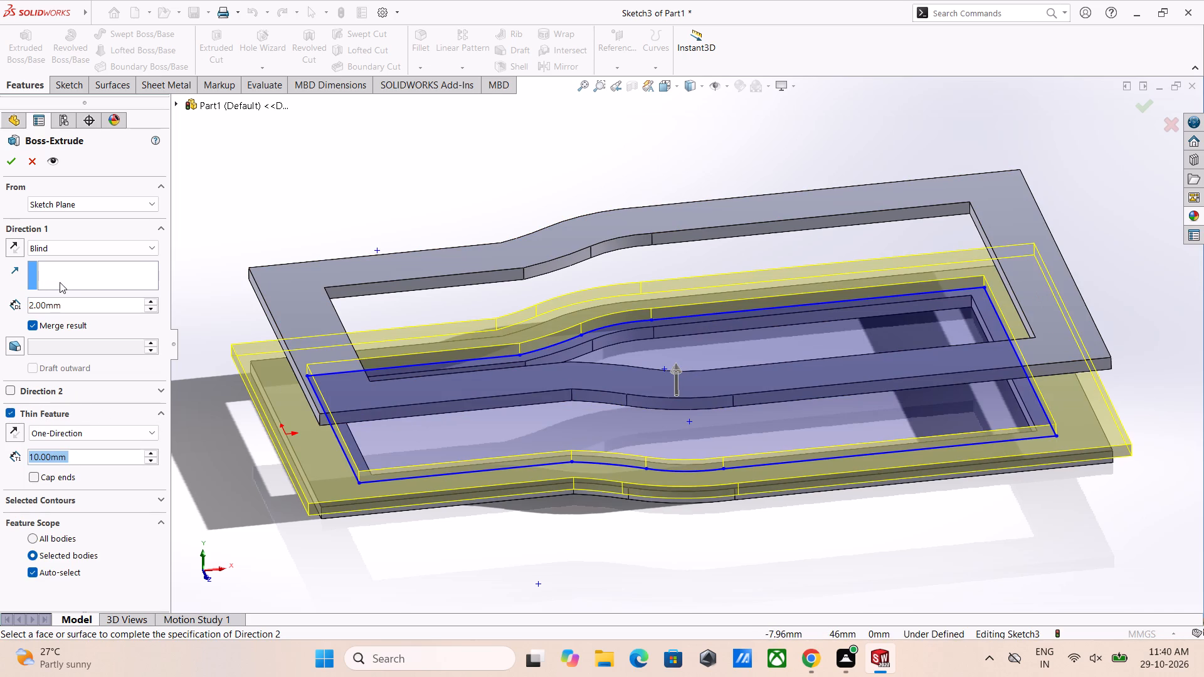
pyautogui.doubleClick(93, 450)
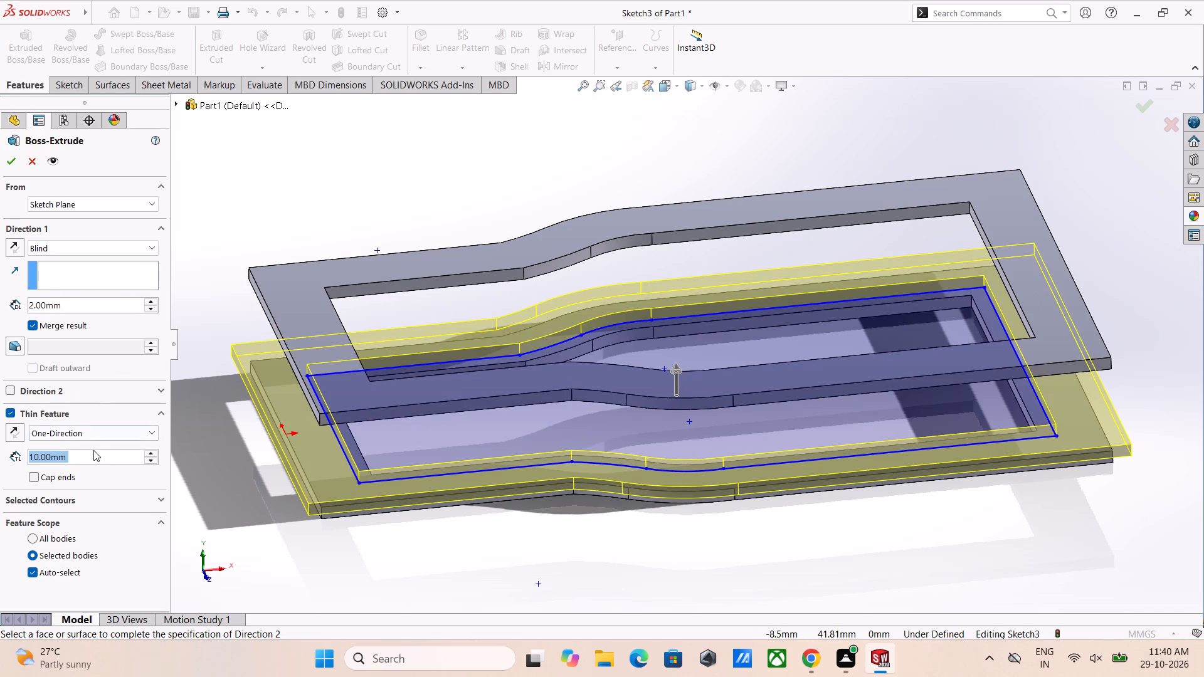
pyautogui.doubleClick(97, 459)
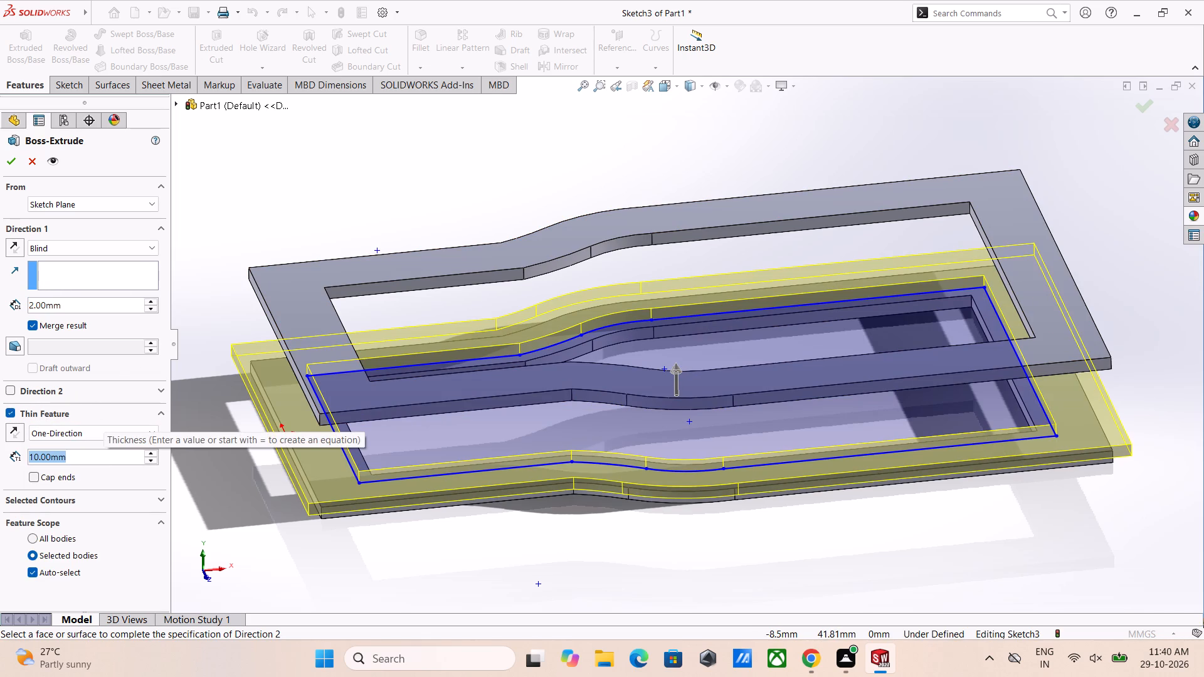
pyautogui.press('1')
pyautogui.press('Return')
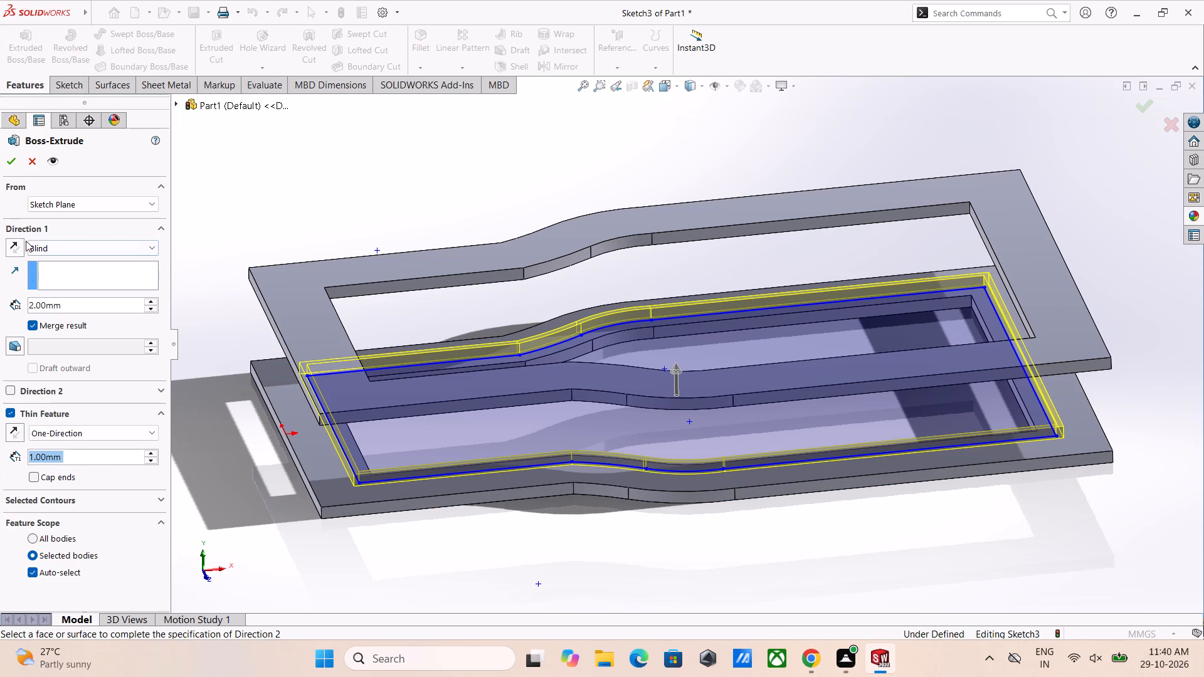
# Extrude the thin wall up to the other frame's facing surface, with its thickness reversed to the inside of the loop.
pyautogui.click(100, 249)
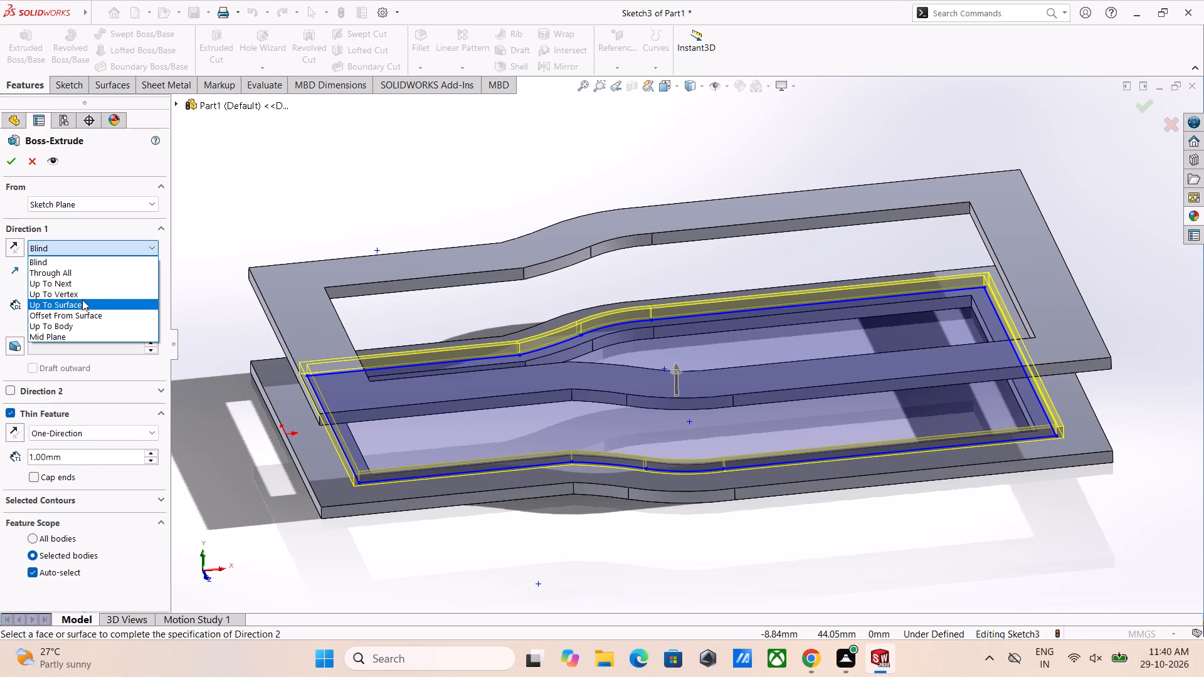
pyautogui.click(82, 306)
pyautogui.click(13, 435)
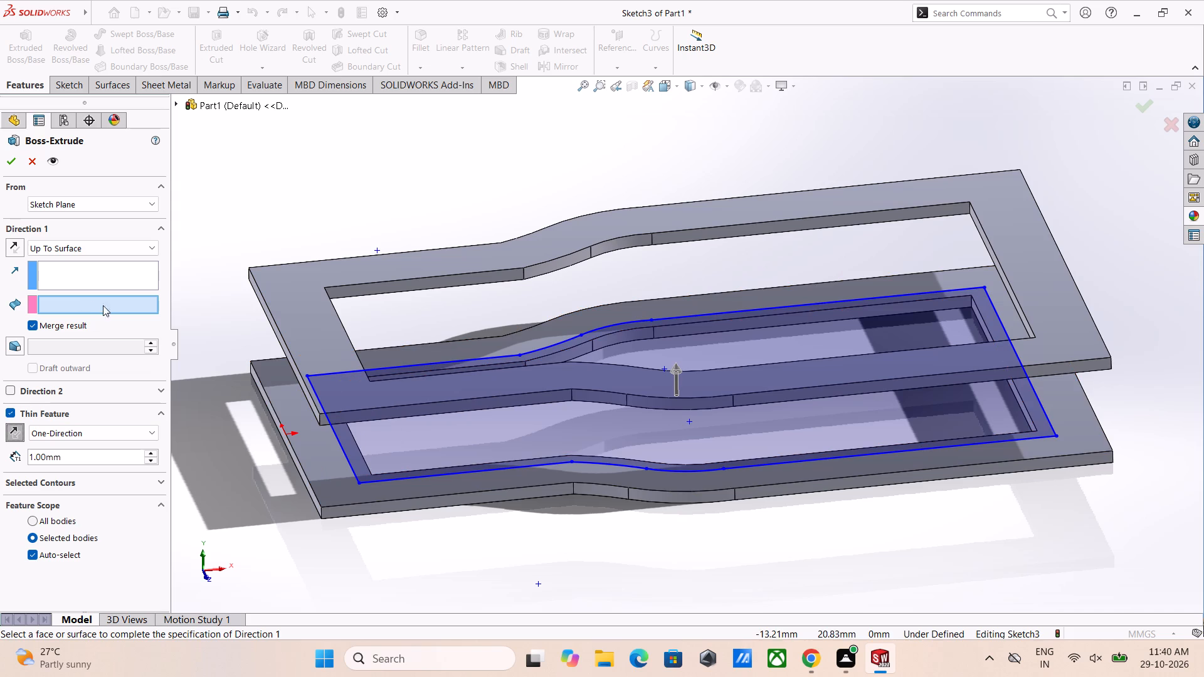
pyautogui.moveTo(295, 379); pyautogui.dragTo(280, 186, button='middle')
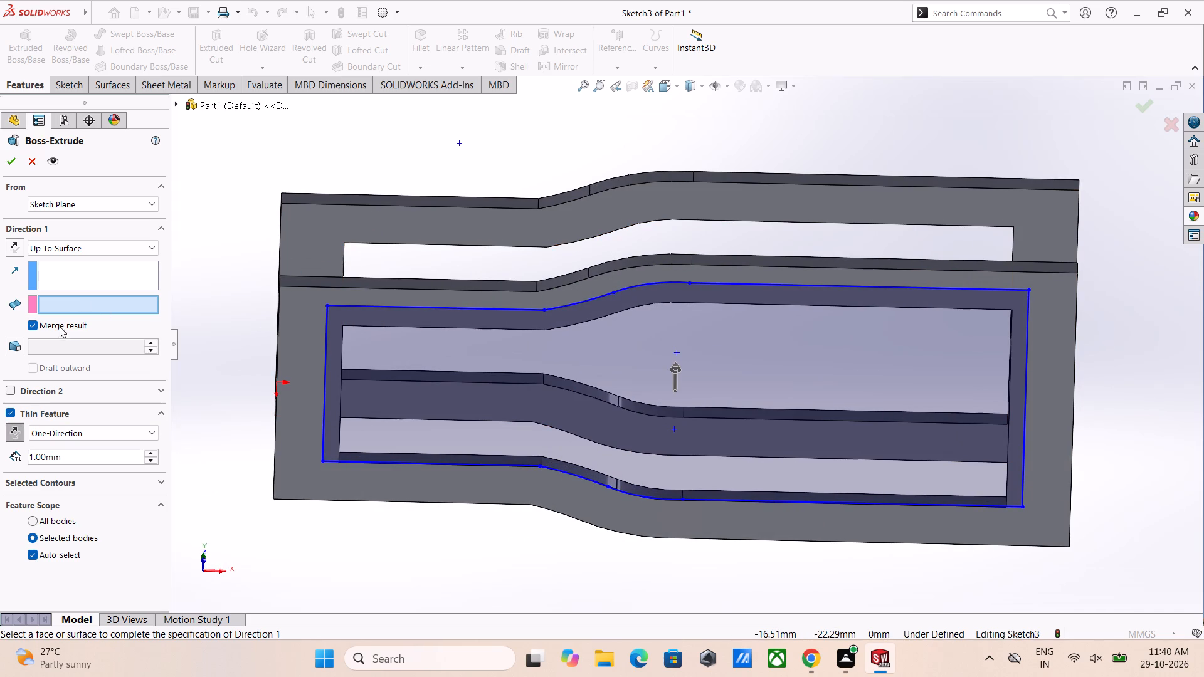
pyautogui.click(293, 224)
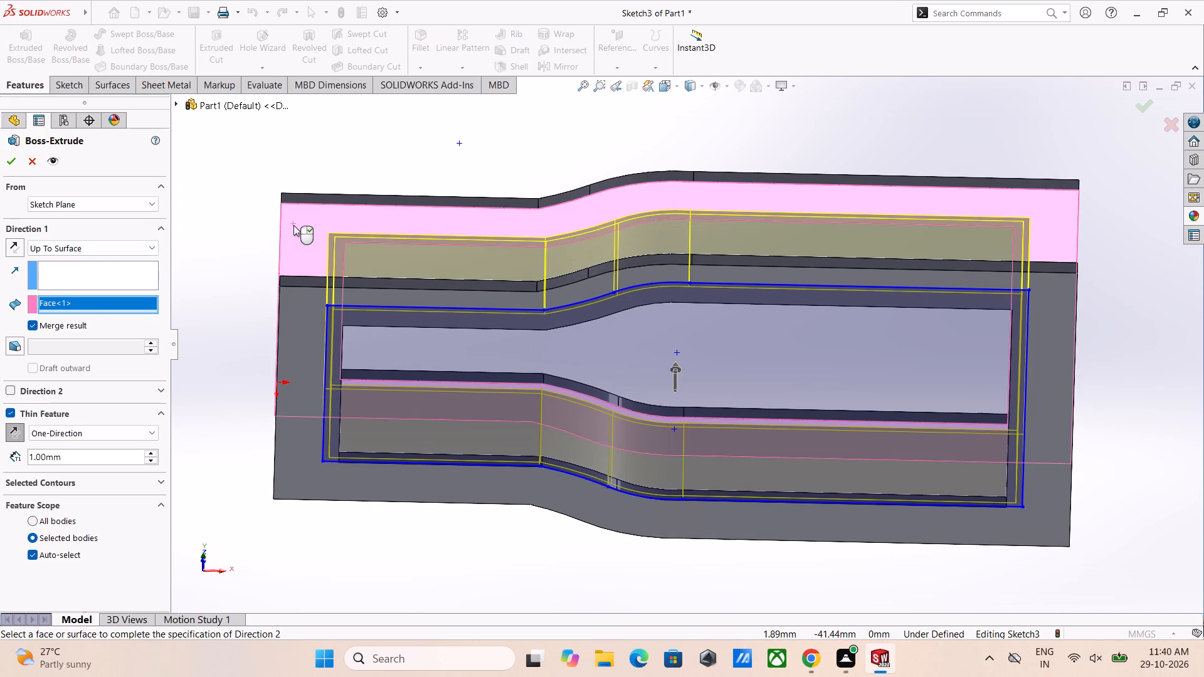
pyautogui.click(10, 163)
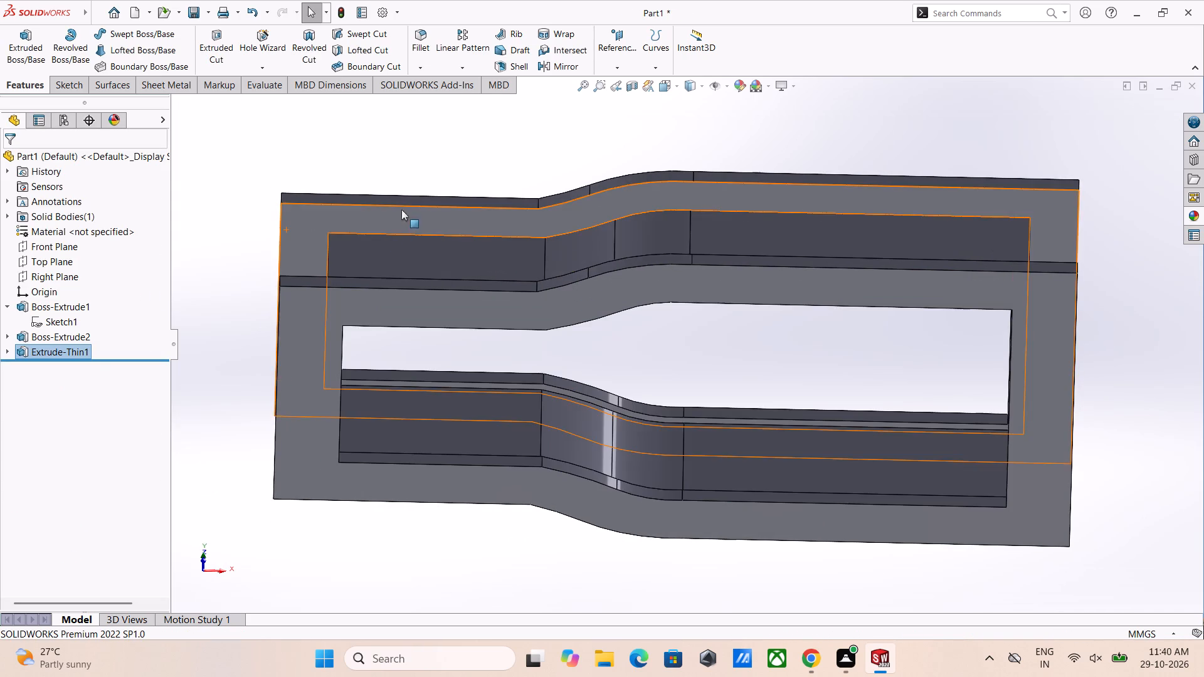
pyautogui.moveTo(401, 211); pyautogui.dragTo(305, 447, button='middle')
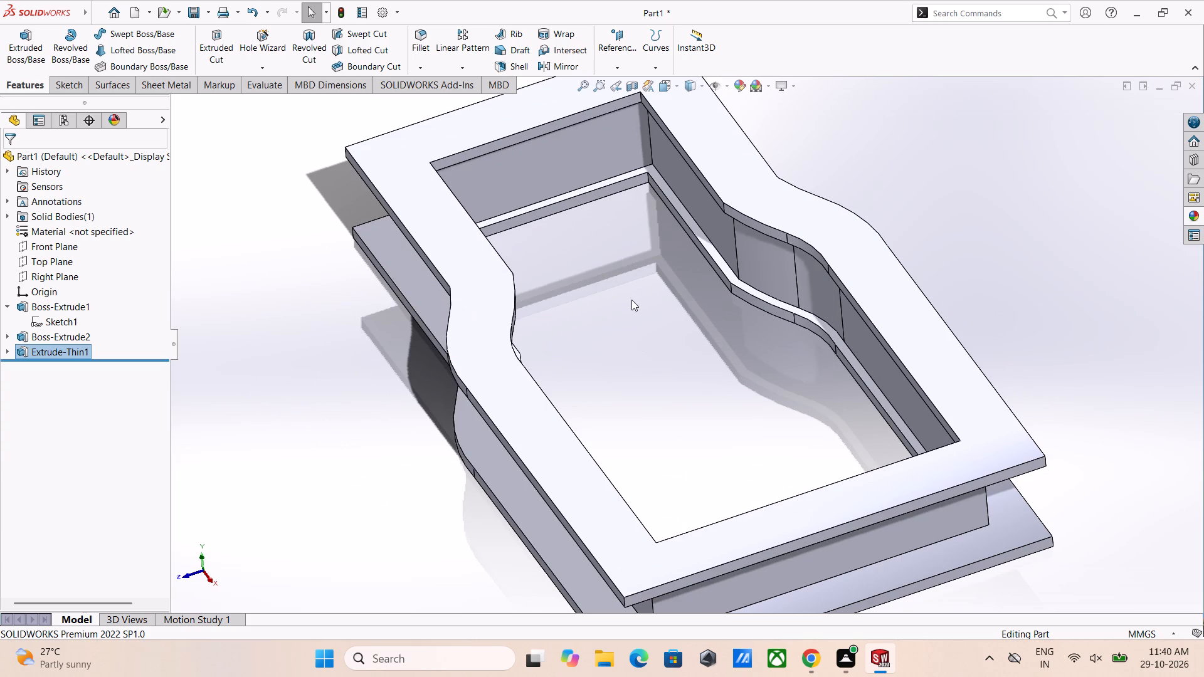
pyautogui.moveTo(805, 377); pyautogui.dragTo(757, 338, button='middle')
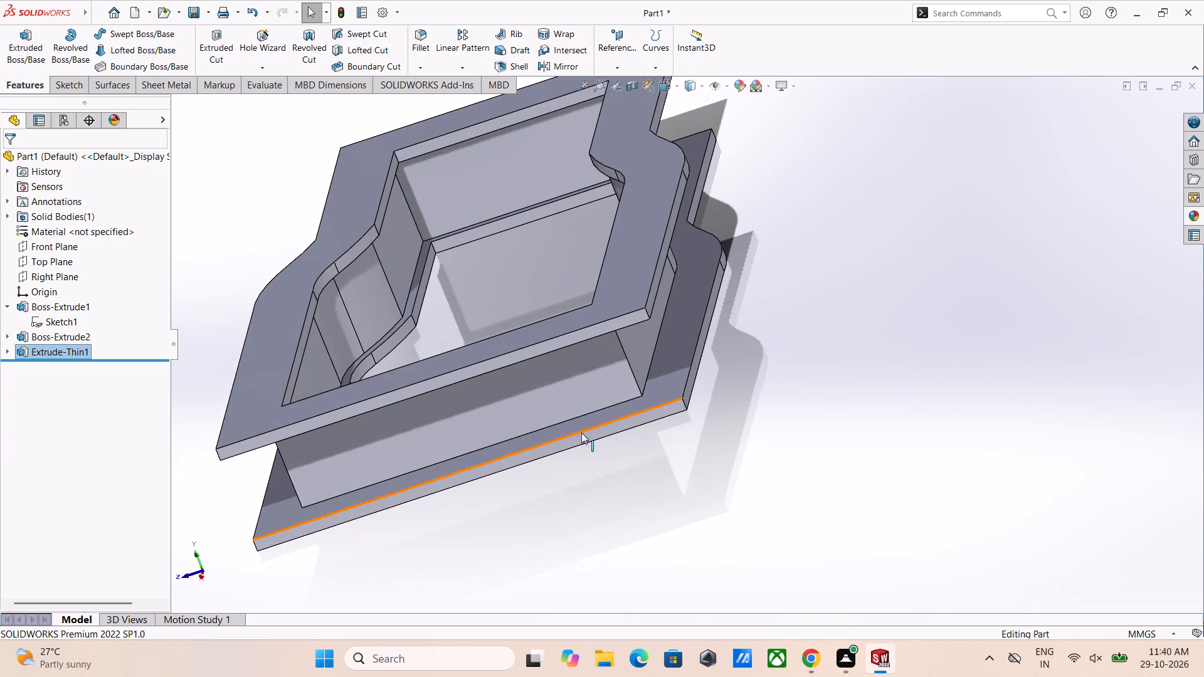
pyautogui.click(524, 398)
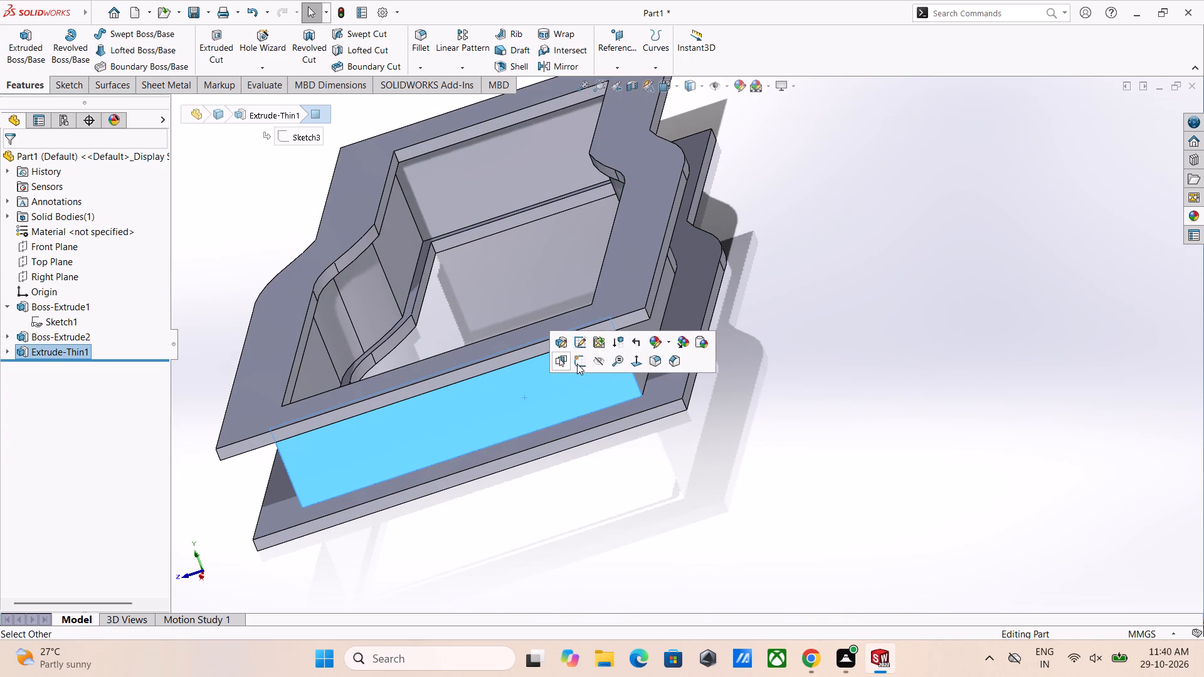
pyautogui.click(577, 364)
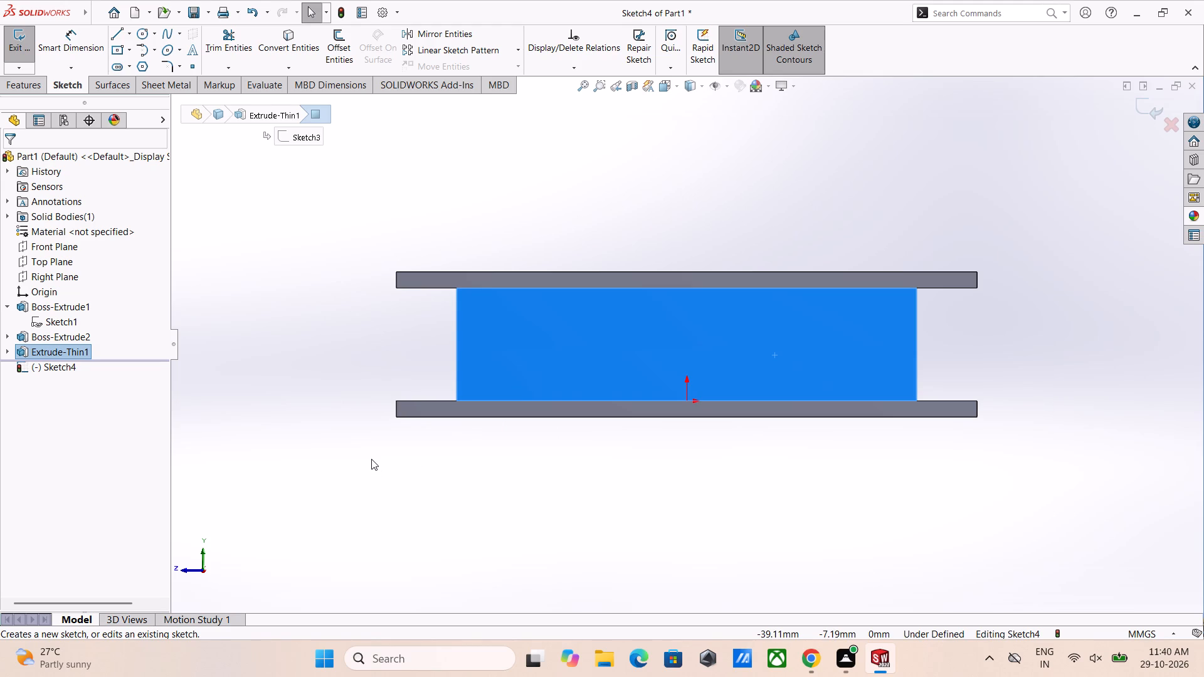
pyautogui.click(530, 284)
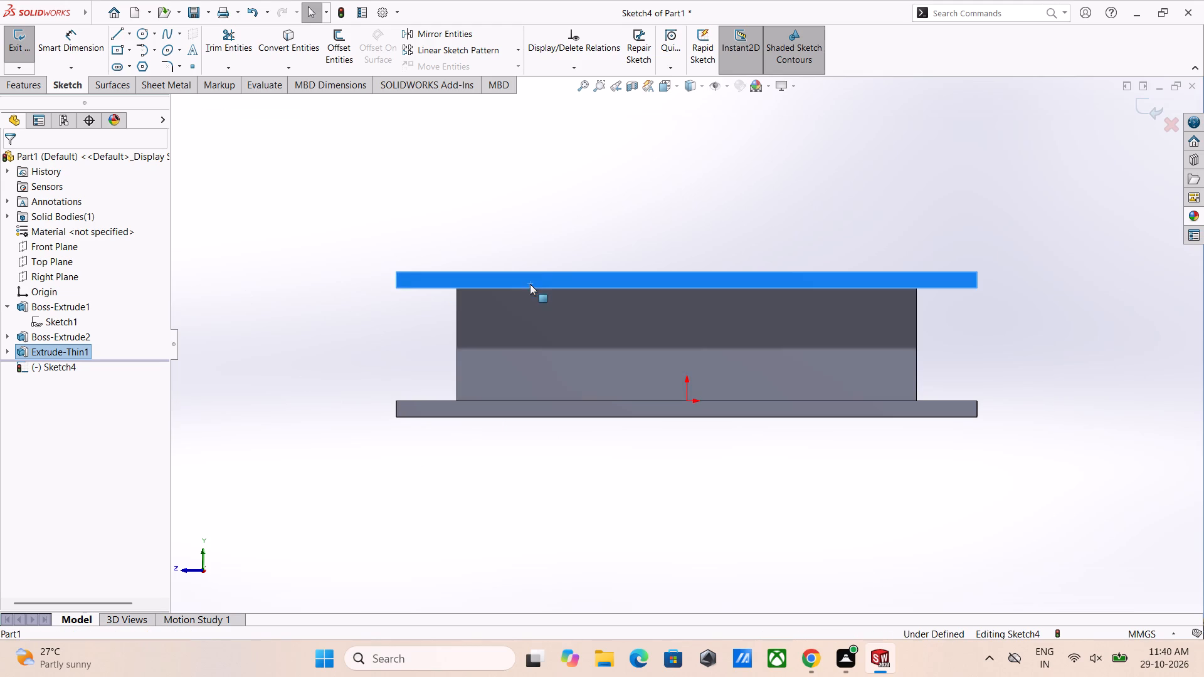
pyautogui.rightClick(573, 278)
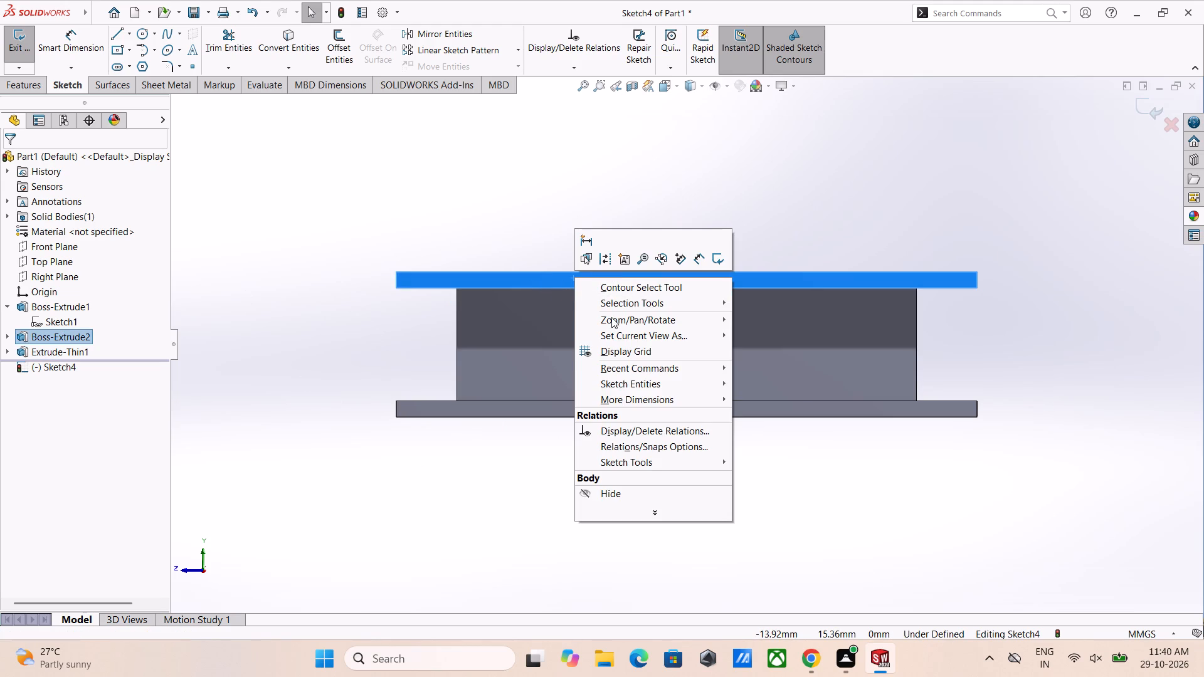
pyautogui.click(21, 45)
# Start a sketch on the upper frame's wide end face and convert its four outline edges into sketch lines.
pyautogui.click(605, 277)
pyautogui.click(665, 241)
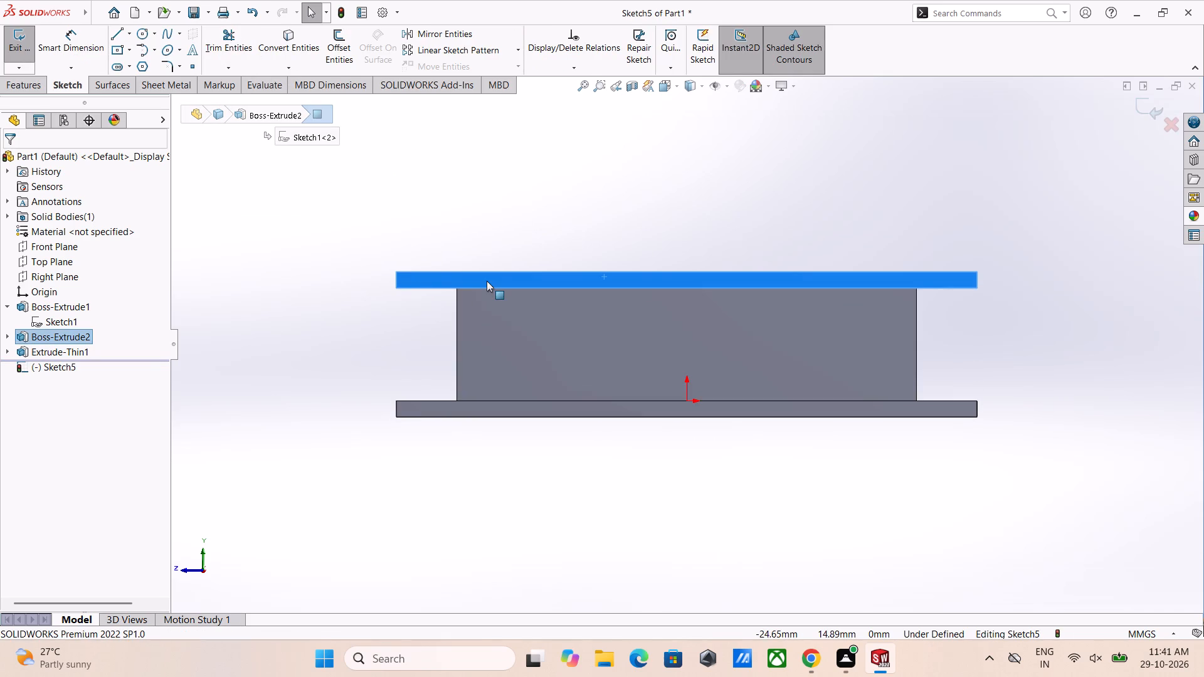
pyautogui.click(481, 230)
pyautogui.keyDown('ctrl'); pyautogui.click(506, 269); pyautogui.keyUp('ctrl')
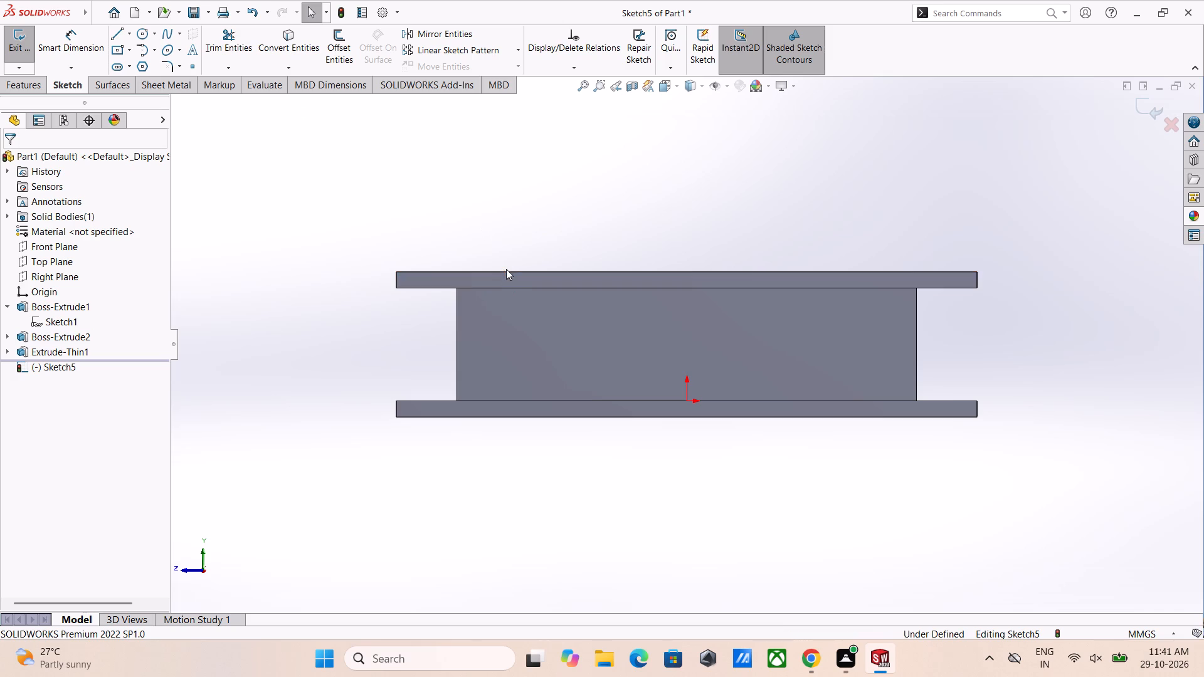
pyautogui.keyDown('ctrl'); pyautogui.click(509, 274); pyautogui.keyUp('ctrl')
pyautogui.keyDown('ctrl'); pyautogui.click(396, 280); pyautogui.keyUp('ctrl')
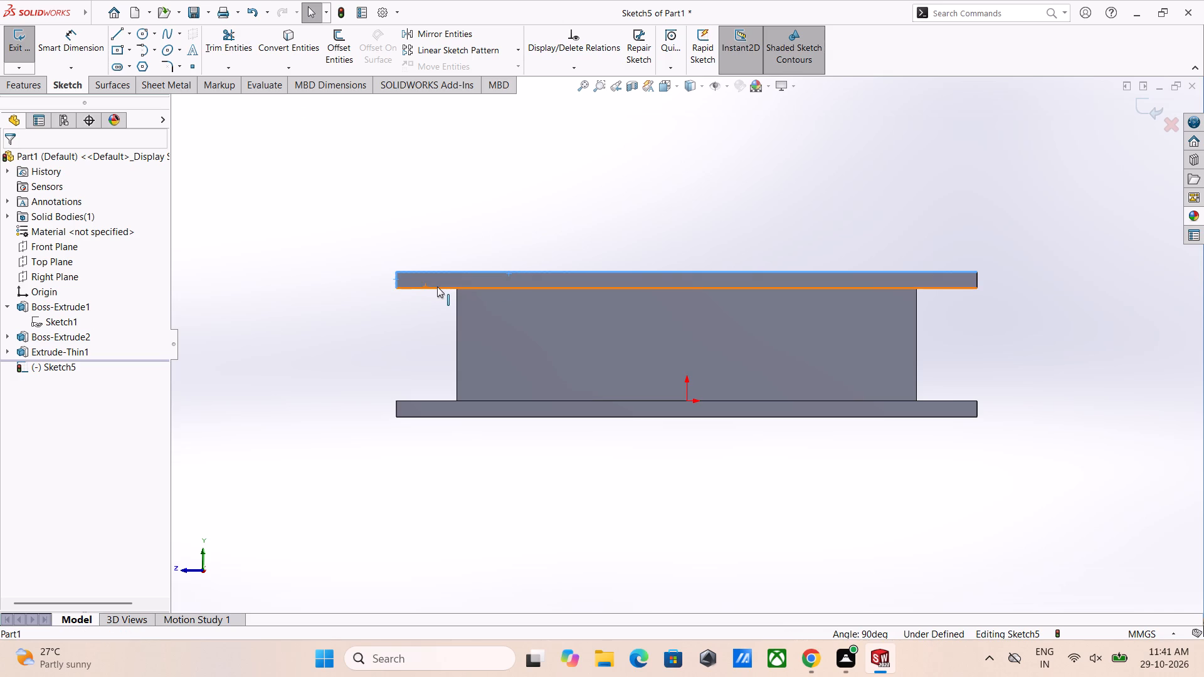
pyautogui.keyDown('ctrl'); pyautogui.click(437, 286); pyautogui.keyUp('ctrl')
pyautogui.keyDown('ctrl'); pyautogui.click(978, 281); pyautogui.keyUp('ctrl')
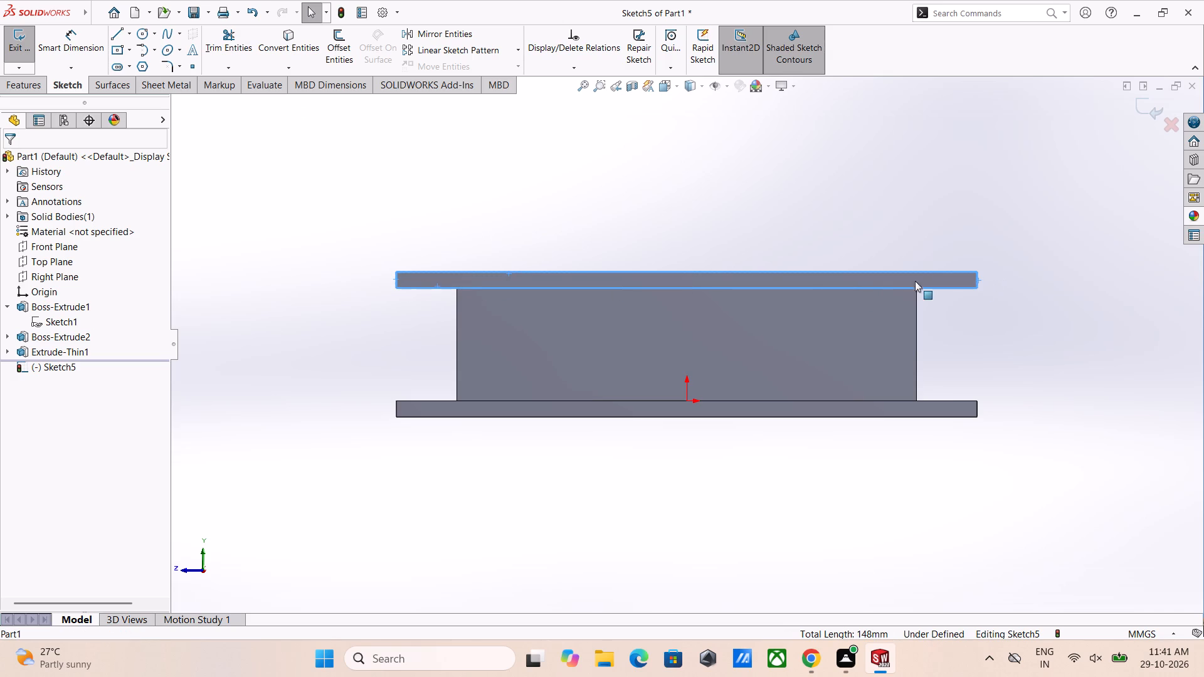
pyautogui.click(300, 48)
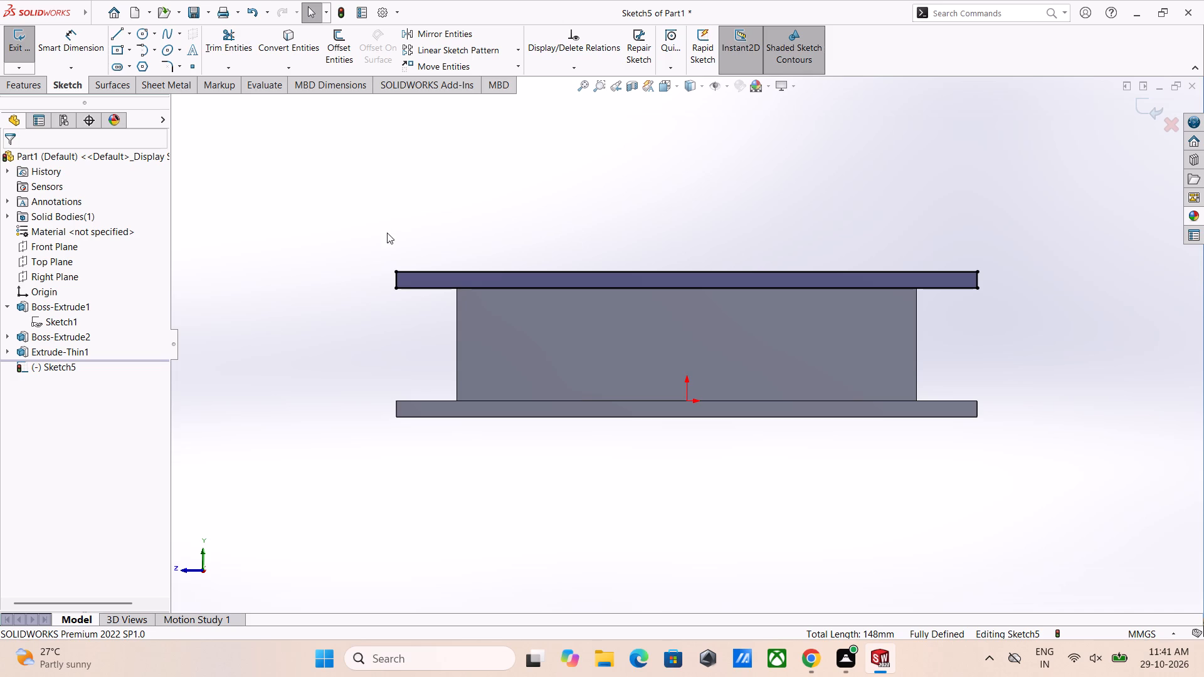
# Sketch a downward-bowing three-point arc of about 35.3 mm radius, with both endpoints inside the upper frame's end outline.
pyautogui.click(144, 51)
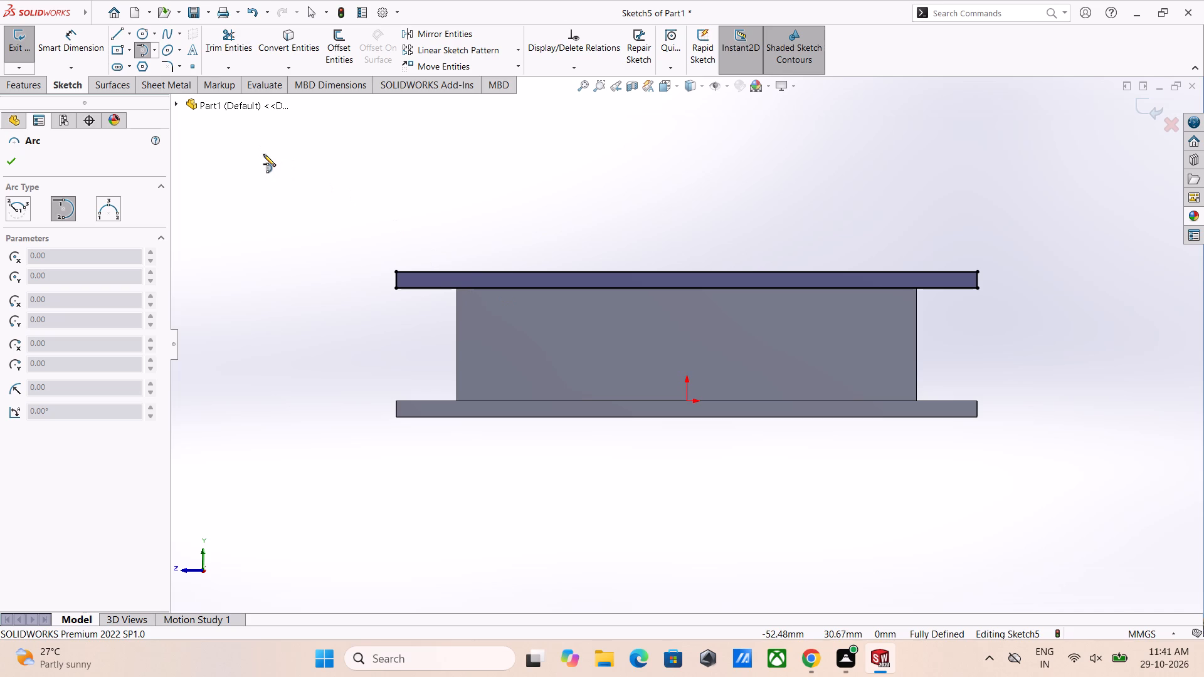
pyautogui.click(154, 51)
pyautogui.click(162, 99)
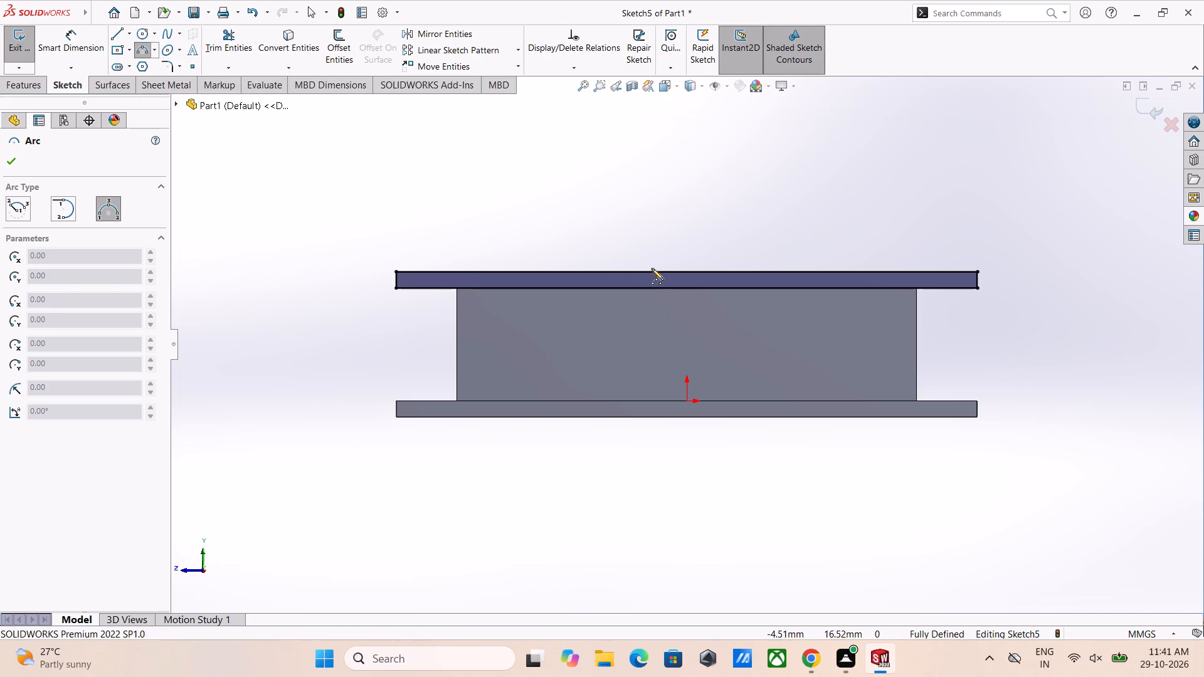
pyautogui.click(531, 284)
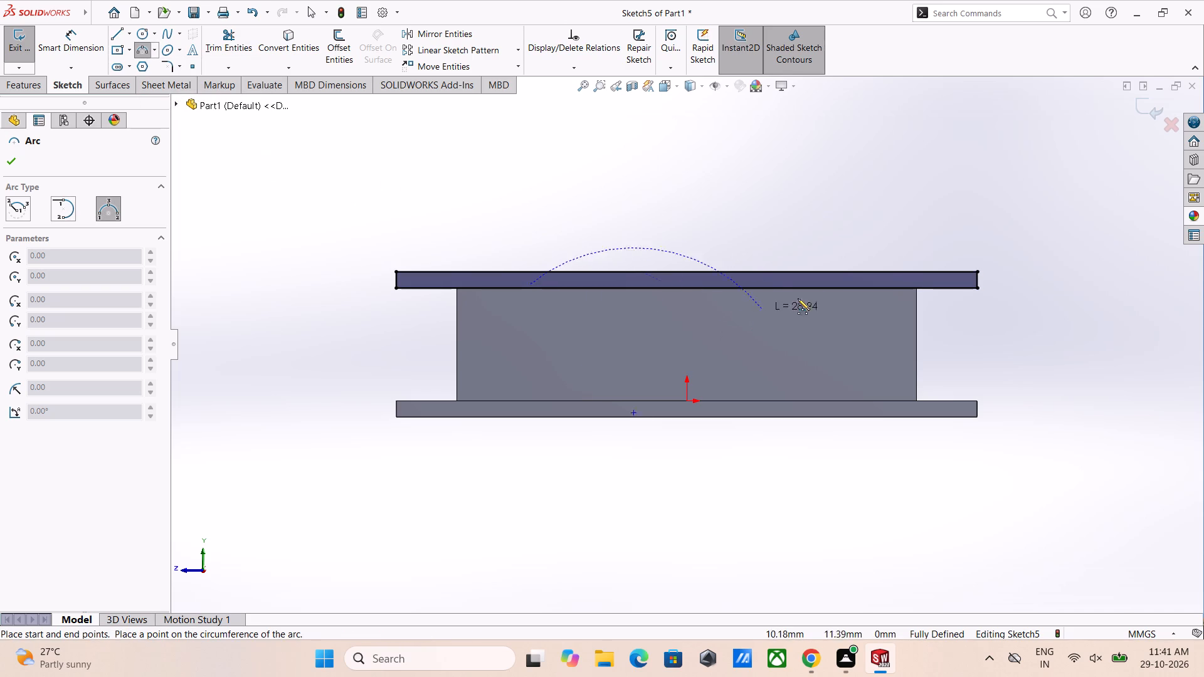
pyautogui.click(866, 282)
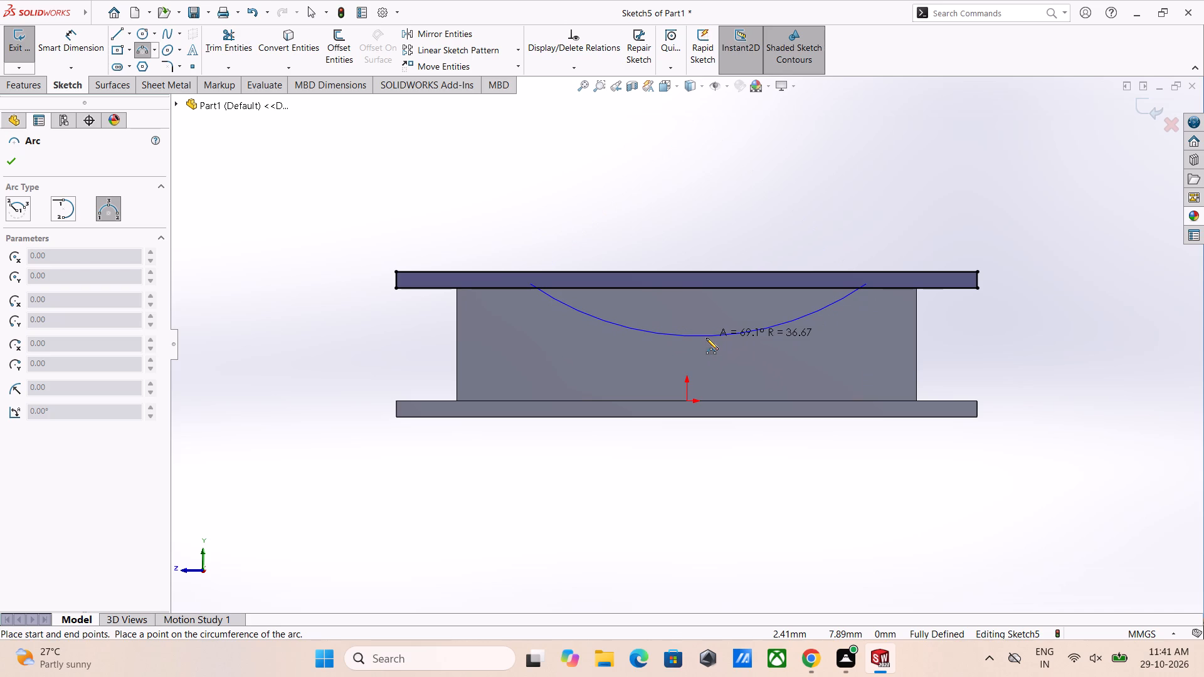
pyautogui.click(704, 338)
pyautogui.rightClick(705, 204)
pyautogui.click(728, 214)
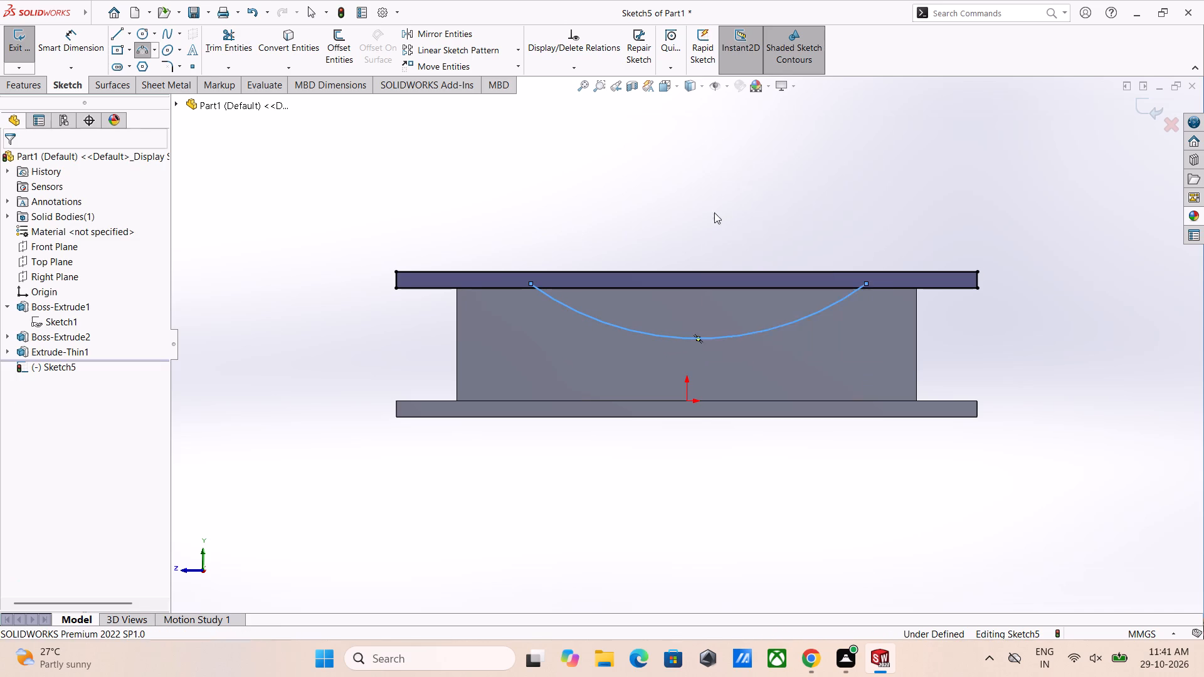
# Dimension the arc's radius as 35 mm.
pyautogui.moveTo(623, 199); pyautogui.dragTo(609, 128, button='right')
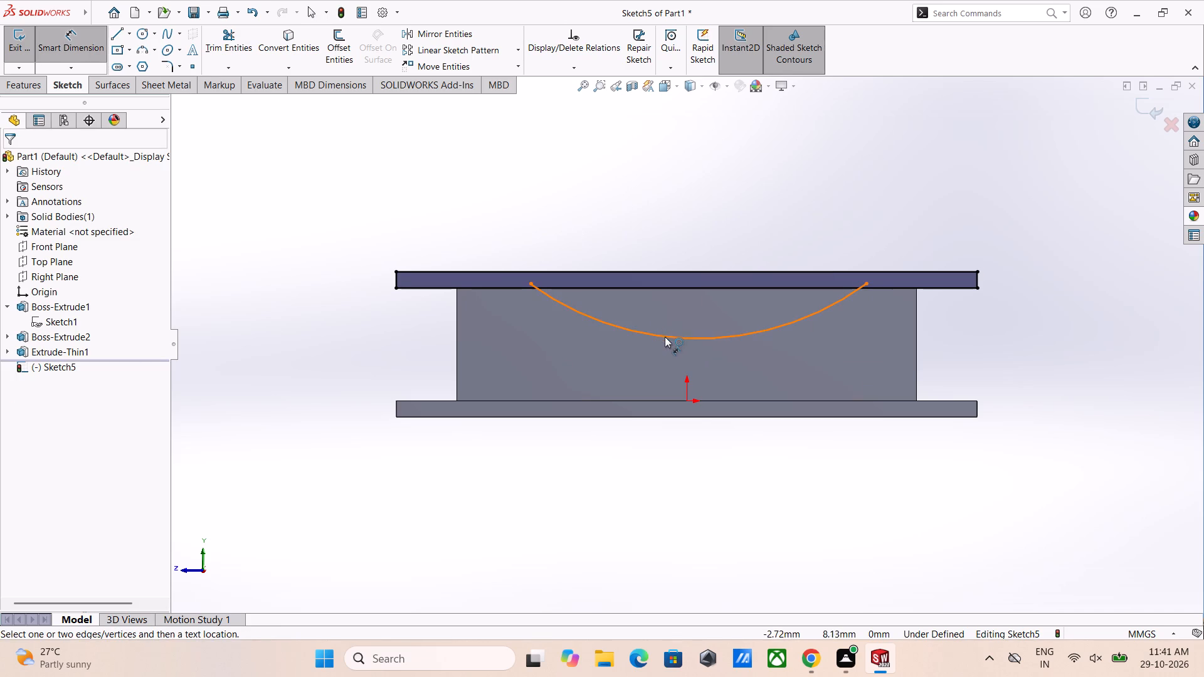
pyautogui.click(666, 337)
pyautogui.click(875, 481)
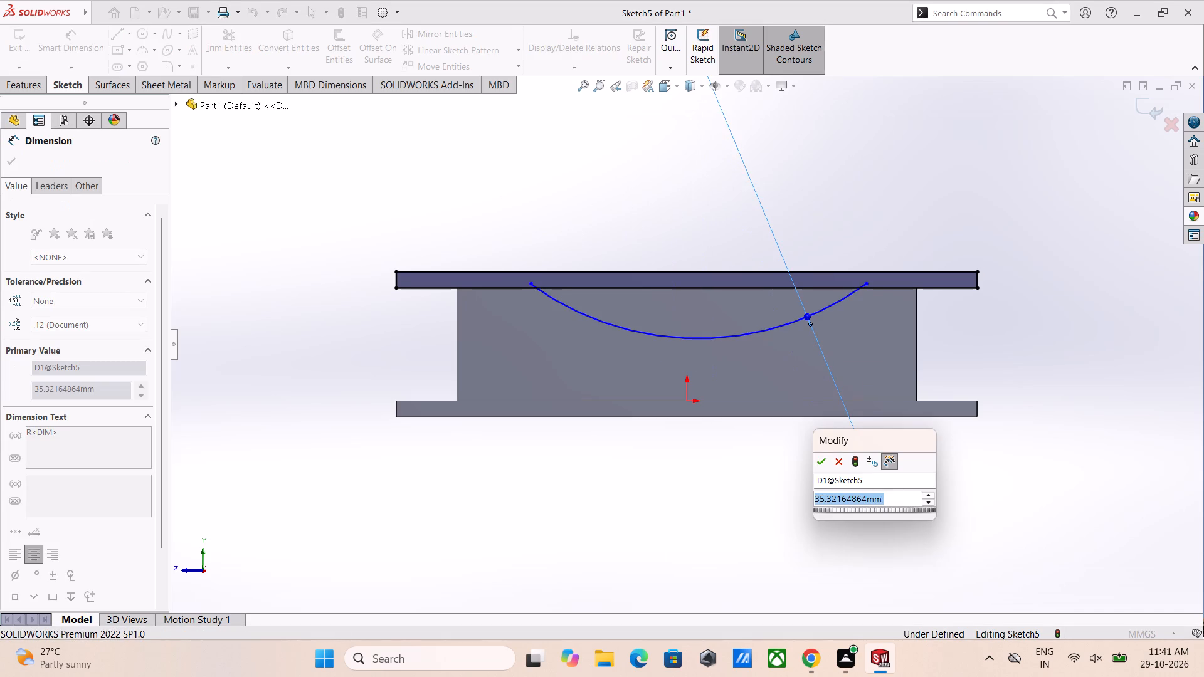
pyautogui.write('35')
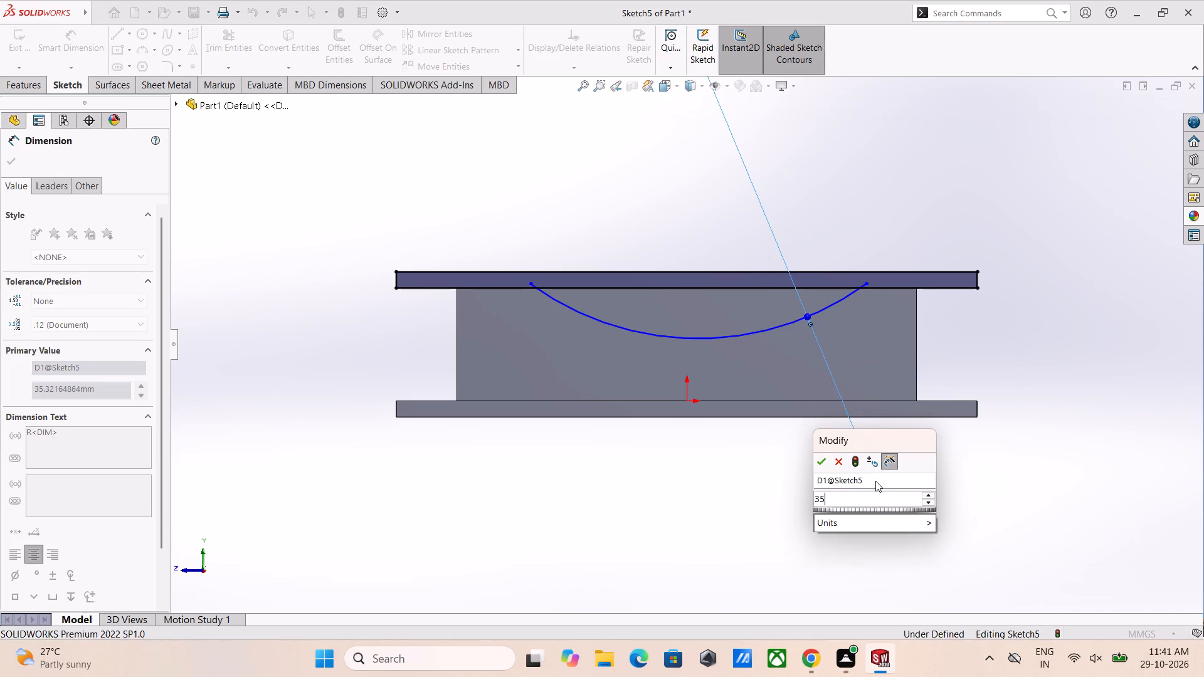
pyautogui.press('Return')
pyautogui.press('Escape')
pyautogui.press('Escape')
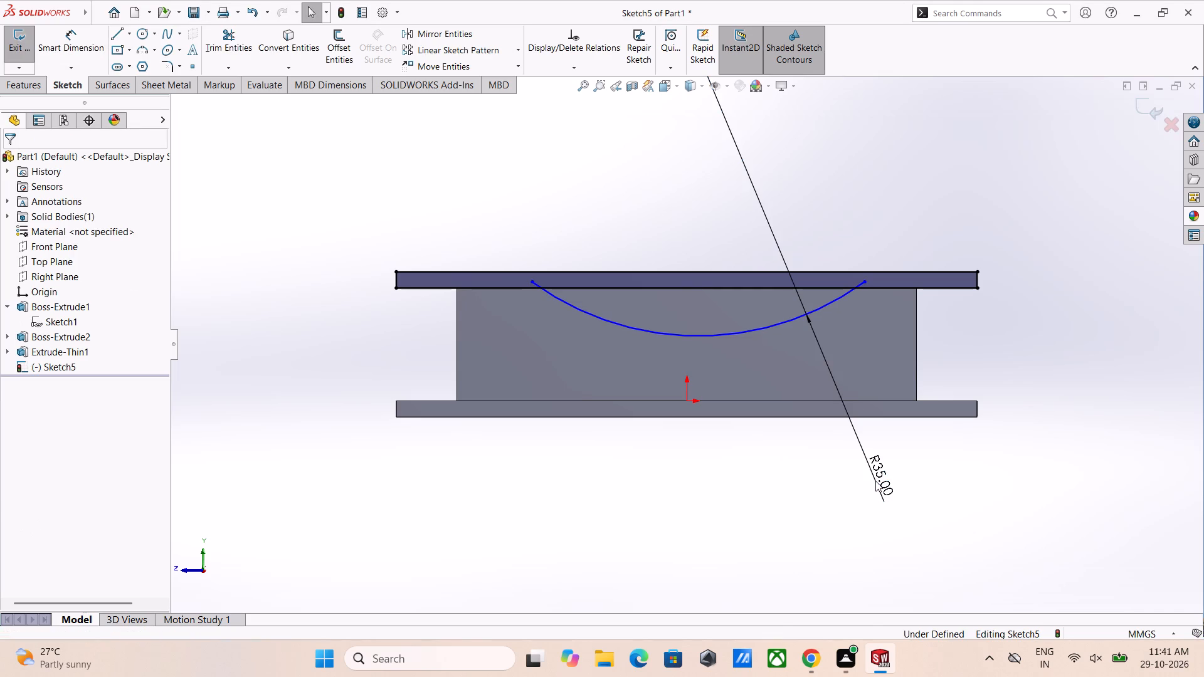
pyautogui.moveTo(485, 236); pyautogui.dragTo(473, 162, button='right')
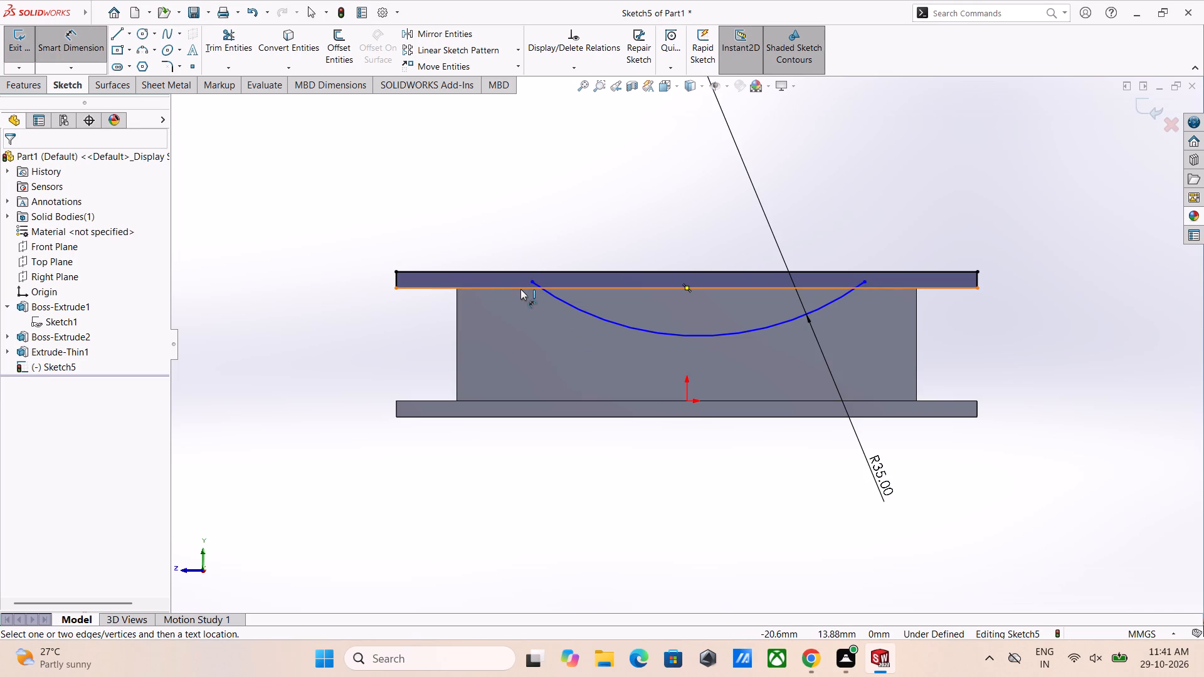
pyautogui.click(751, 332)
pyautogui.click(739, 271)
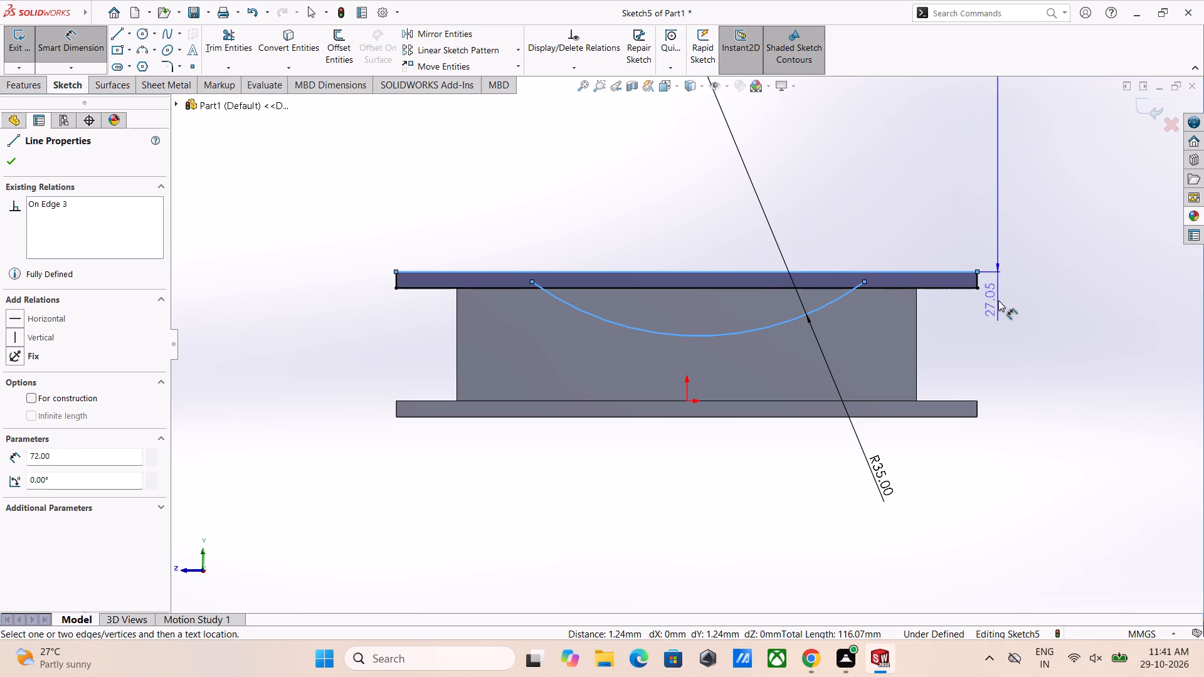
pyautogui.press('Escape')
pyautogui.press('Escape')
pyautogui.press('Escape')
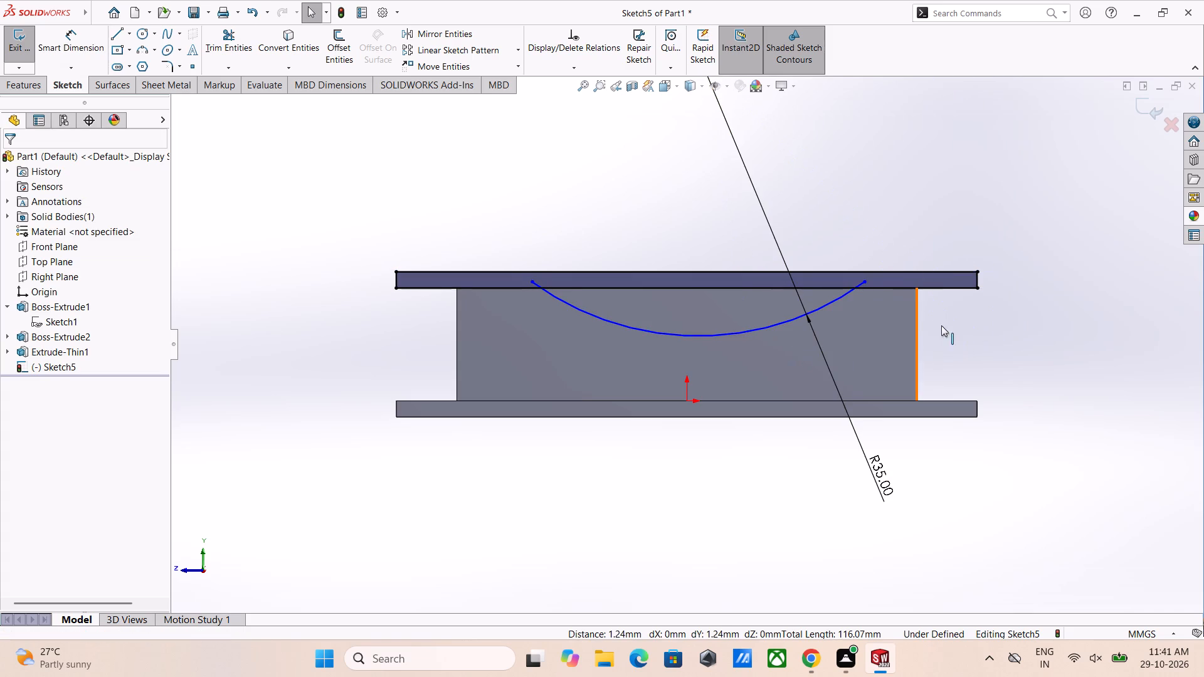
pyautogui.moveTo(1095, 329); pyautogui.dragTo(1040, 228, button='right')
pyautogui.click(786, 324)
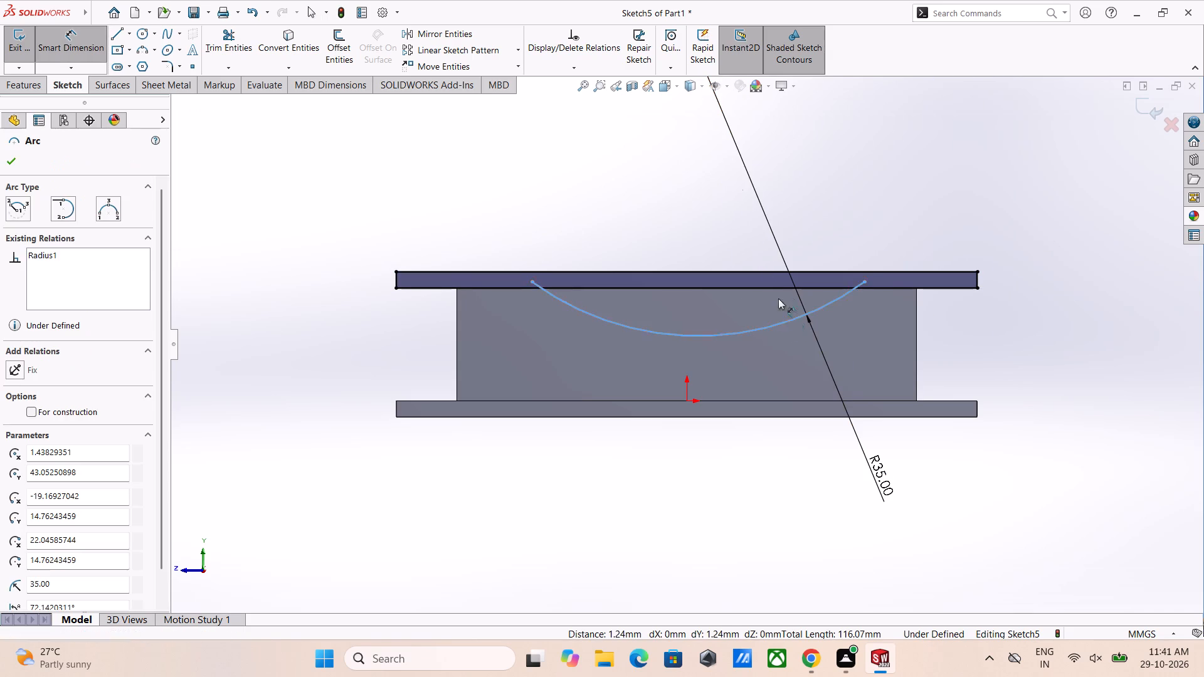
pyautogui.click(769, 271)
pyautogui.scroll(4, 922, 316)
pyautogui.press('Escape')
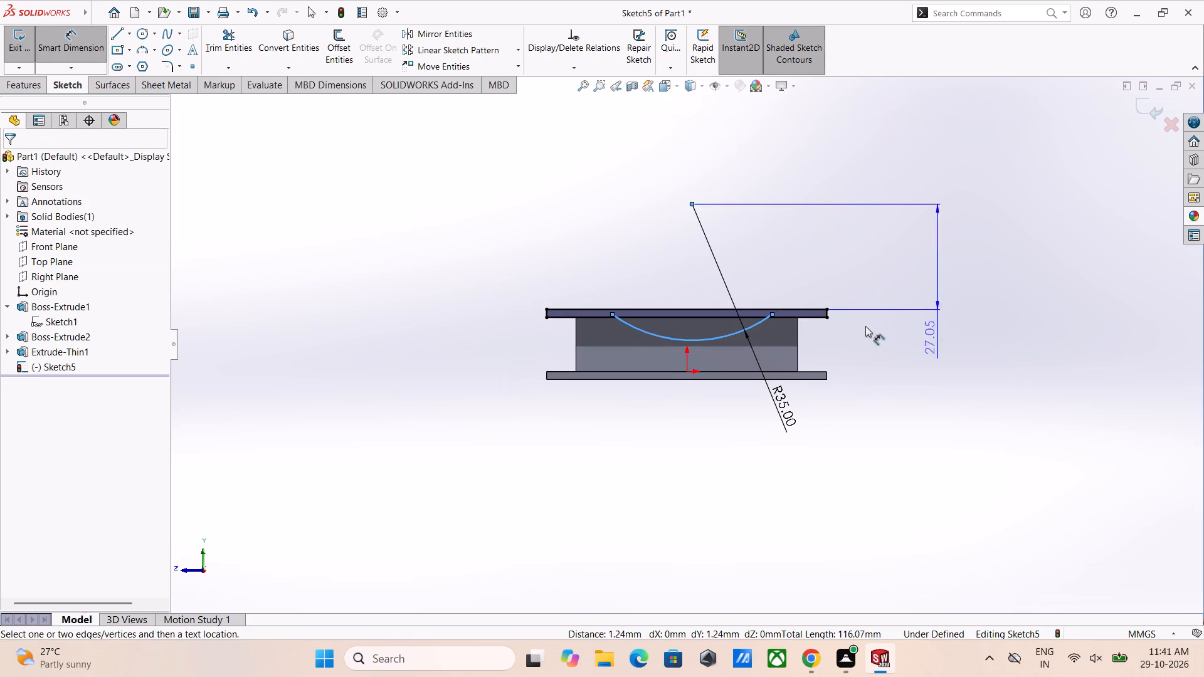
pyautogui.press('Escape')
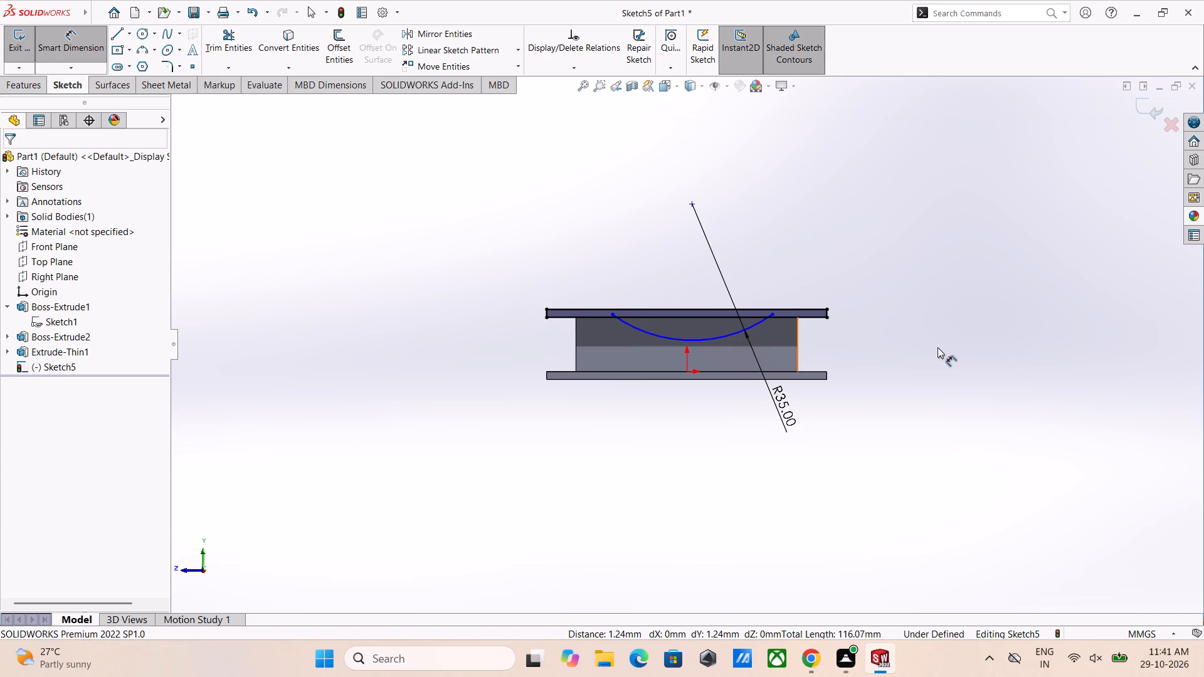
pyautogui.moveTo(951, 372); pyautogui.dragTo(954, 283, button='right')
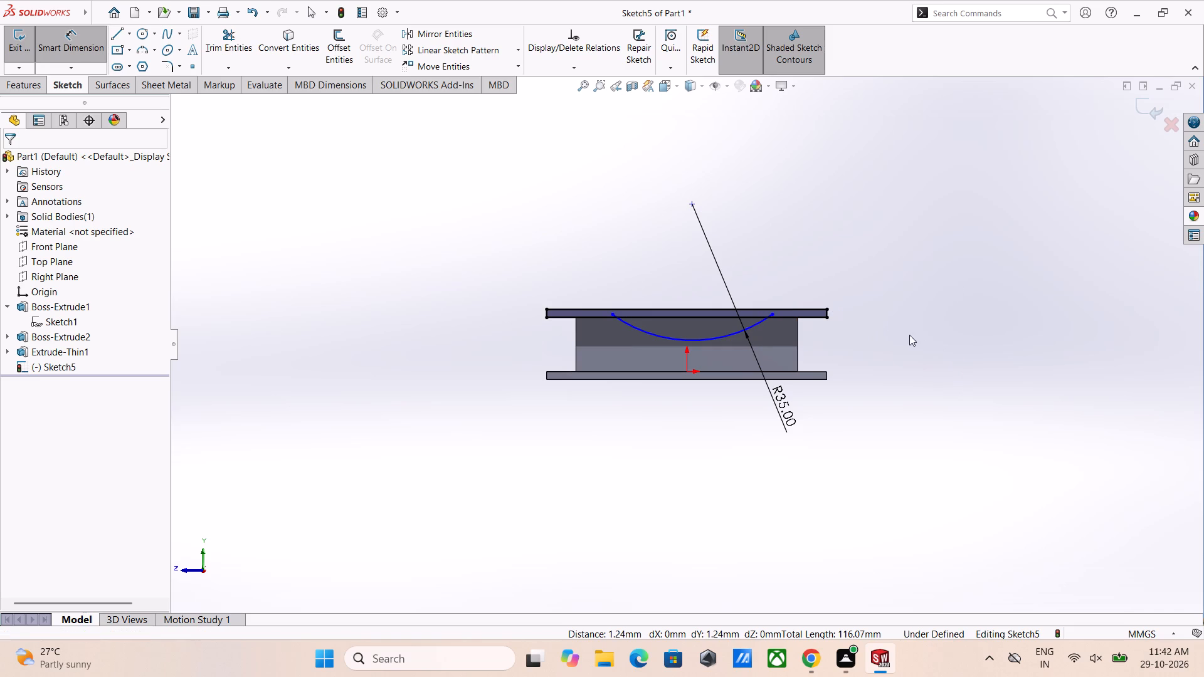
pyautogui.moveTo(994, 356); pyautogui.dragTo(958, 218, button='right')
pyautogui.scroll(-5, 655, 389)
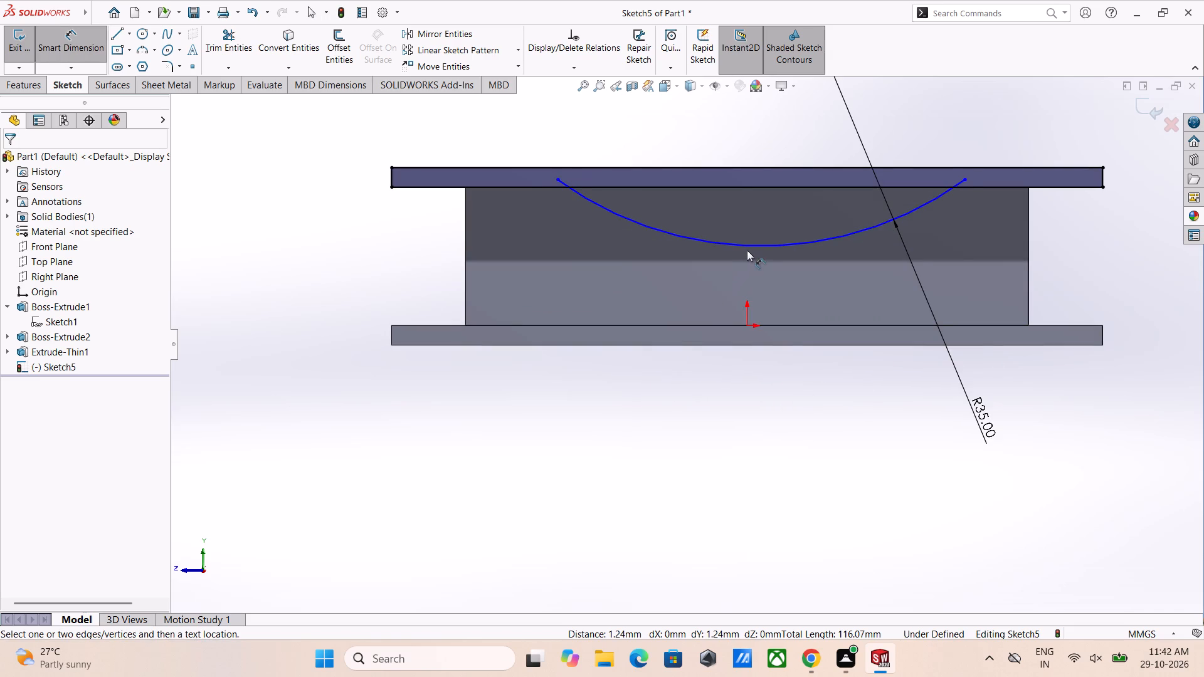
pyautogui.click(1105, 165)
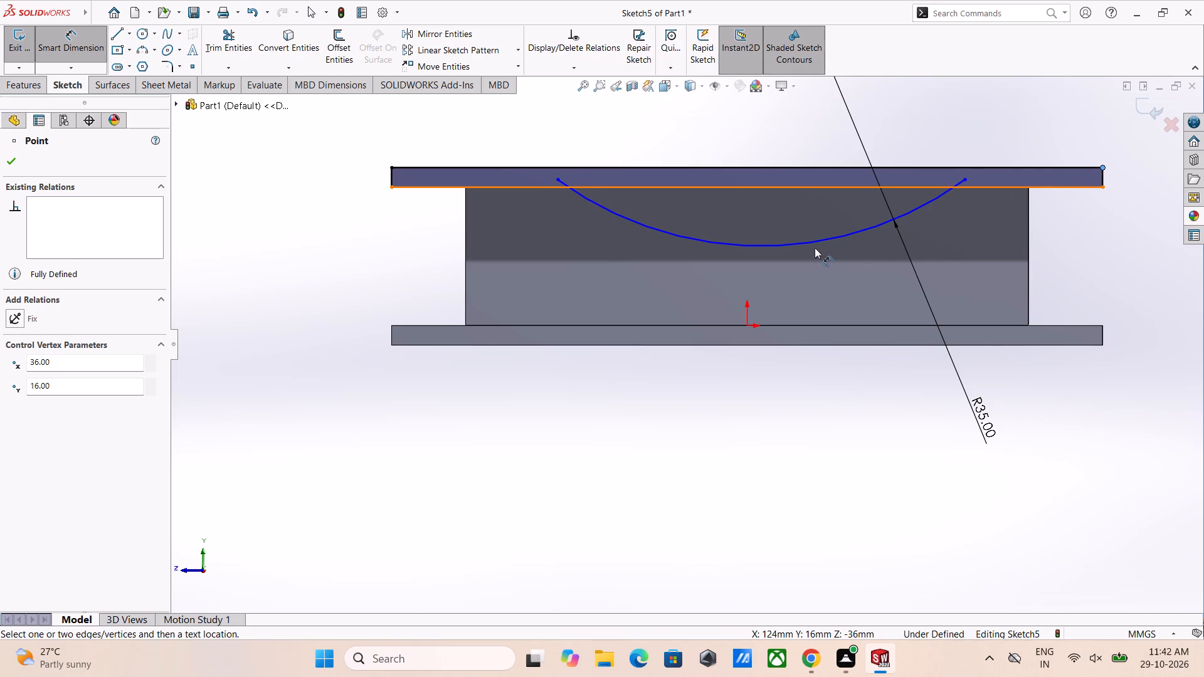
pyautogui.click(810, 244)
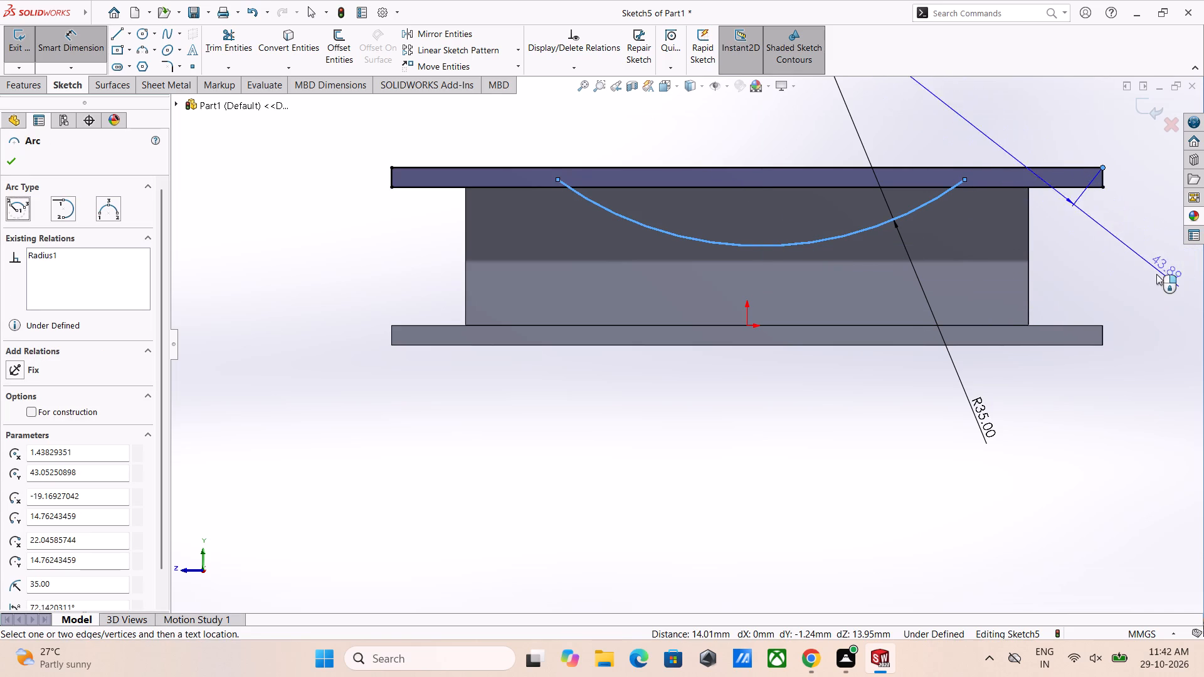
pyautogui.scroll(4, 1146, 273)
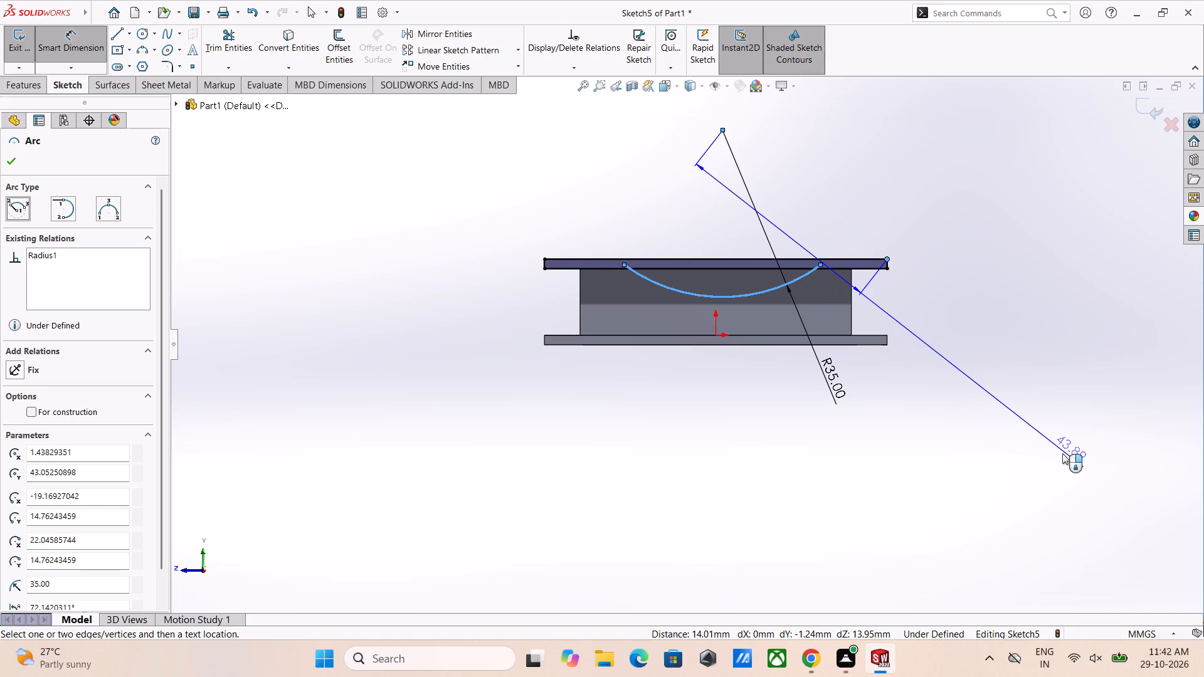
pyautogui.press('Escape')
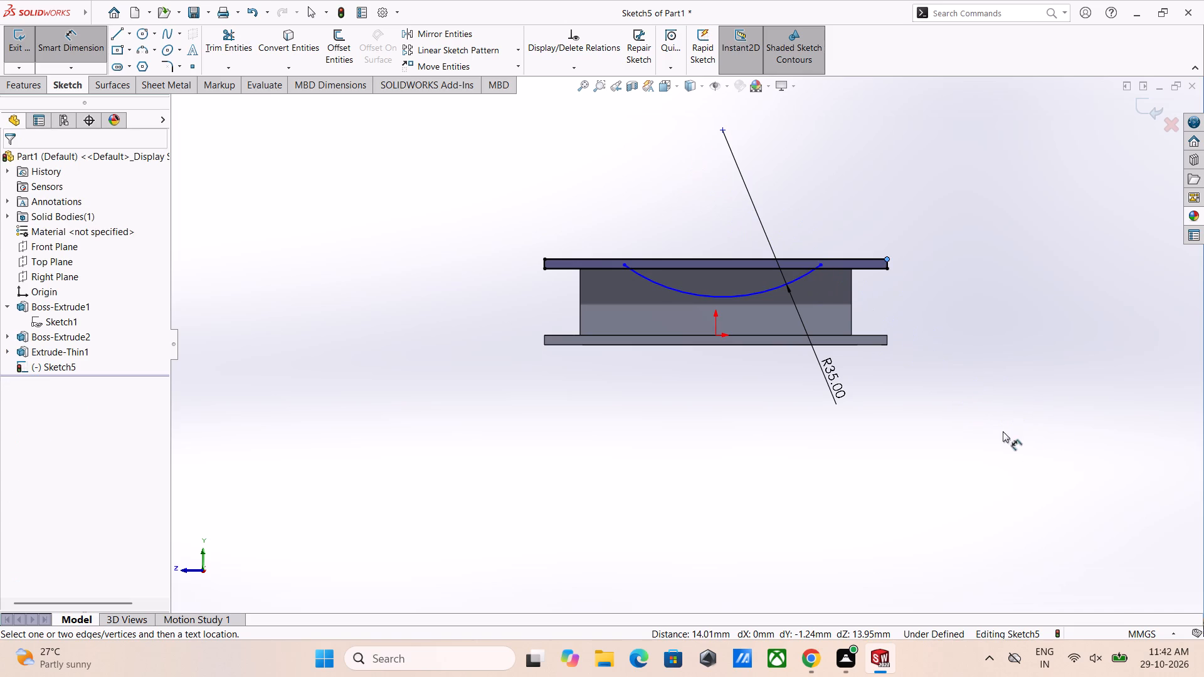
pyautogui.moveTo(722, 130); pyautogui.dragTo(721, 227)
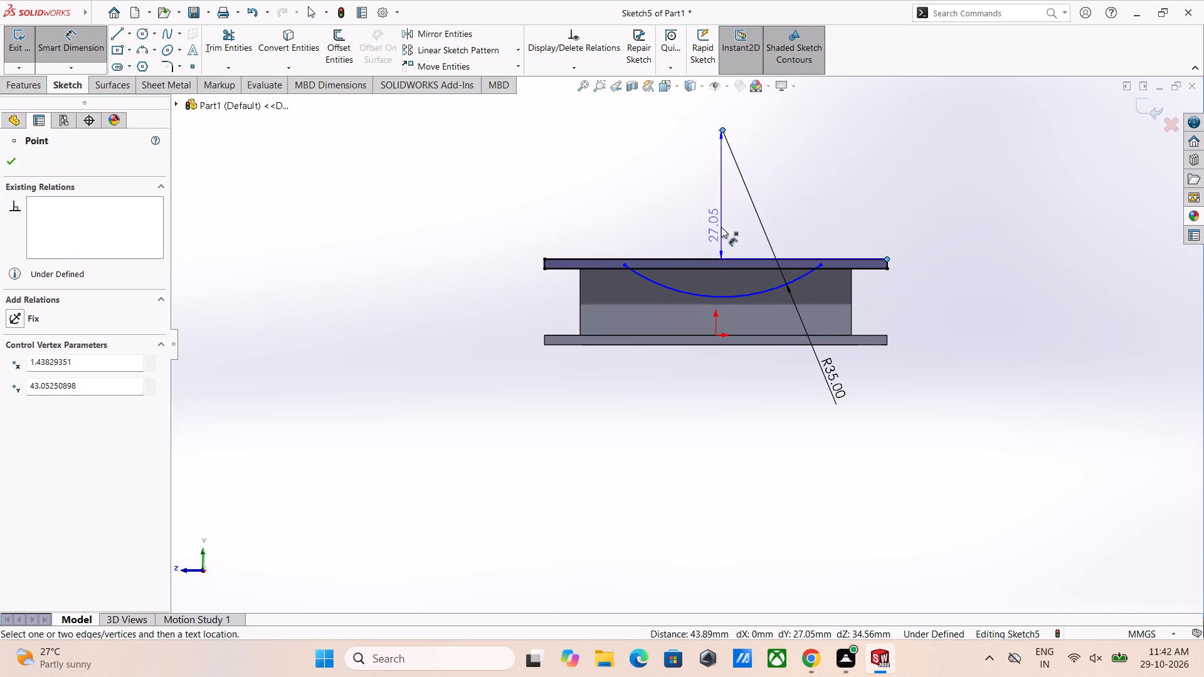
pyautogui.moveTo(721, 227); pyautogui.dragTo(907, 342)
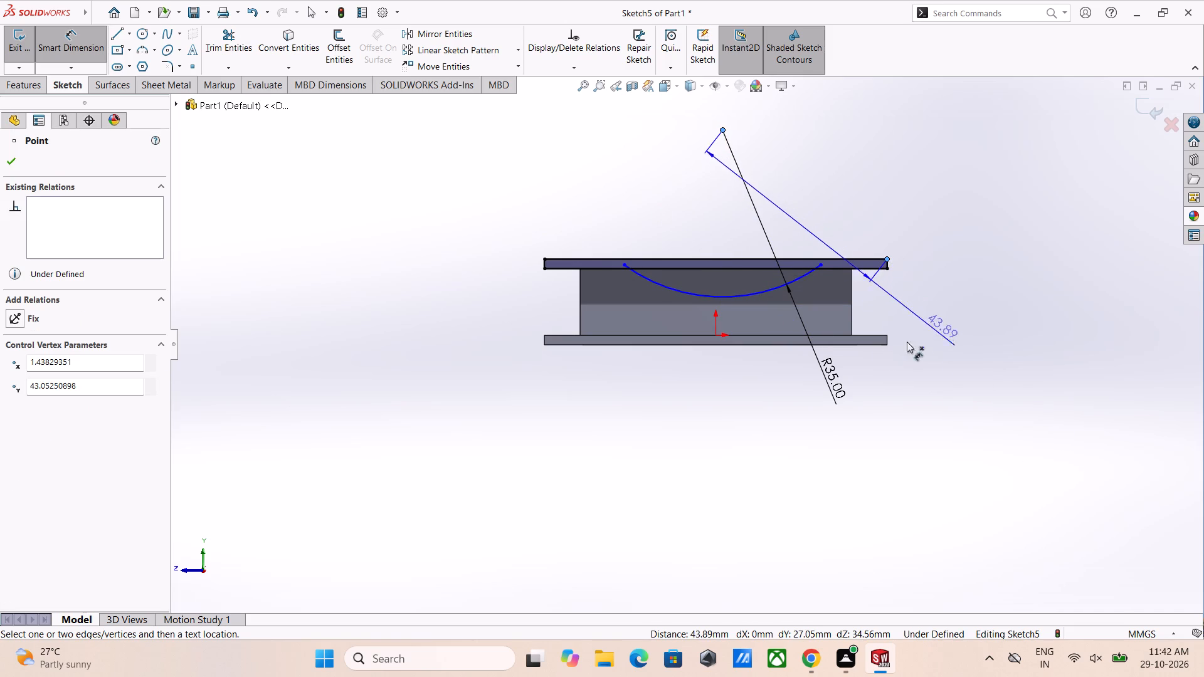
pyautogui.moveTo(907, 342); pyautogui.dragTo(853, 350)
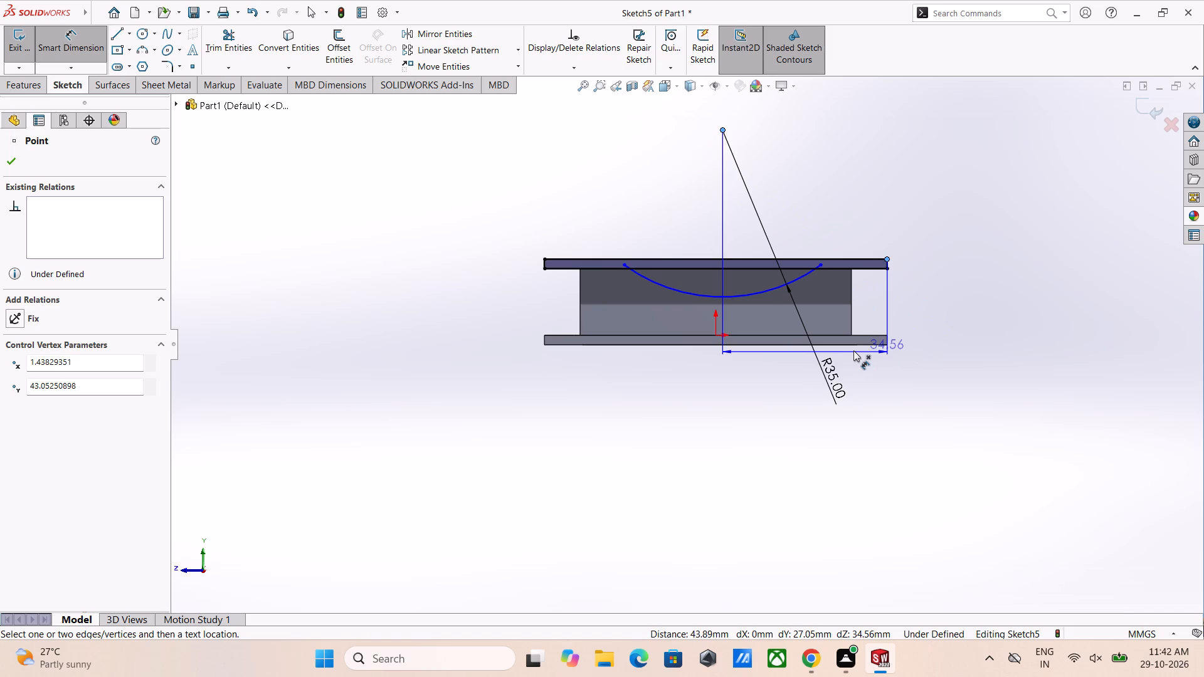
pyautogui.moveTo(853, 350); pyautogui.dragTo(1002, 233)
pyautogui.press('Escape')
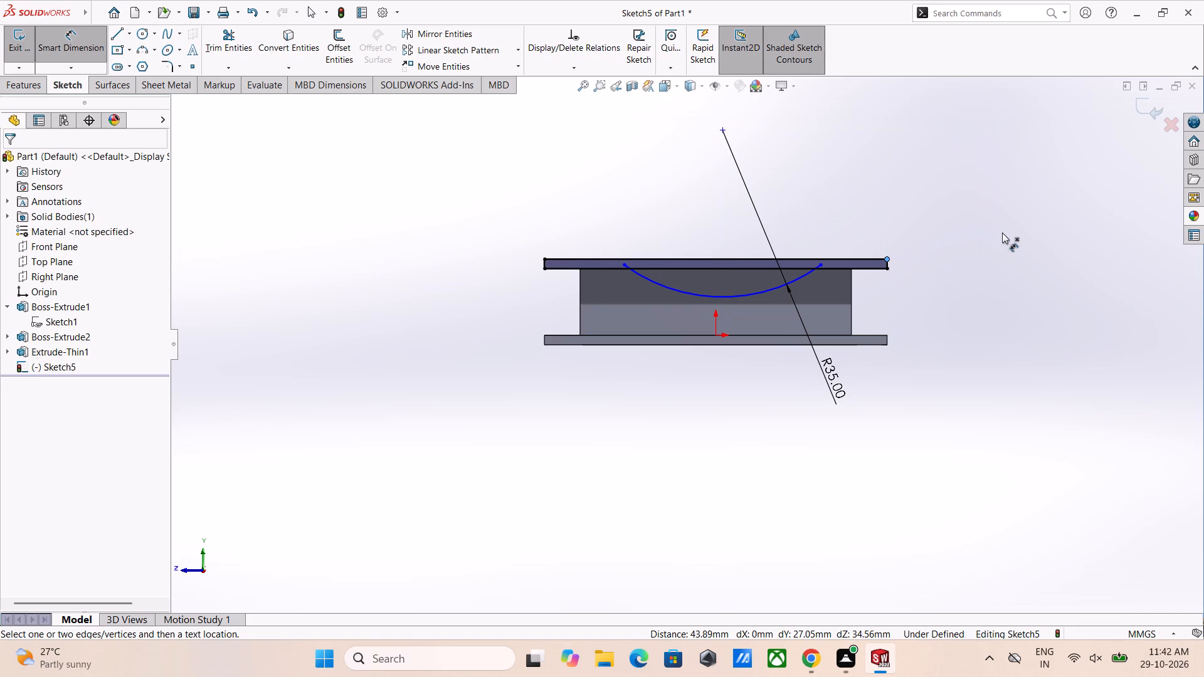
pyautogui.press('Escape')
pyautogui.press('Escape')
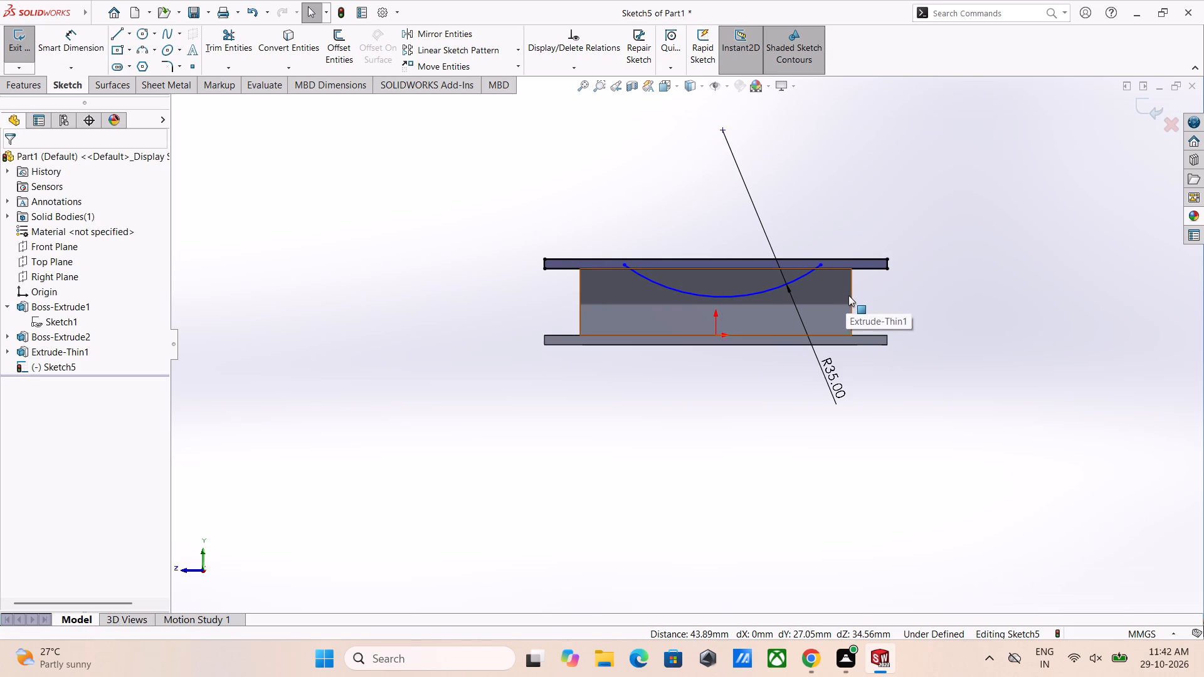
# Make one endpoint of the 35 mm radius arc coincident with the top line of the upper frame's end outline.
pyautogui.keyDown('ctrl'); pyautogui.click(621, 262); pyautogui.keyUp('ctrl')
pyautogui.keyDown('ctrl'); pyautogui.click(618, 259); pyautogui.keyUp('ctrl')
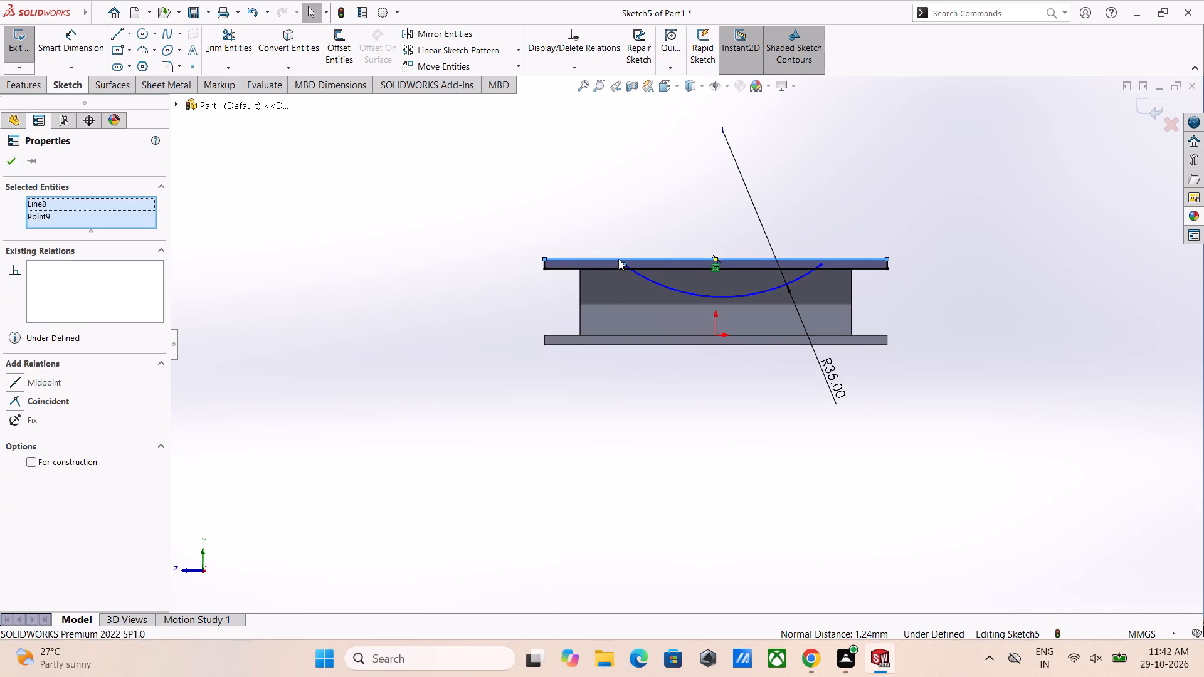
pyautogui.click(13, 404)
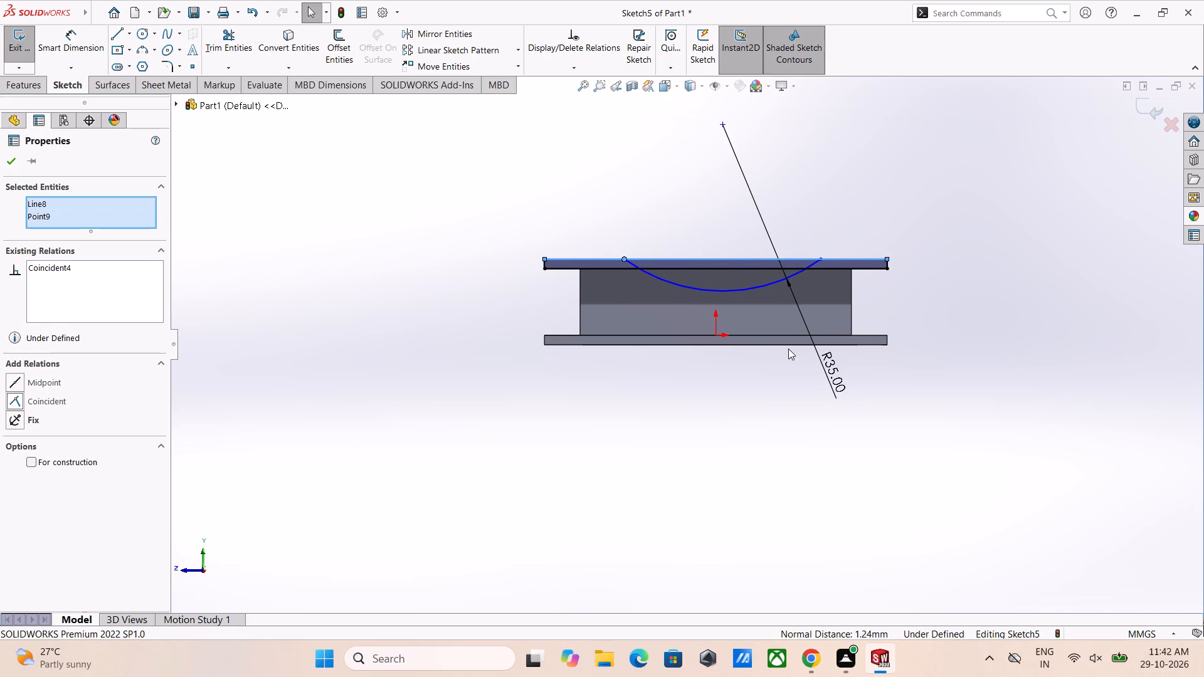
pyautogui.click(977, 261)
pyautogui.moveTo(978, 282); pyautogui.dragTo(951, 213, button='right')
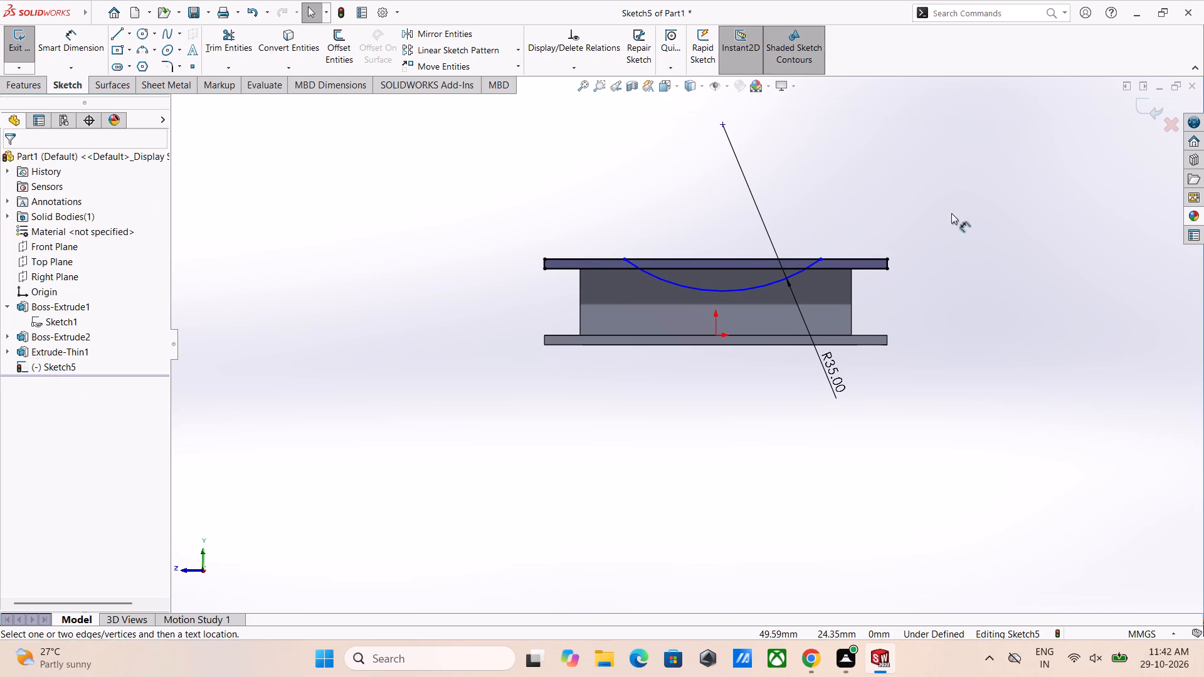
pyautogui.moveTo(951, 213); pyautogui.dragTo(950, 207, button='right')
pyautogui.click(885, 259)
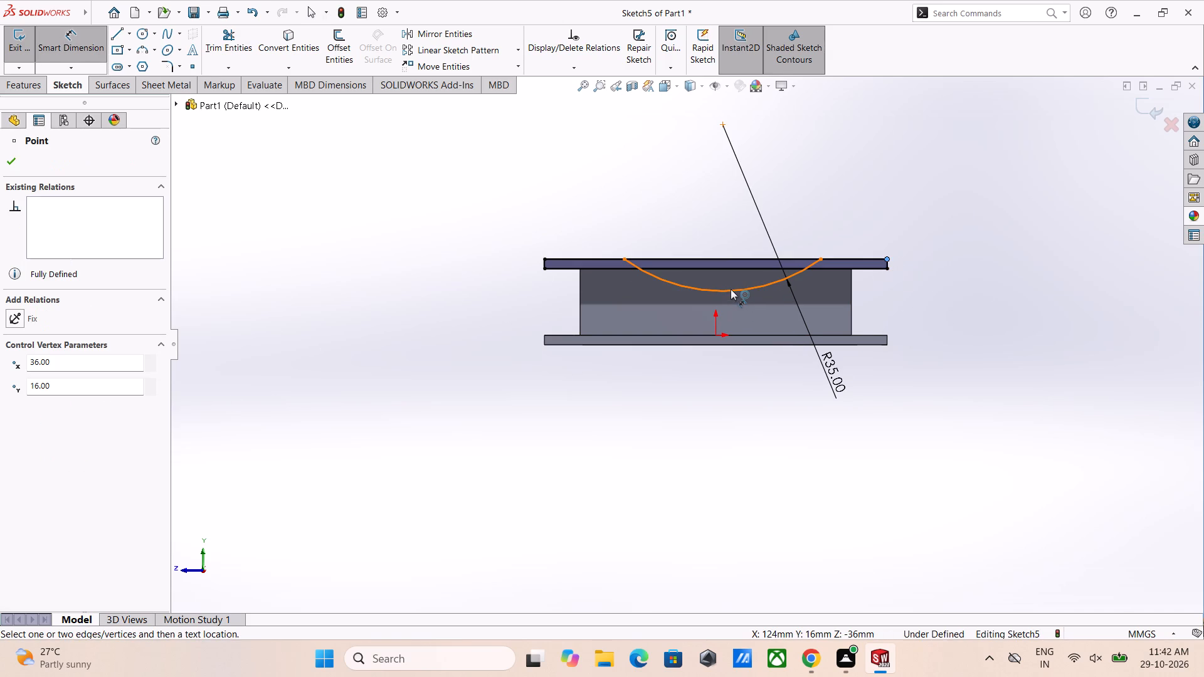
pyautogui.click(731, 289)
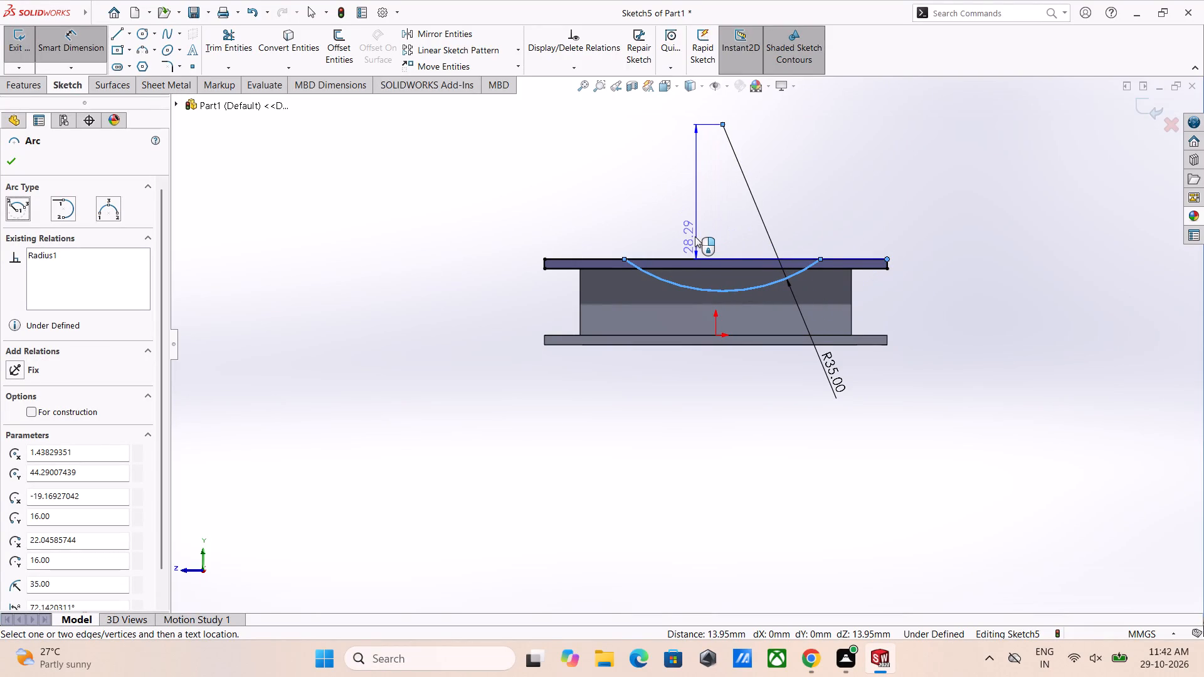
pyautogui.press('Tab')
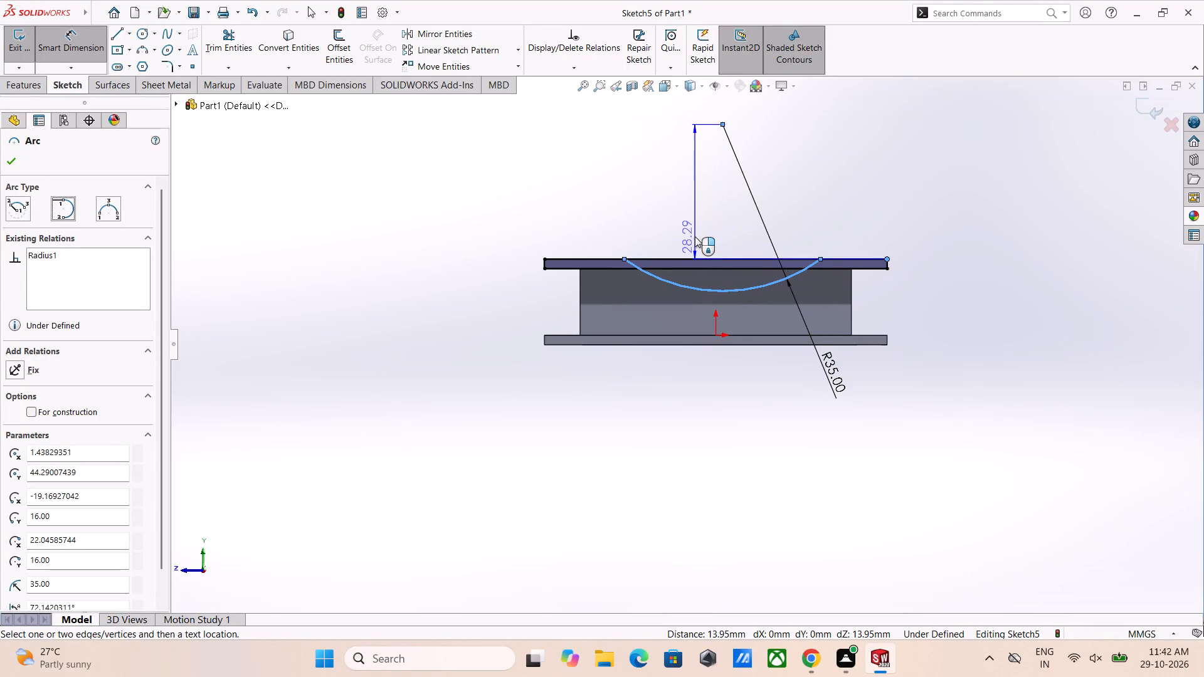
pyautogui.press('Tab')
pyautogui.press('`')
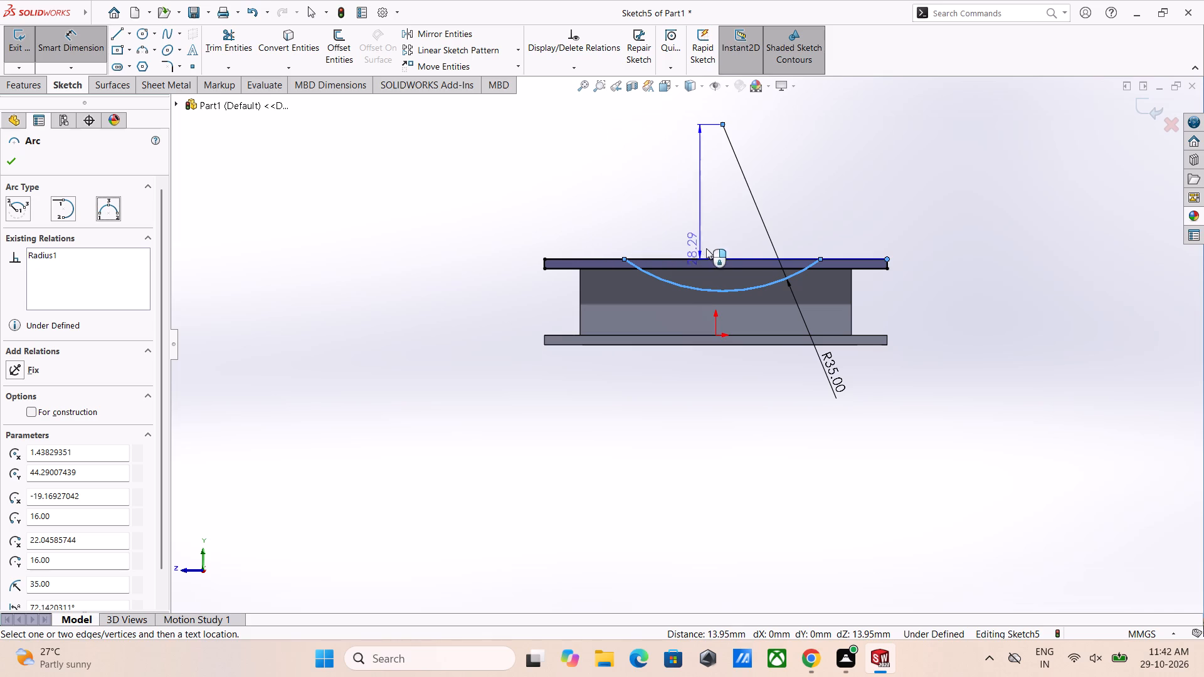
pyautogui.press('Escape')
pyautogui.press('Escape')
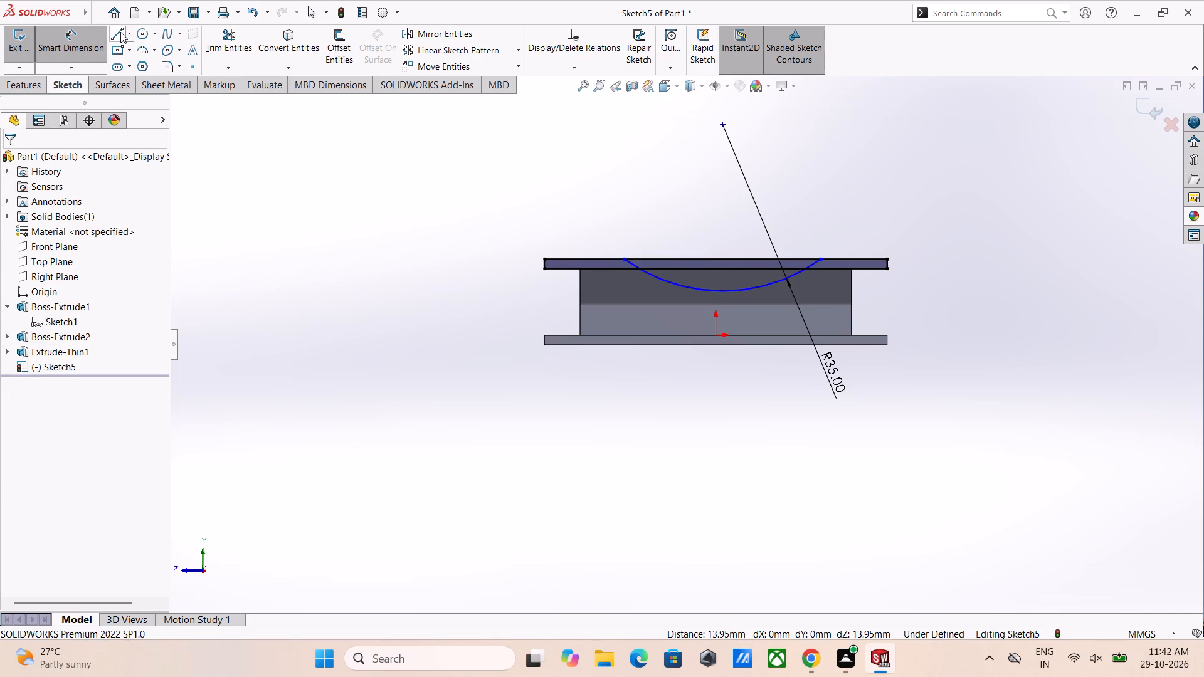
# Sketch a horizontal centerline about 40 mm long from the arc's lowest point out past the frame's end.
pyautogui.click(130, 35)
pyautogui.click(139, 66)
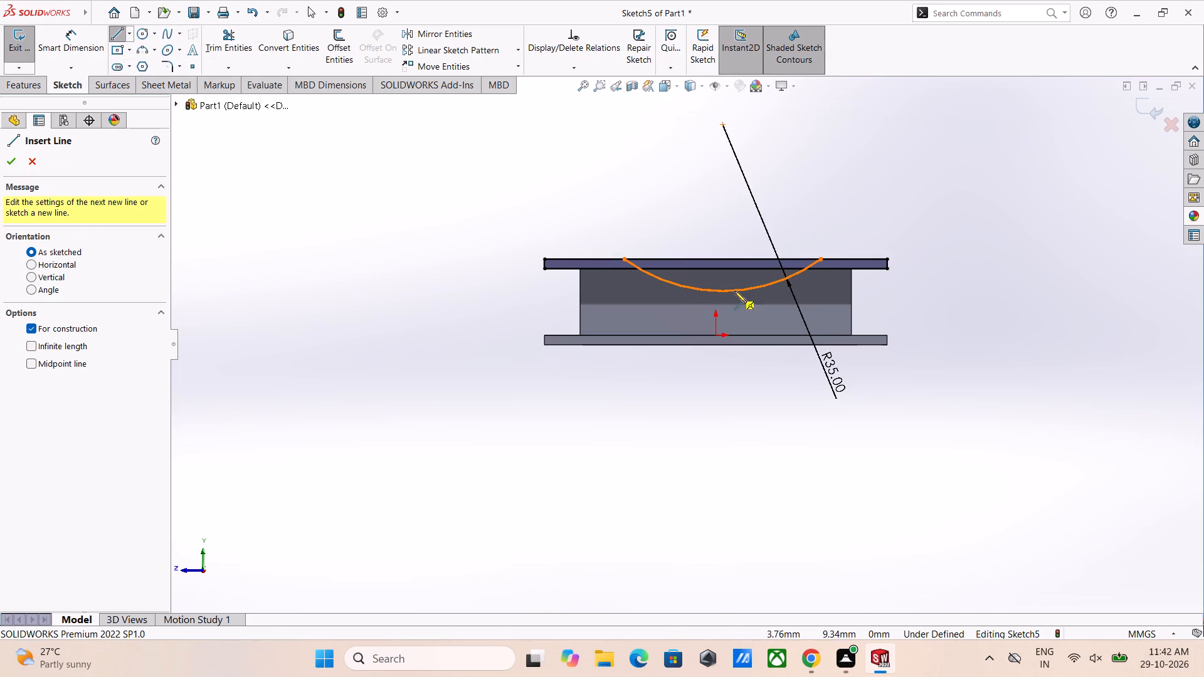
pyautogui.click(724, 290)
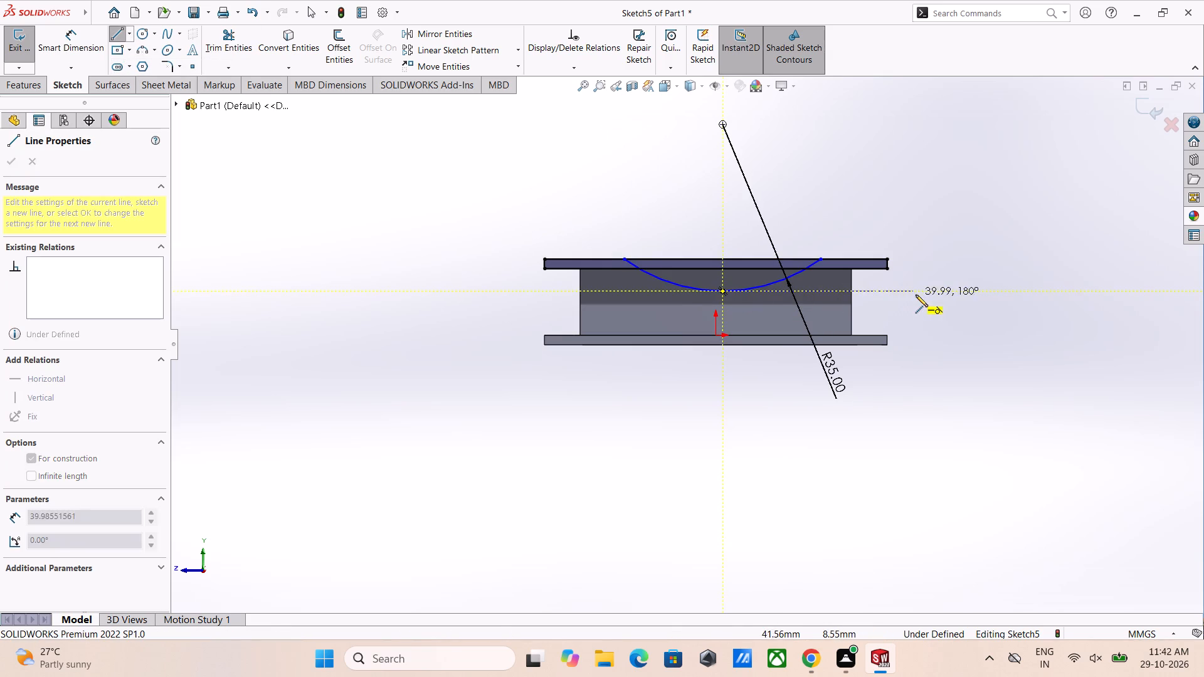
pyautogui.click(916, 295)
pyautogui.rightClick(916, 295)
pyautogui.click(944, 305)
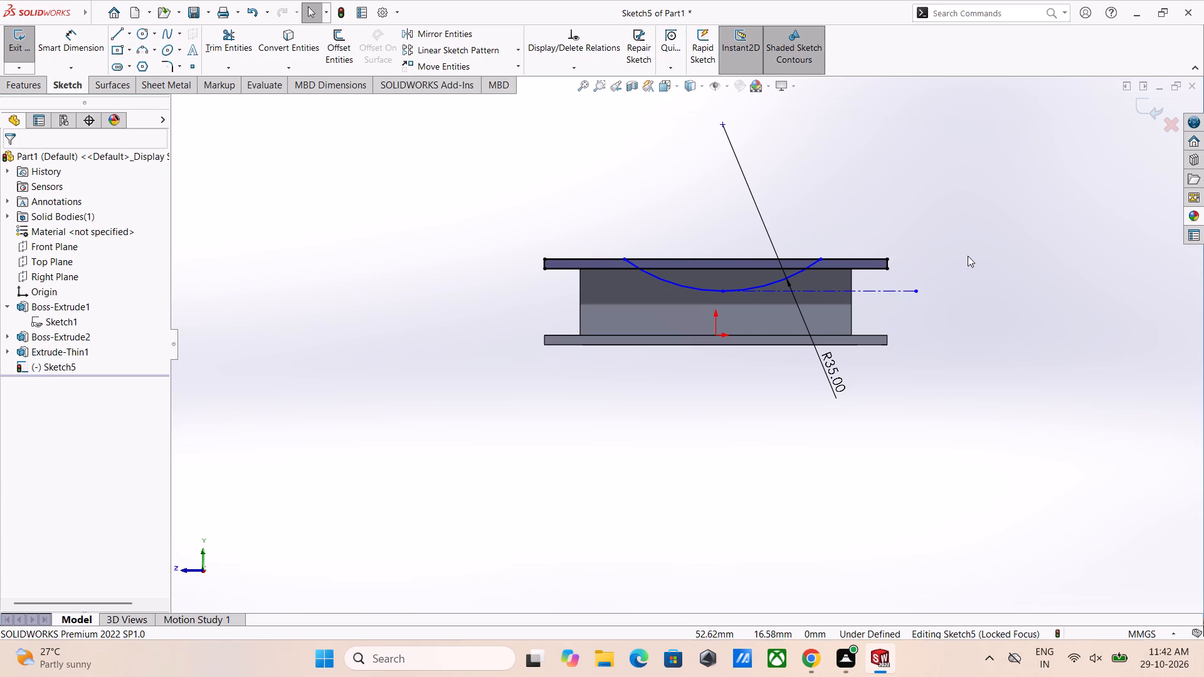
# Dimension the vertical distance from the upper frame outline's top corner to the centerline as 7 mm.
pyautogui.moveTo(968, 256); pyautogui.dragTo(951, 165, button='right')
pyautogui.click(887, 256)
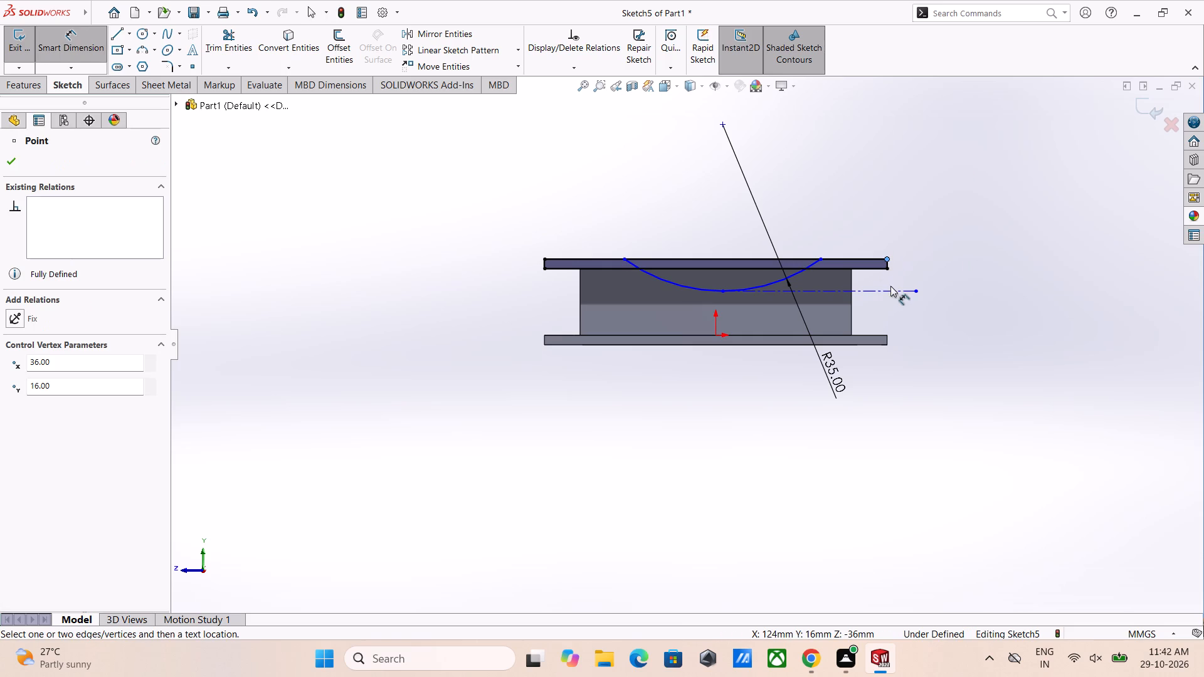
pyautogui.click(892, 290)
pyautogui.click(946, 273)
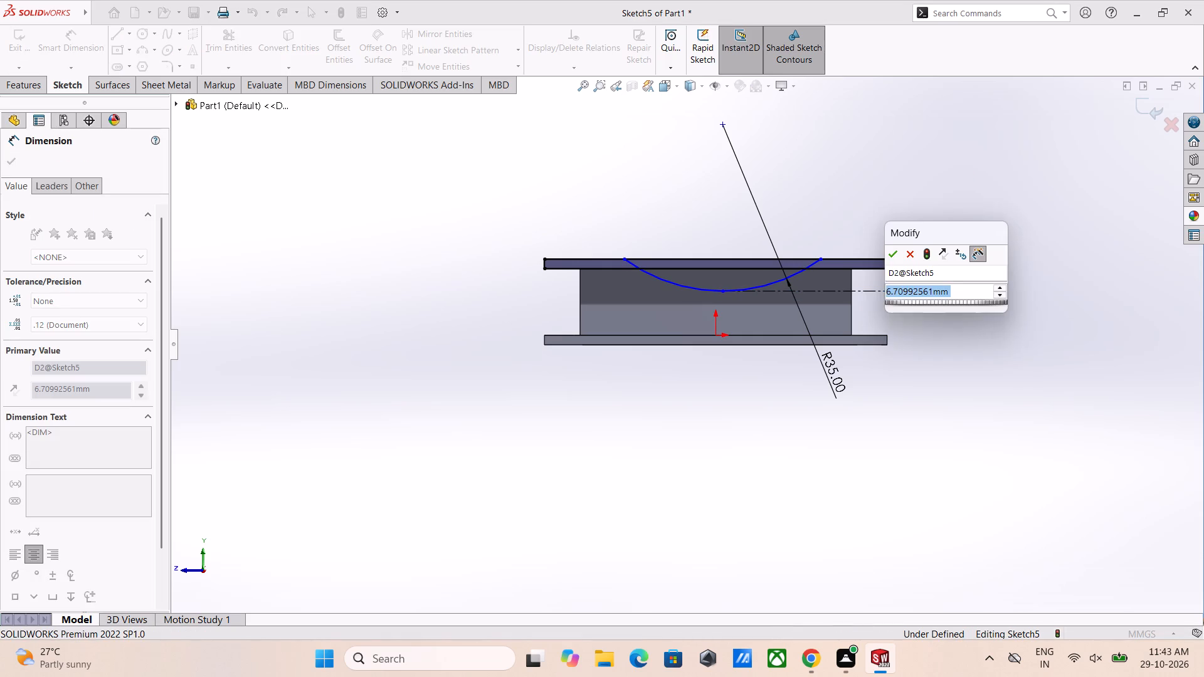
pyautogui.press('7')
pyautogui.press('Return')
pyautogui.rightClick(951, 282)
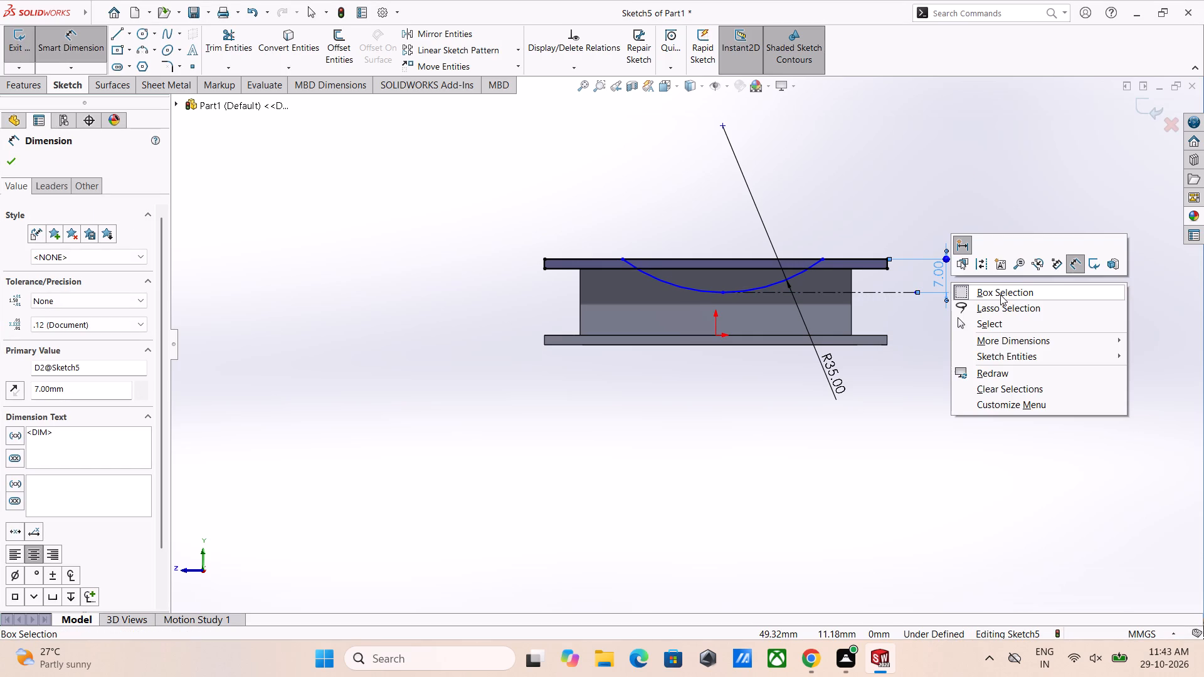
pyautogui.click(951, 163)
pyautogui.click(409, 222)
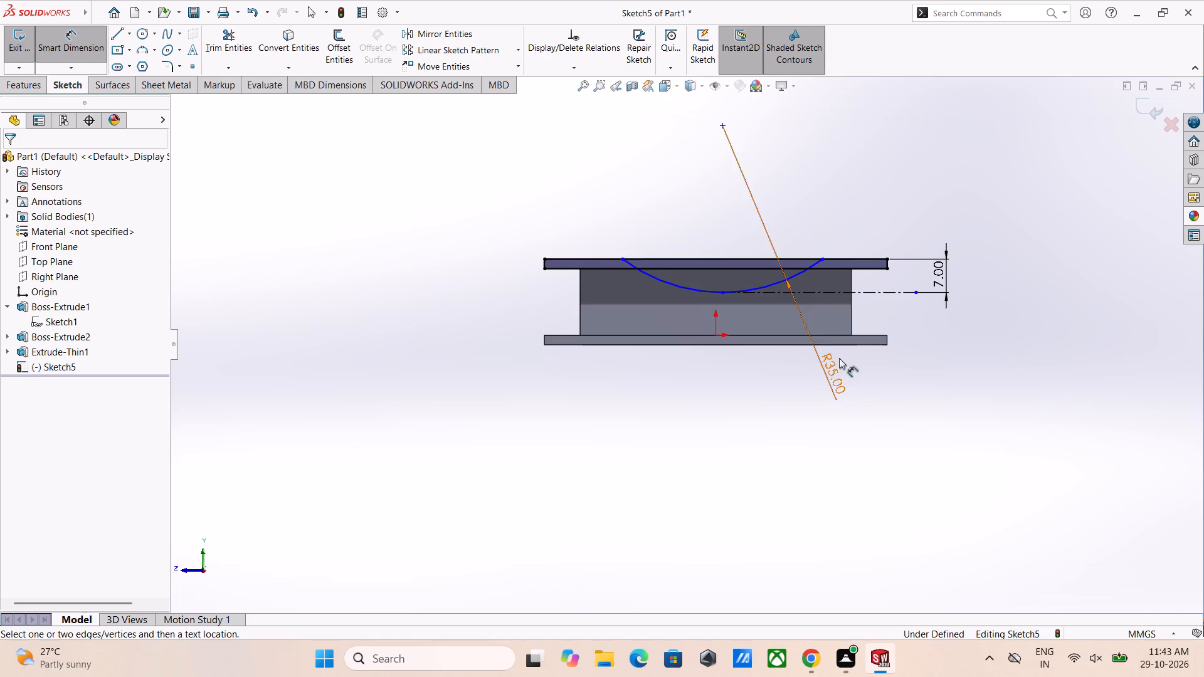
pyautogui.scroll(2, 839, 358)
pyautogui.scroll(-3, 746, 319)
pyautogui.click(1077, 402)
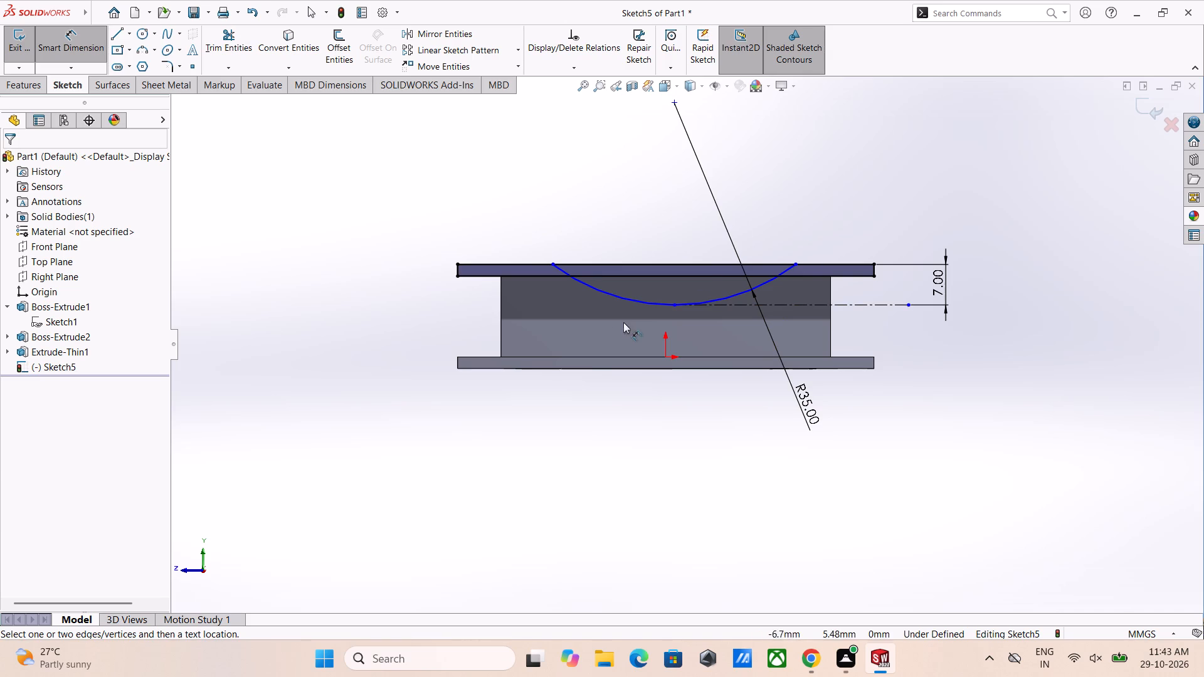
pyautogui.press('Escape')
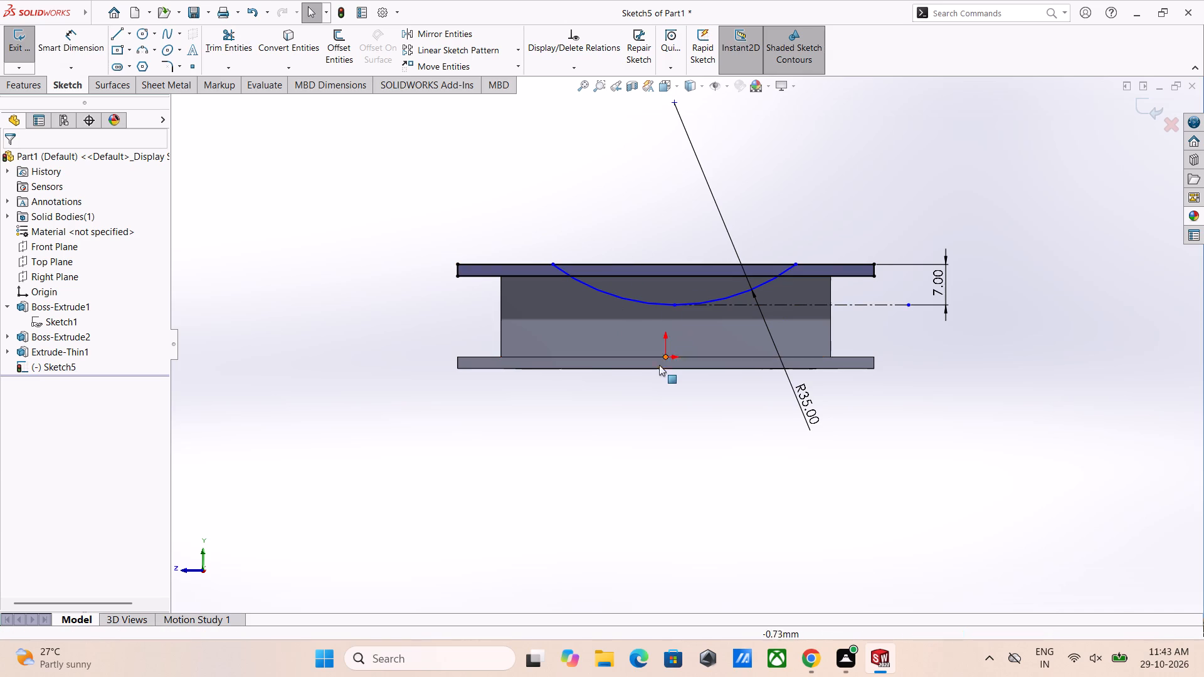
# Align the arc's lowest point with the origin using a Vertical relation and finish the sketch.
pyautogui.keyDown('ctrl'); pyautogui.click(665, 354); pyautogui.keyUp('ctrl')
pyautogui.keyDown('ctrl'); pyautogui.click(675, 308); pyautogui.keyUp('ctrl')
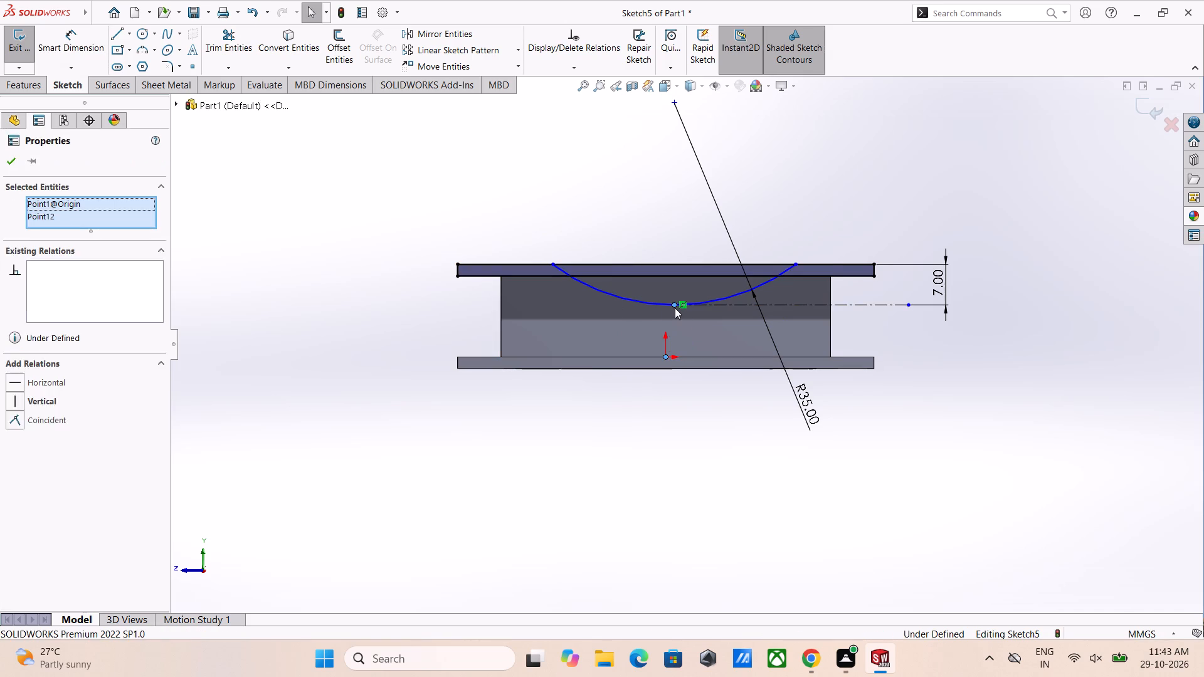
pyautogui.rightClick(675, 308)
pyautogui.click(706, 272)
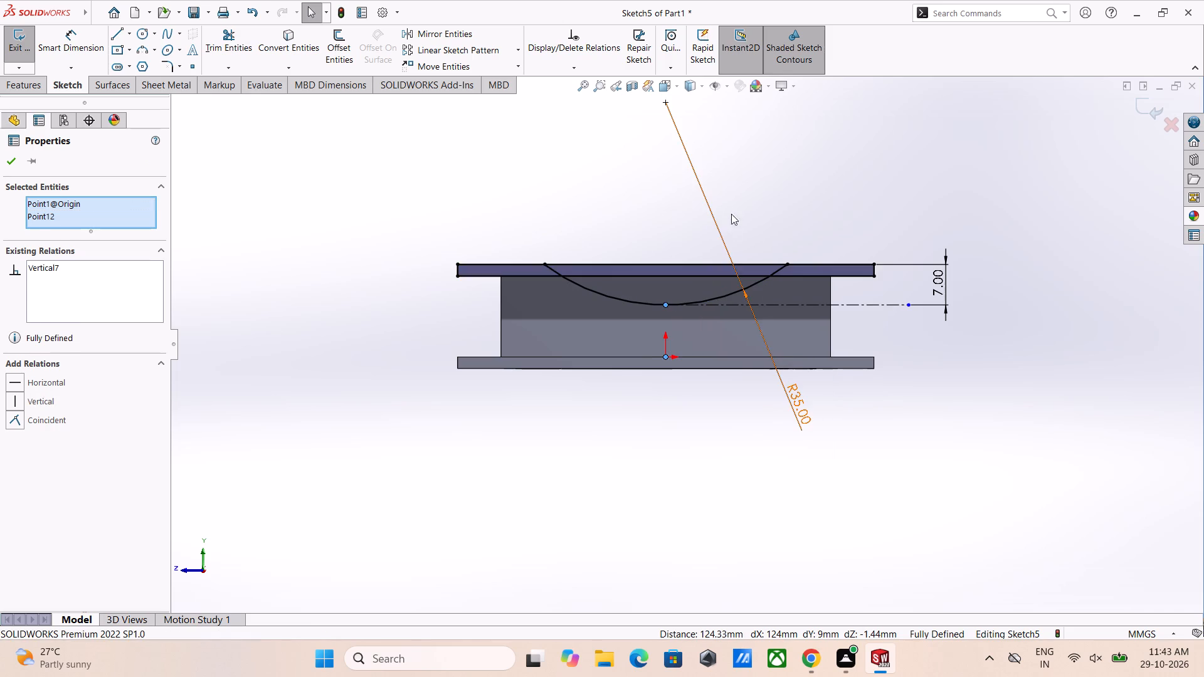
pyautogui.click(734, 207)
pyautogui.click(14, 39)
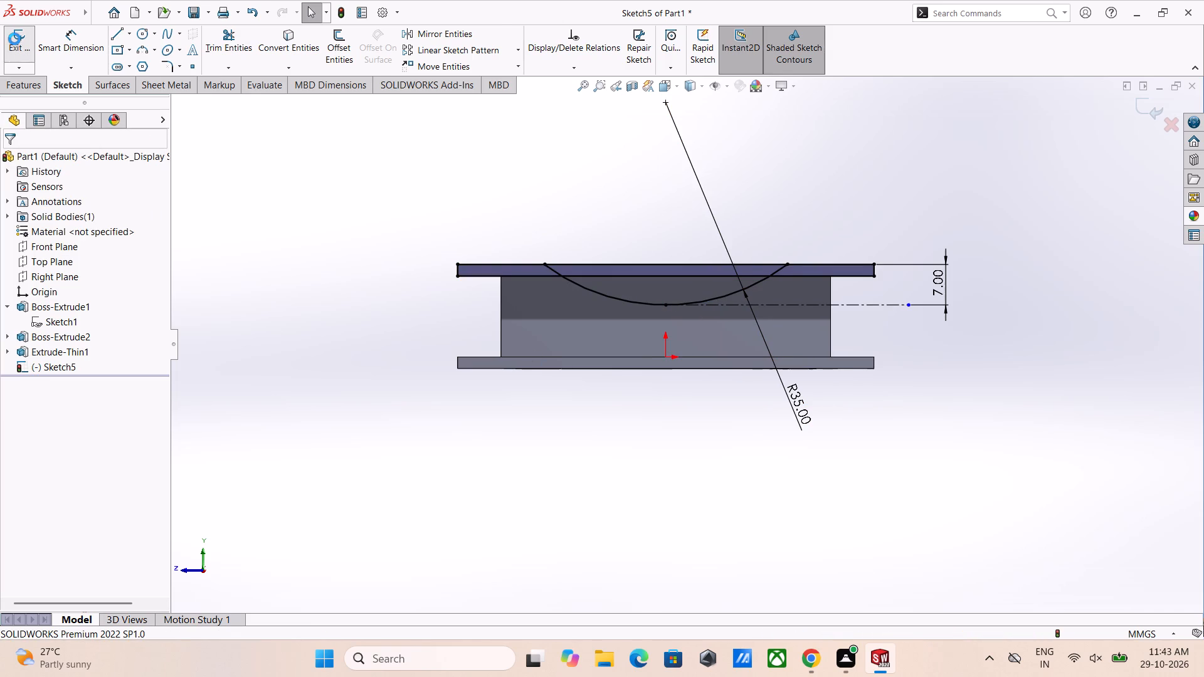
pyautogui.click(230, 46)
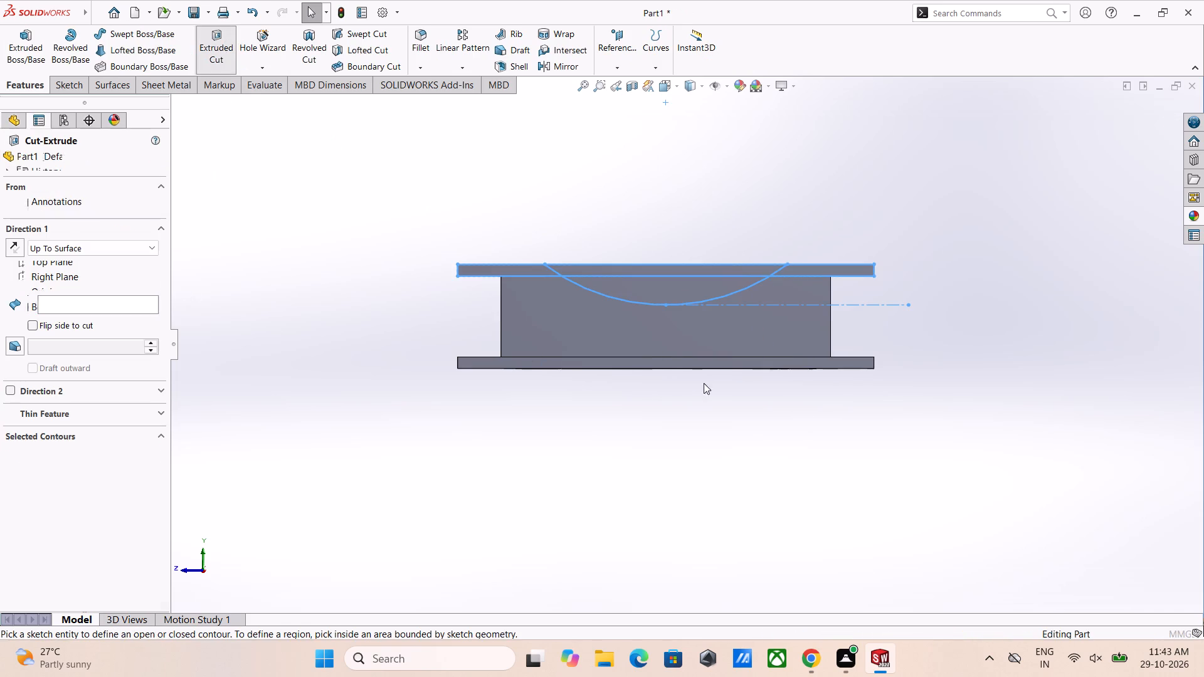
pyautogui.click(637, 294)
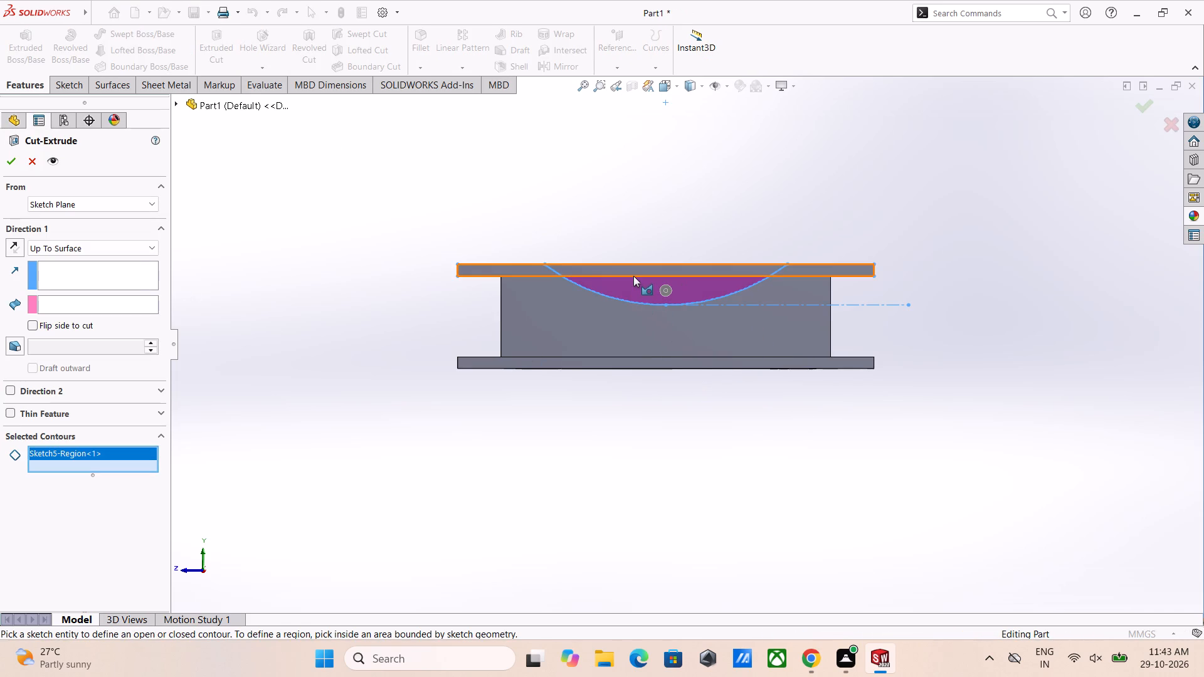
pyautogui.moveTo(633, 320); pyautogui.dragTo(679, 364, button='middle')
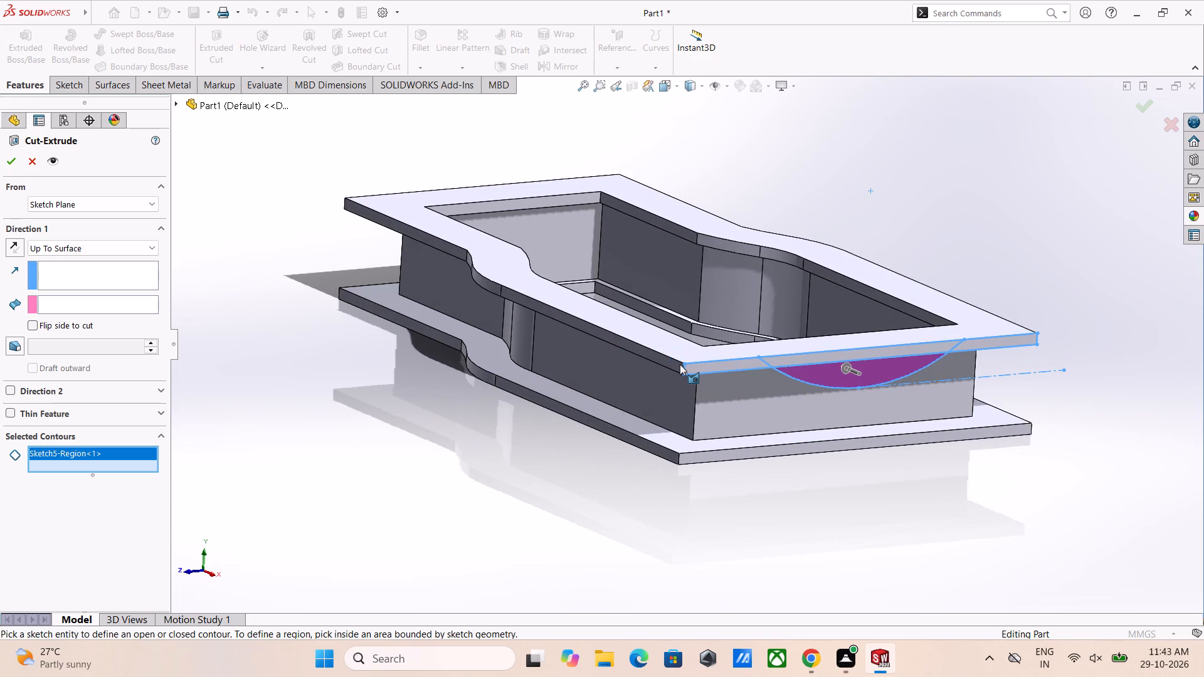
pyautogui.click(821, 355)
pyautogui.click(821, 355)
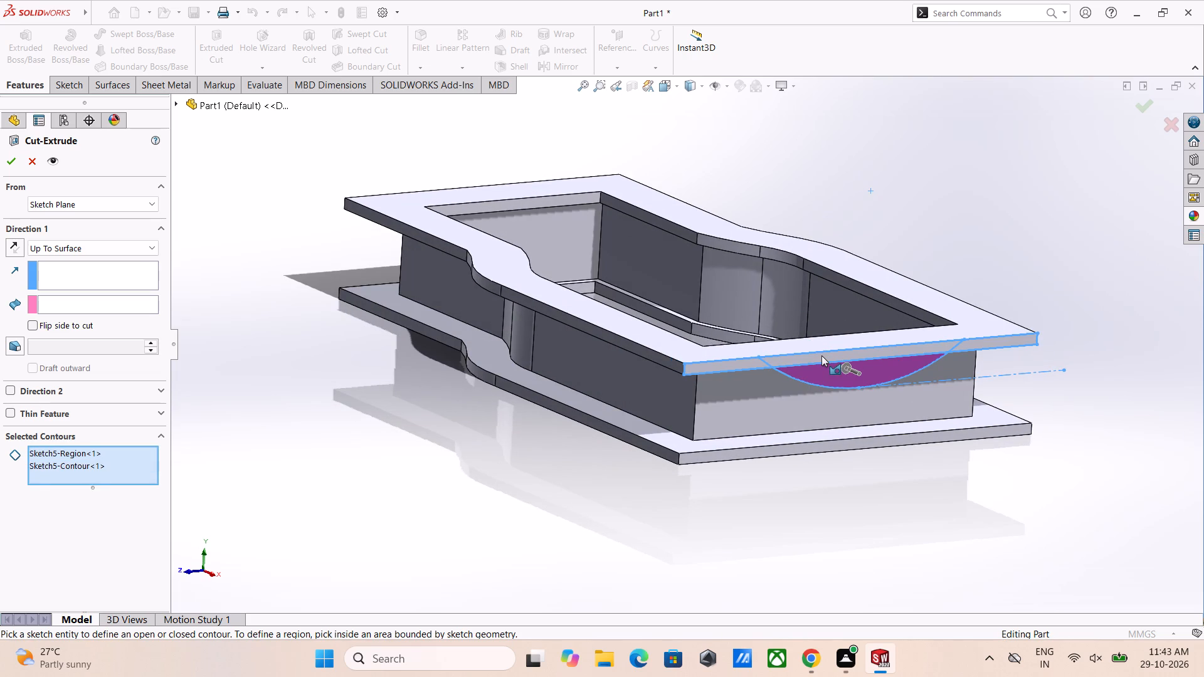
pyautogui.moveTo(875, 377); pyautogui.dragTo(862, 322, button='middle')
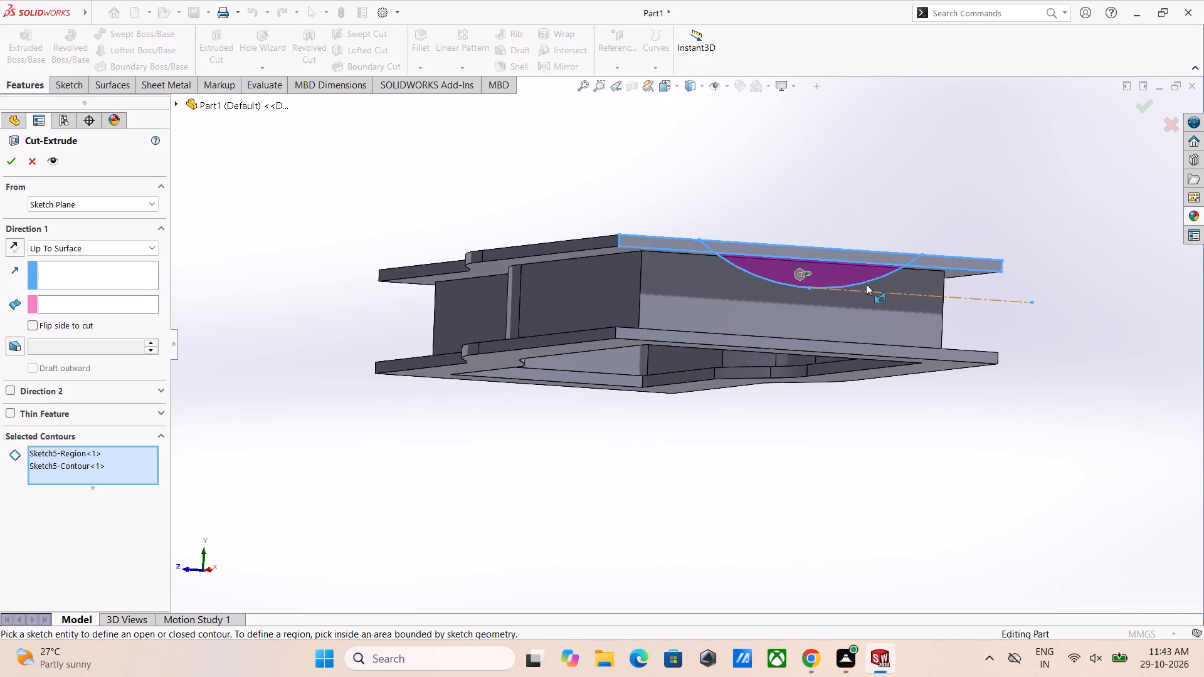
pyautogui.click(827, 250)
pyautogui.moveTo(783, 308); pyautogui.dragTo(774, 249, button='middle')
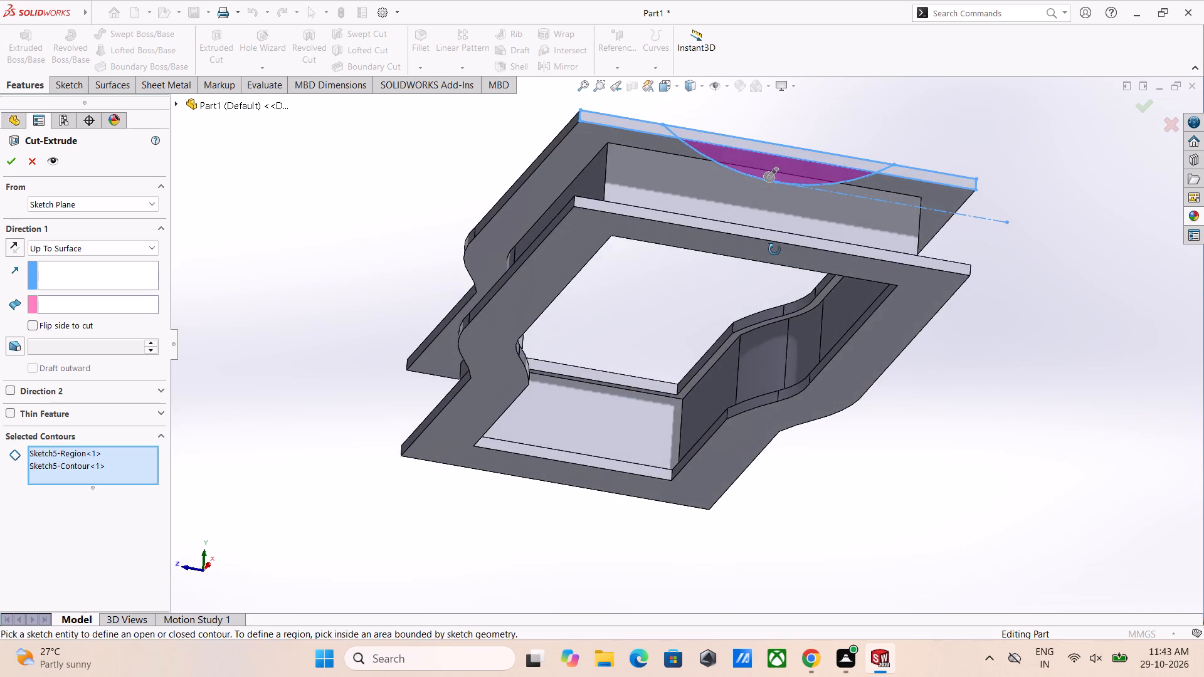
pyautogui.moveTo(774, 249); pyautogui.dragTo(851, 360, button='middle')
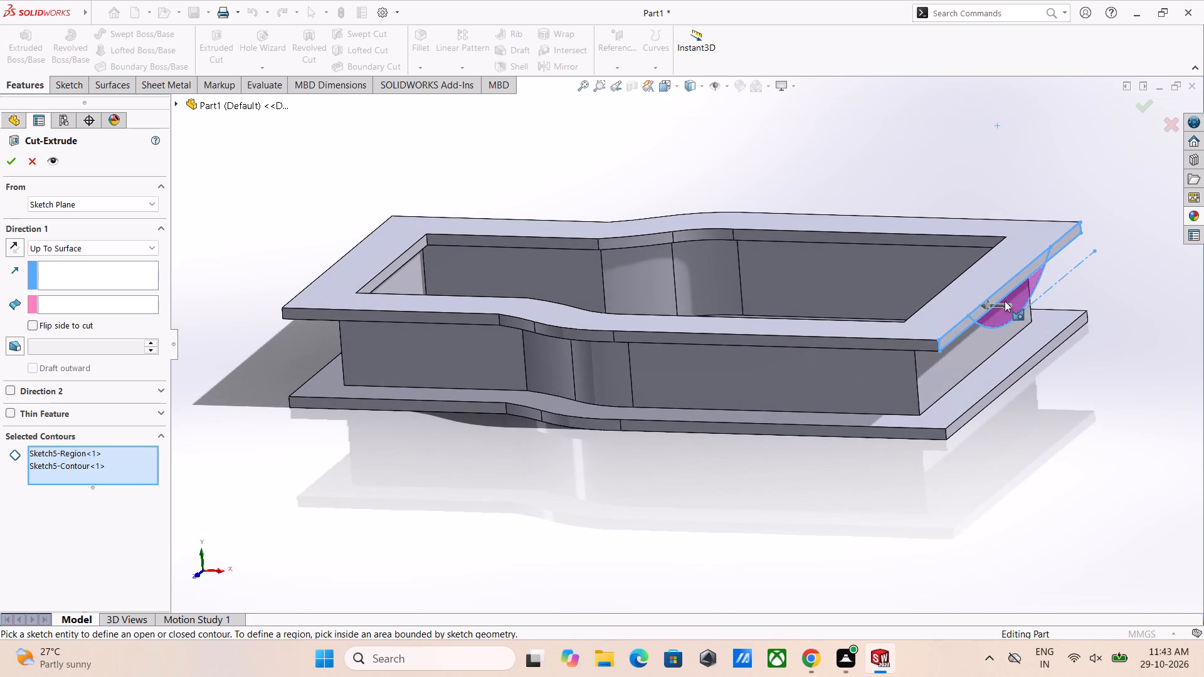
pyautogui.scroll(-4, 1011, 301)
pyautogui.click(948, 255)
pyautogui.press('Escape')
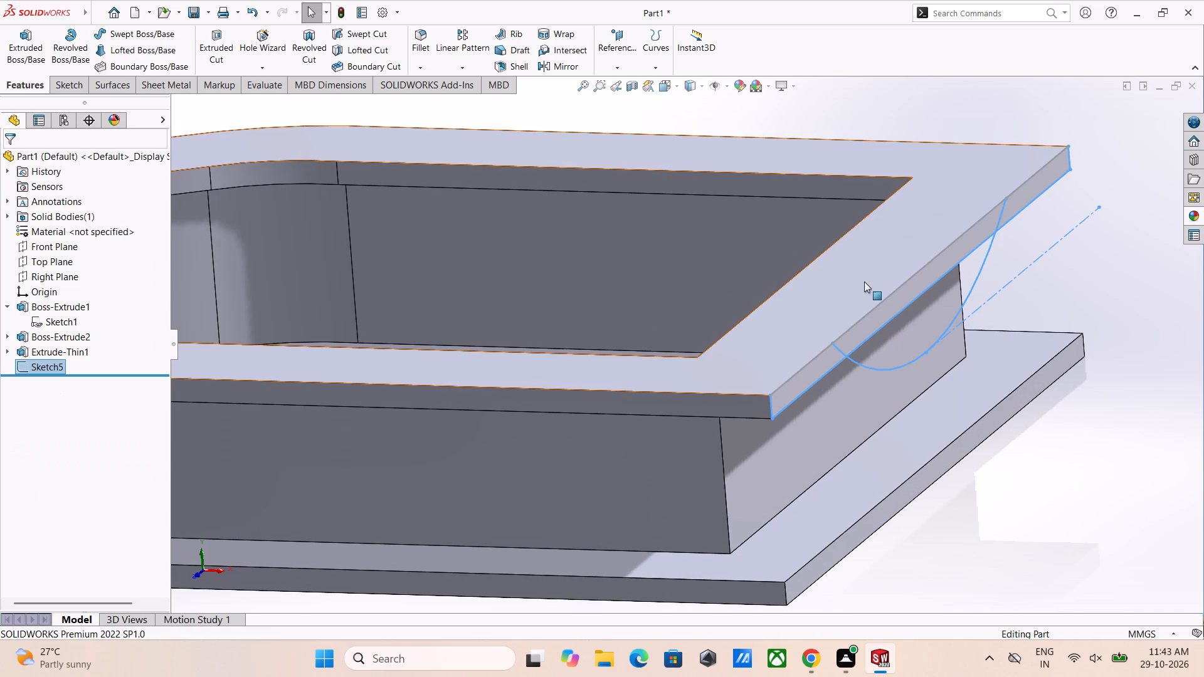
# Set up an Extruded Cut with both regions enclosed by the 35 mm arc and a Through All end condition.
pyautogui.click(219, 36)
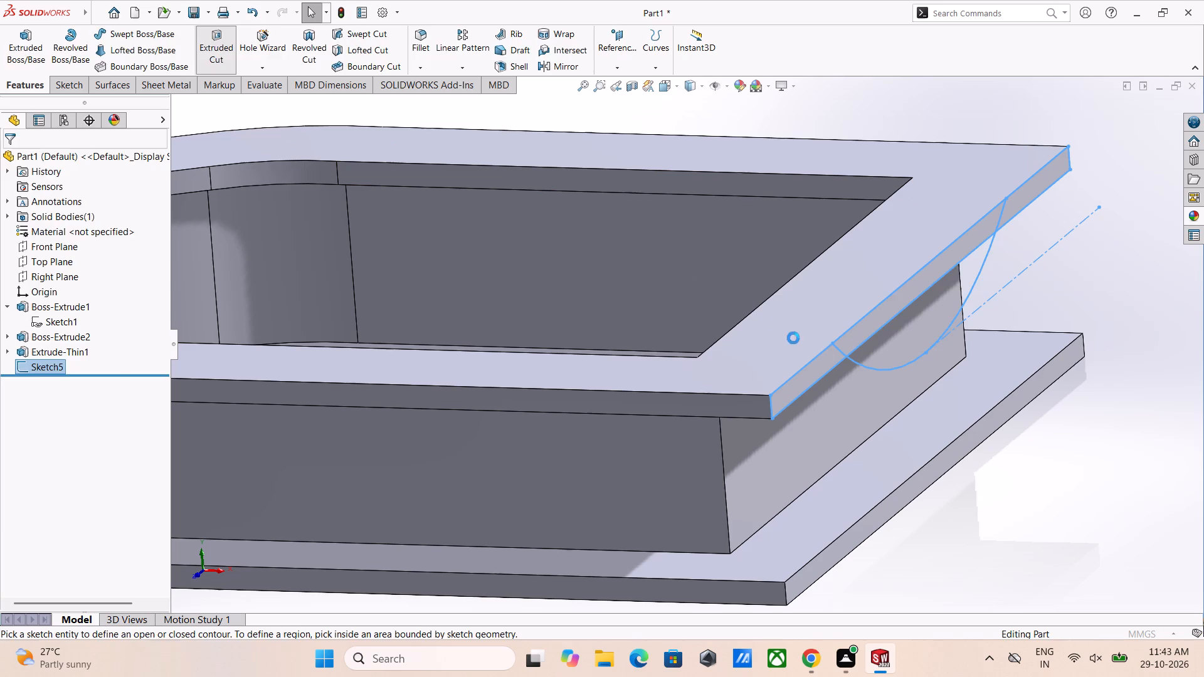
pyautogui.click(882, 313)
pyautogui.click(908, 332)
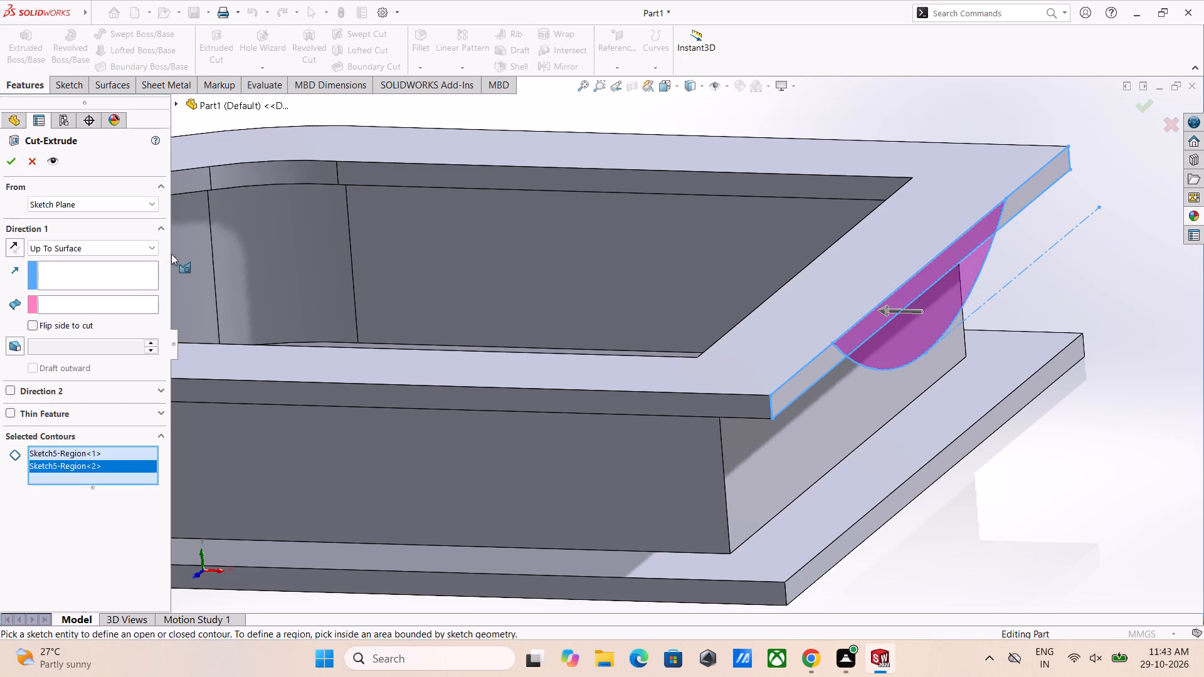
pyautogui.click(117, 244)
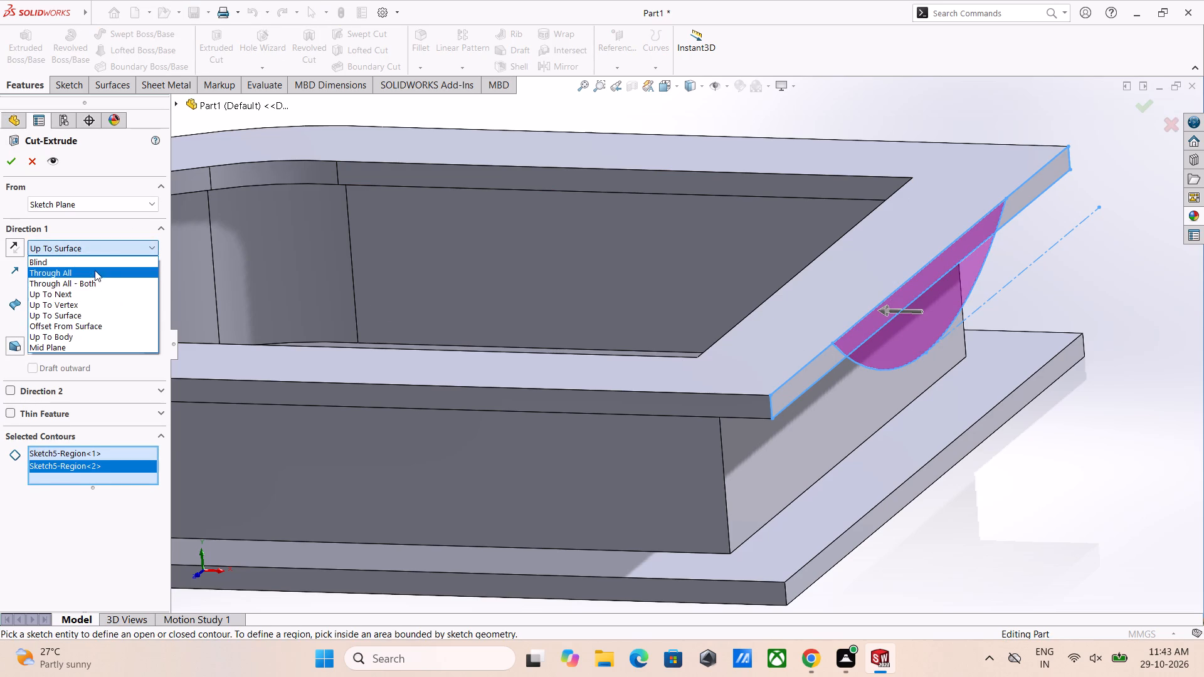
pyautogui.click(95, 270)
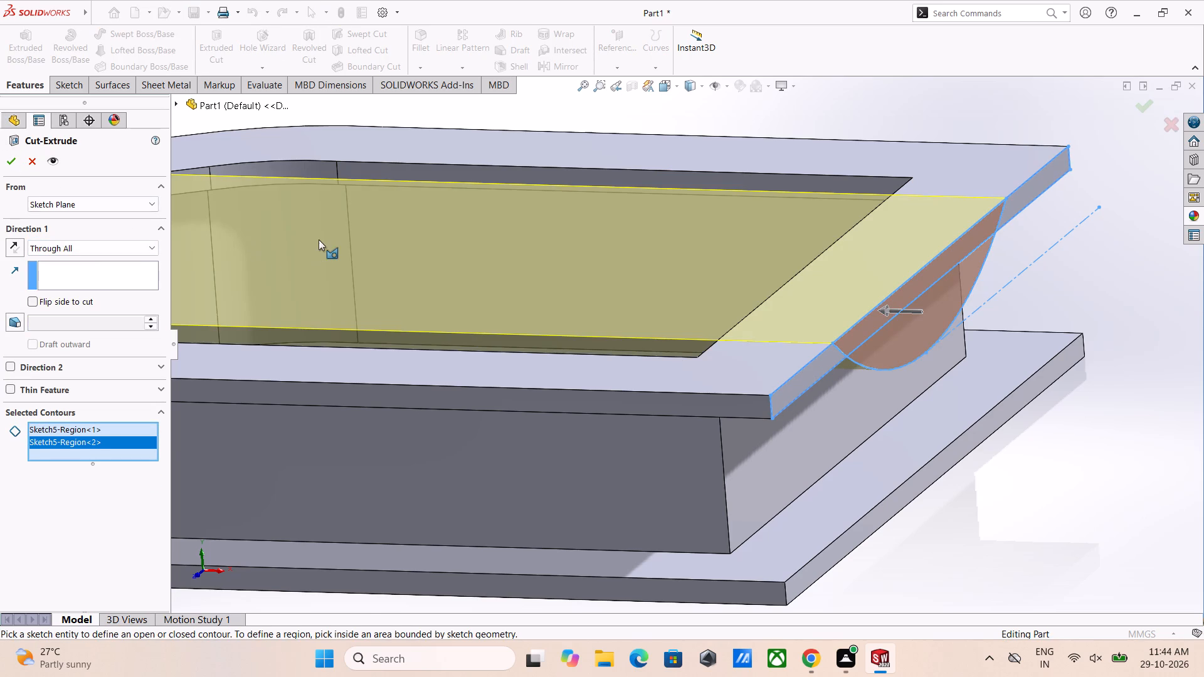
pyautogui.scroll(3, 320, 237)
pyautogui.scroll(3, 265, 289)
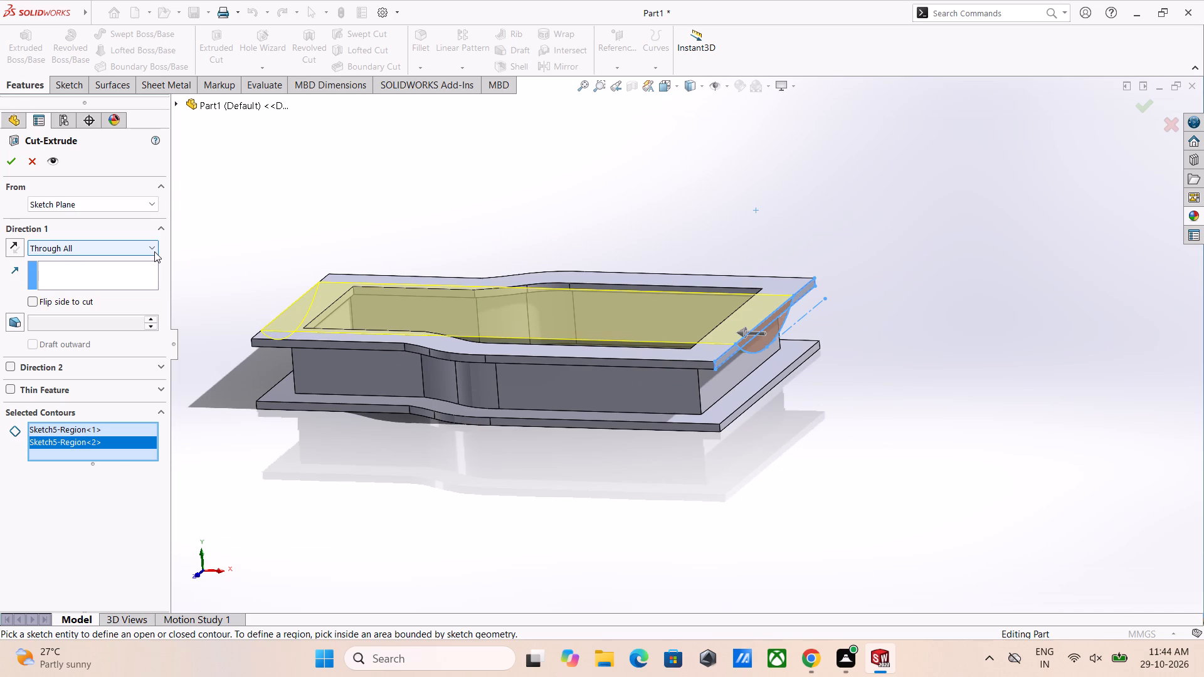
pyautogui.click(51, 248)
pyautogui.click(51, 248)
# Start the cut from the upper frame's inner end face, reverse its direction outward, and create the arc cut through that end only.
pyautogui.click(66, 202)
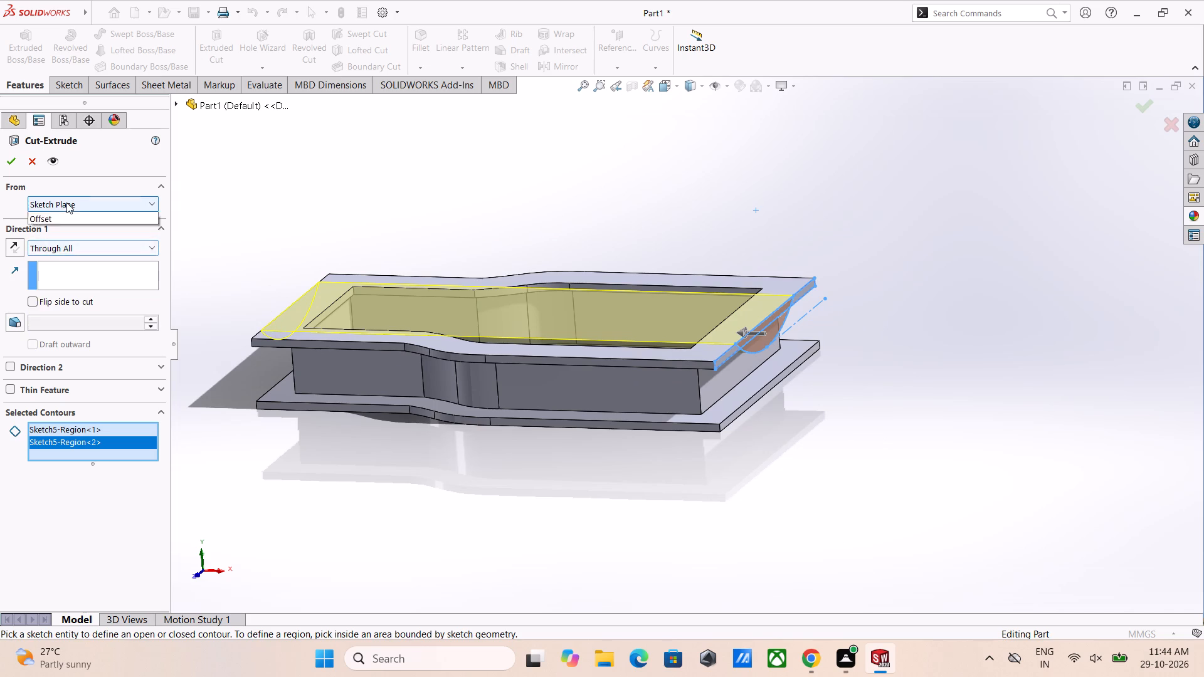
pyautogui.click(73, 226)
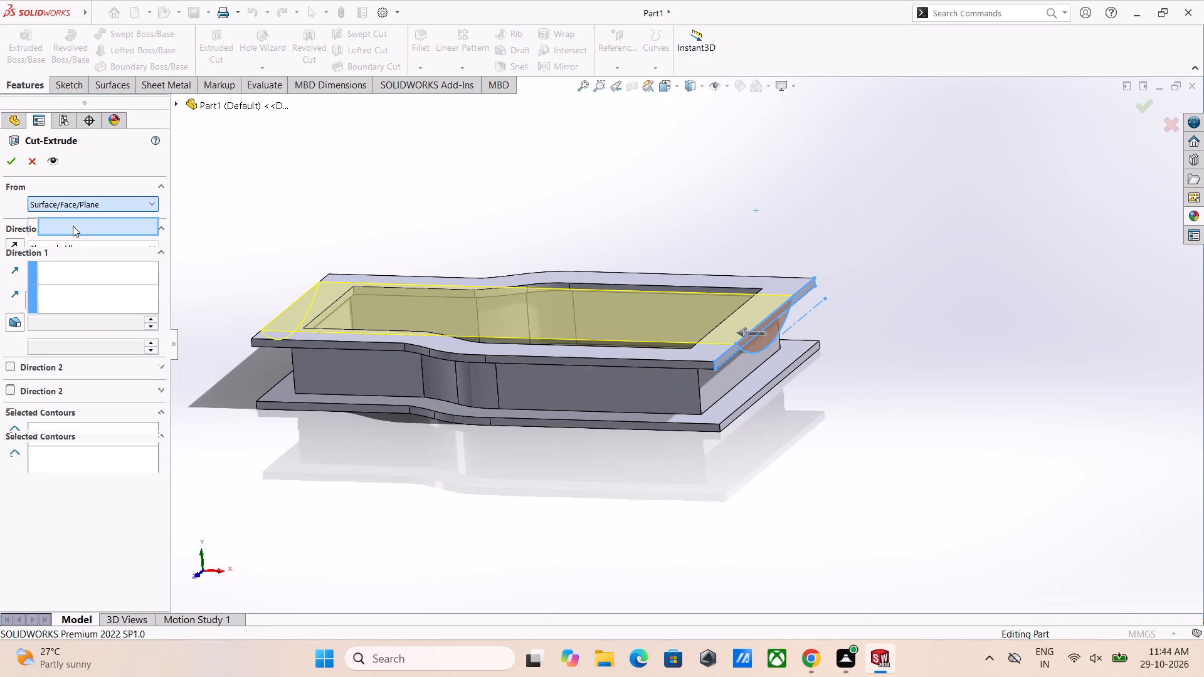
pyautogui.moveTo(297, 295); pyautogui.dragTo(414, 364, button='middle')
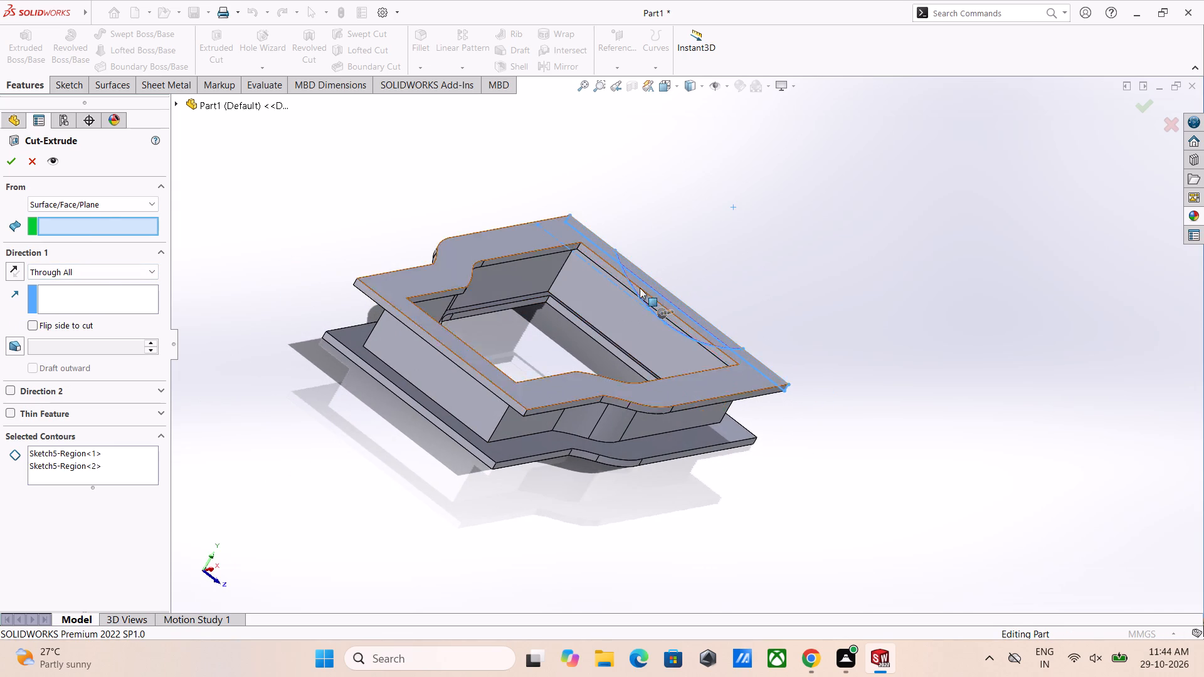
pyautogui.scroll(-5, 640, 288)
pyautogui.click(642, 284)
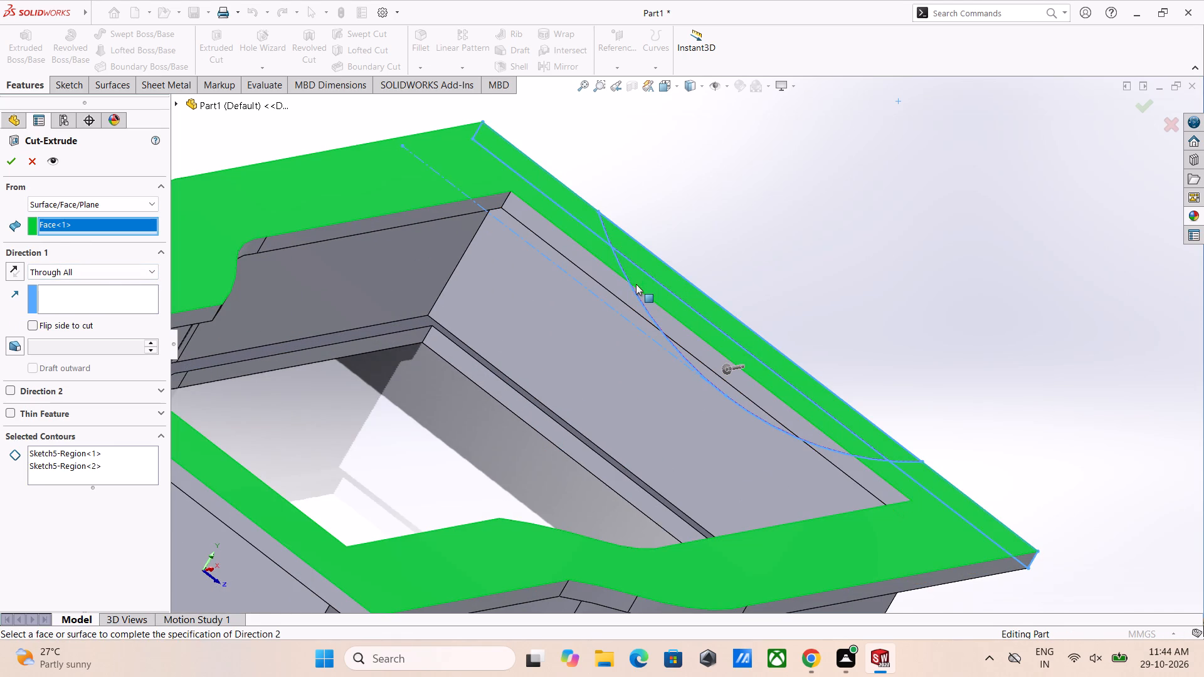
pyautogui.rightClick(55, 229)
pyautogui.click(83, 249)
pyautogui.scroll(-1, 305, 310)
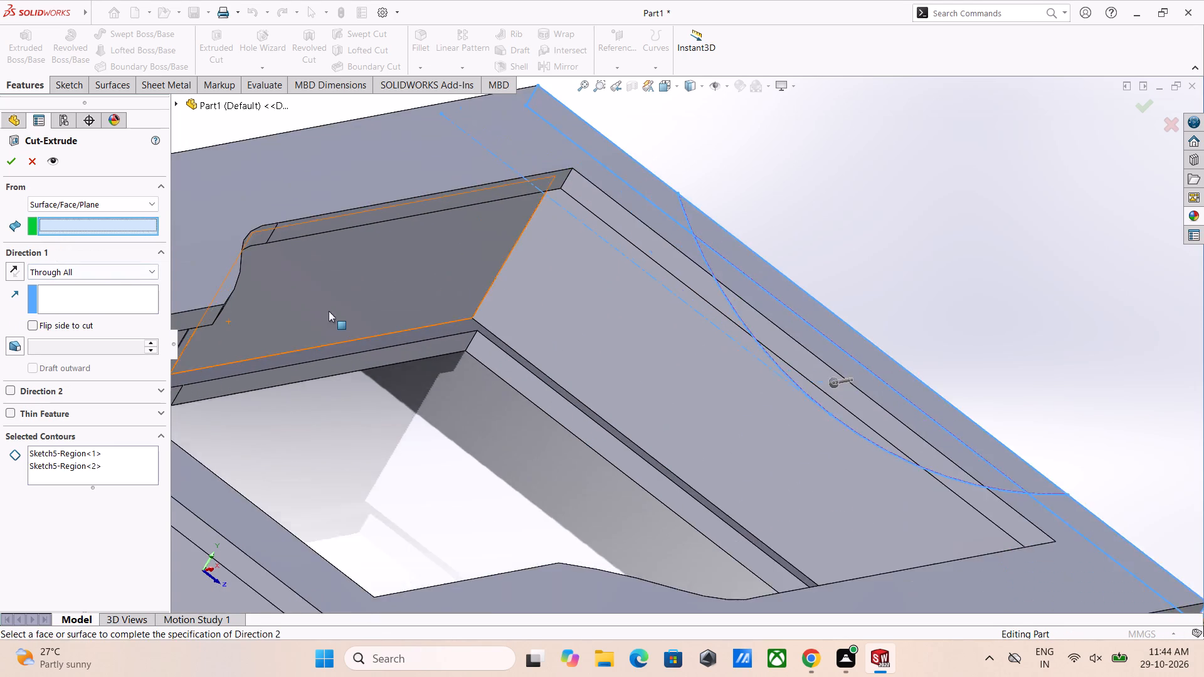
pyautogui.moveTo(332, 312); pyautogui.dragTo(347, 292, button='middle')
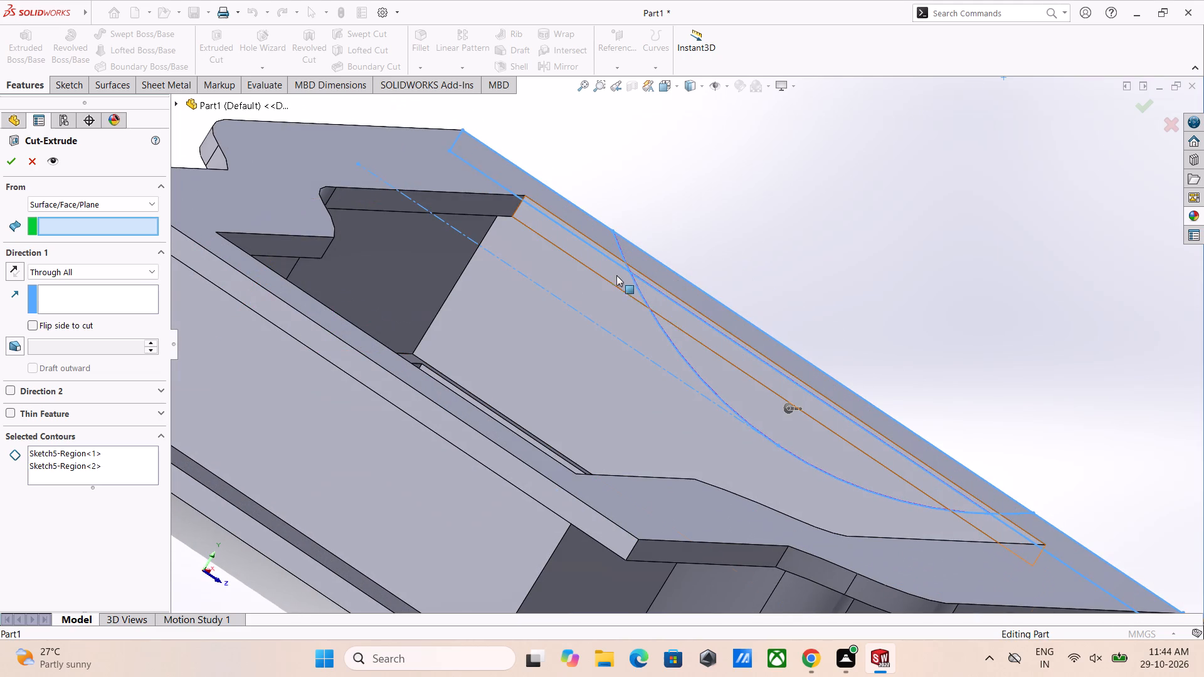
pyautogui.click(672, 316)
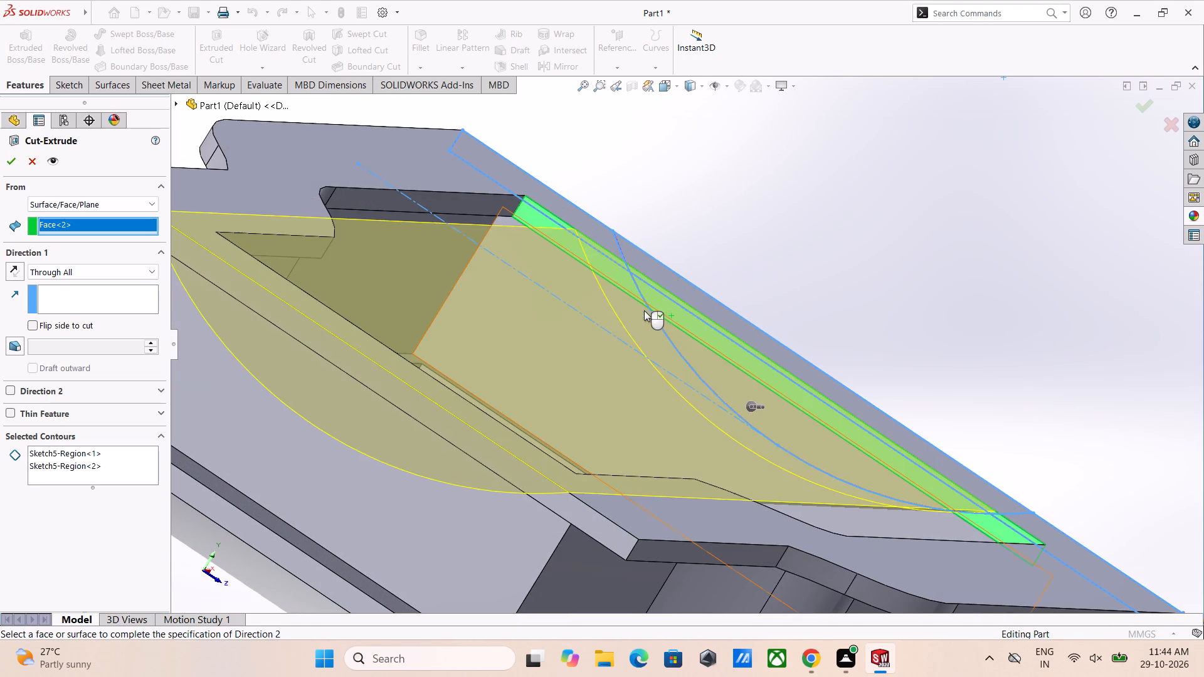
pyautogui.scroll(3, 531, 304)
pyautogui.moveTo(517, 331); pyautogui.dragTo(465, 354, button='middle')
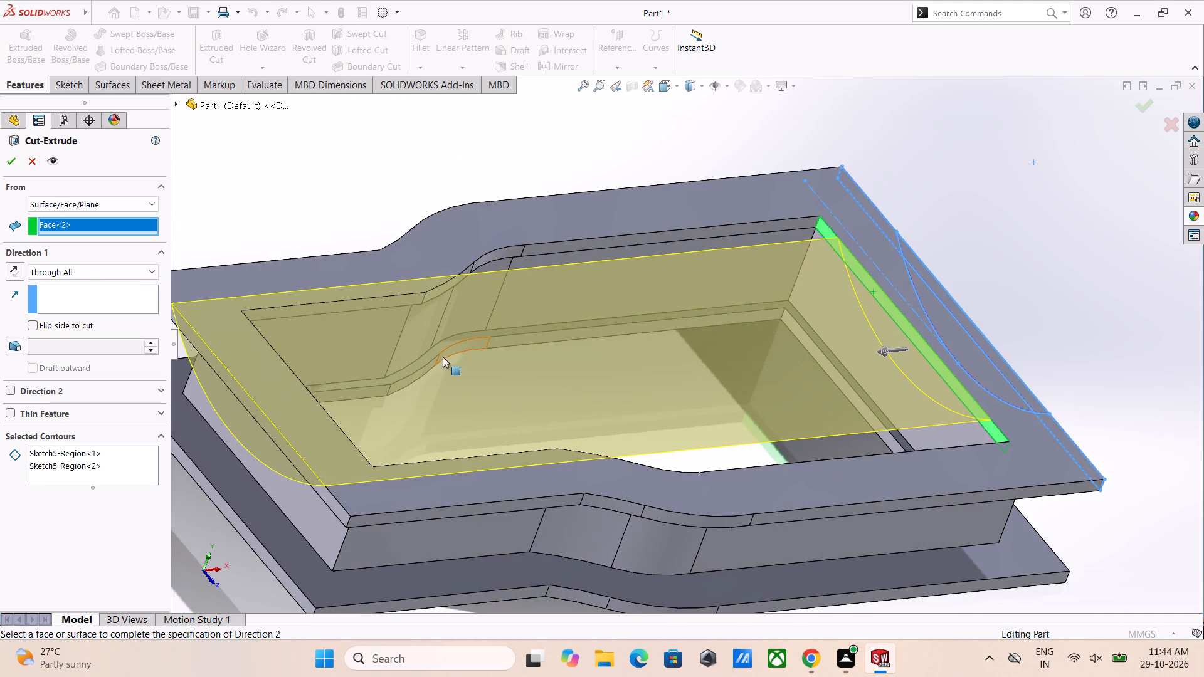
pyautogui.click(18, 273)
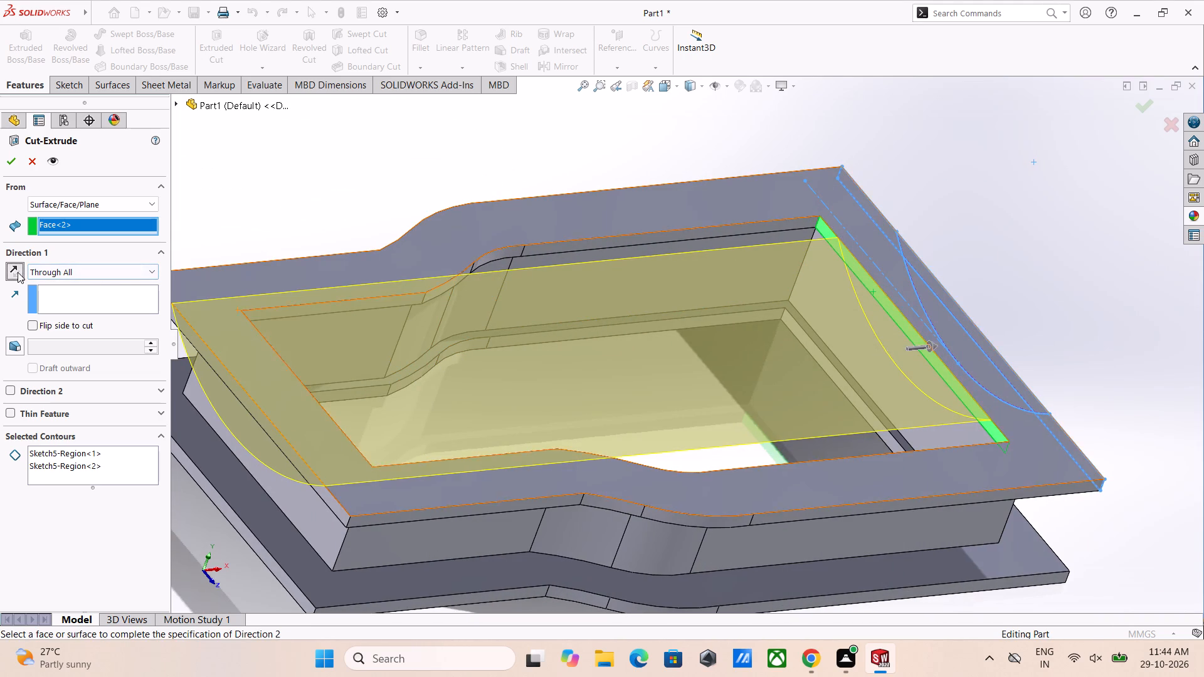
pyautogui.click(8, 158)
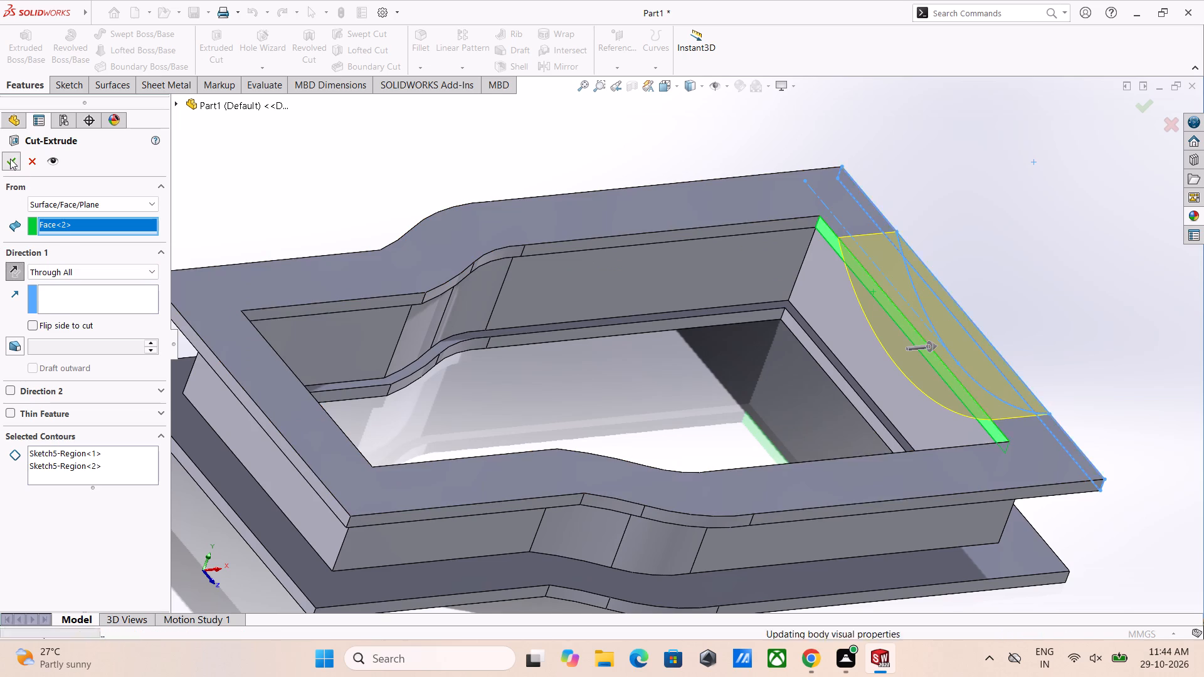
pyautogui.click(986, 305)
pyautogui.scroll(1, 990, 305)
pyautogui.moveTo(990, 305); pyautogui.dragTo(860, 298, button='middle')
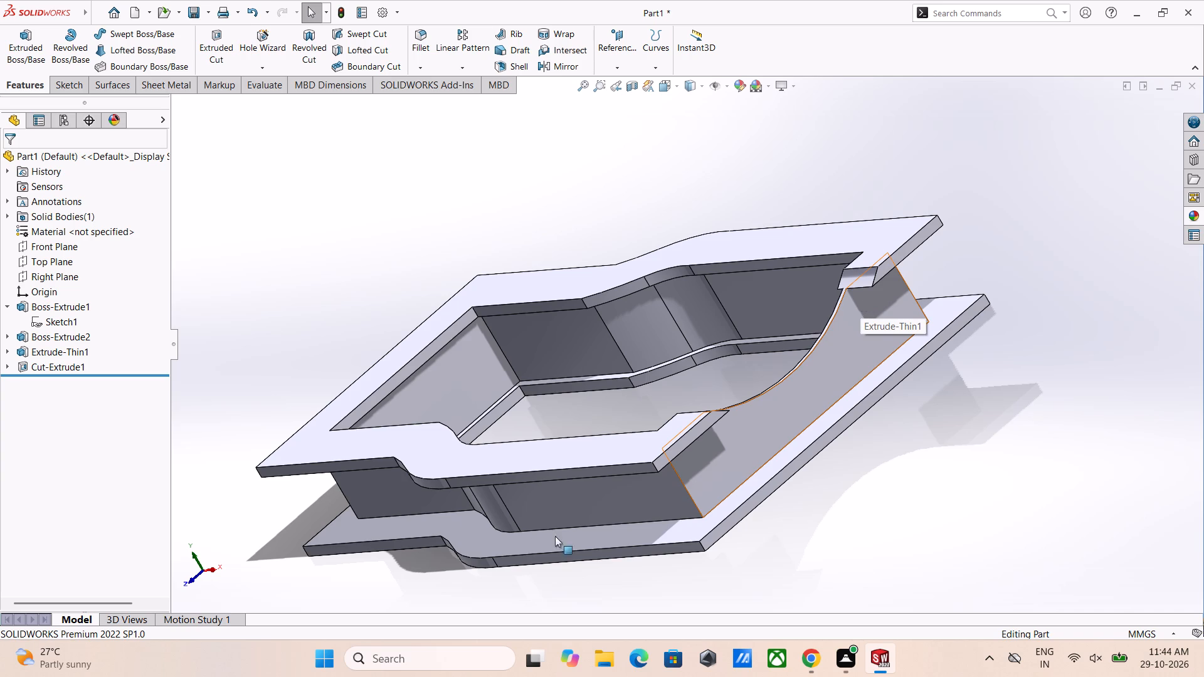
# Start a sketch on the upper frame's long outer side face, on the straight section nearest the origin.
pyautogui.scroll(-4, 328, 467)
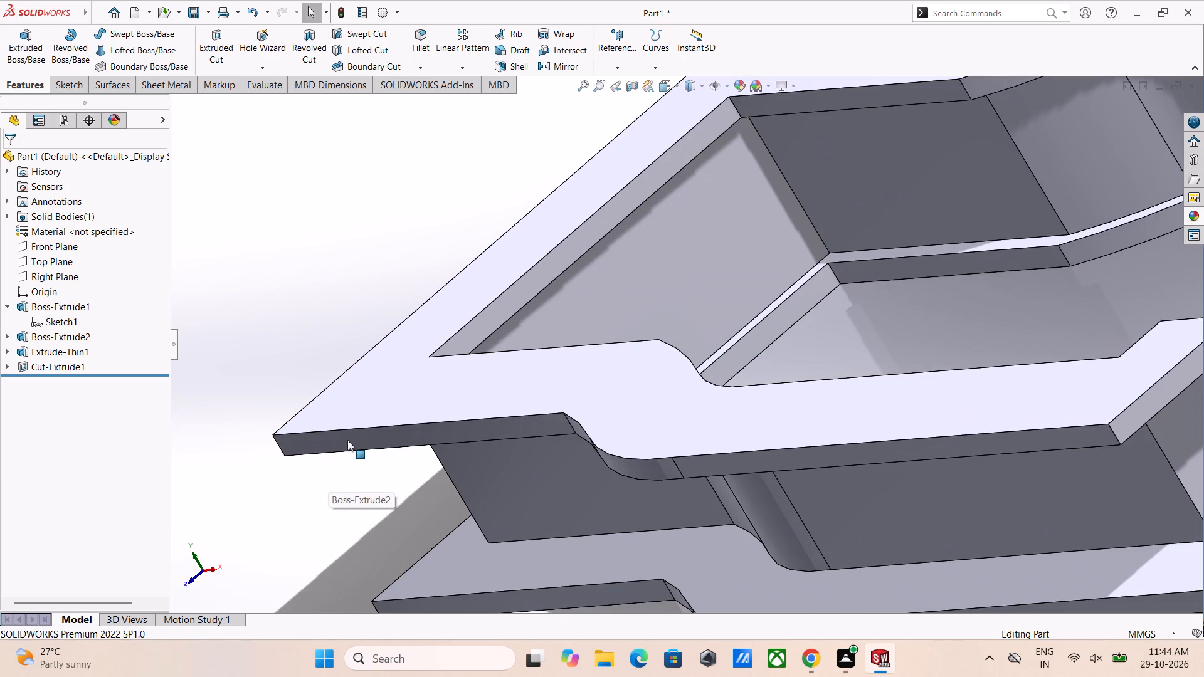
pyautogui.click(347, 440)
pyautogui.click(406, 406)
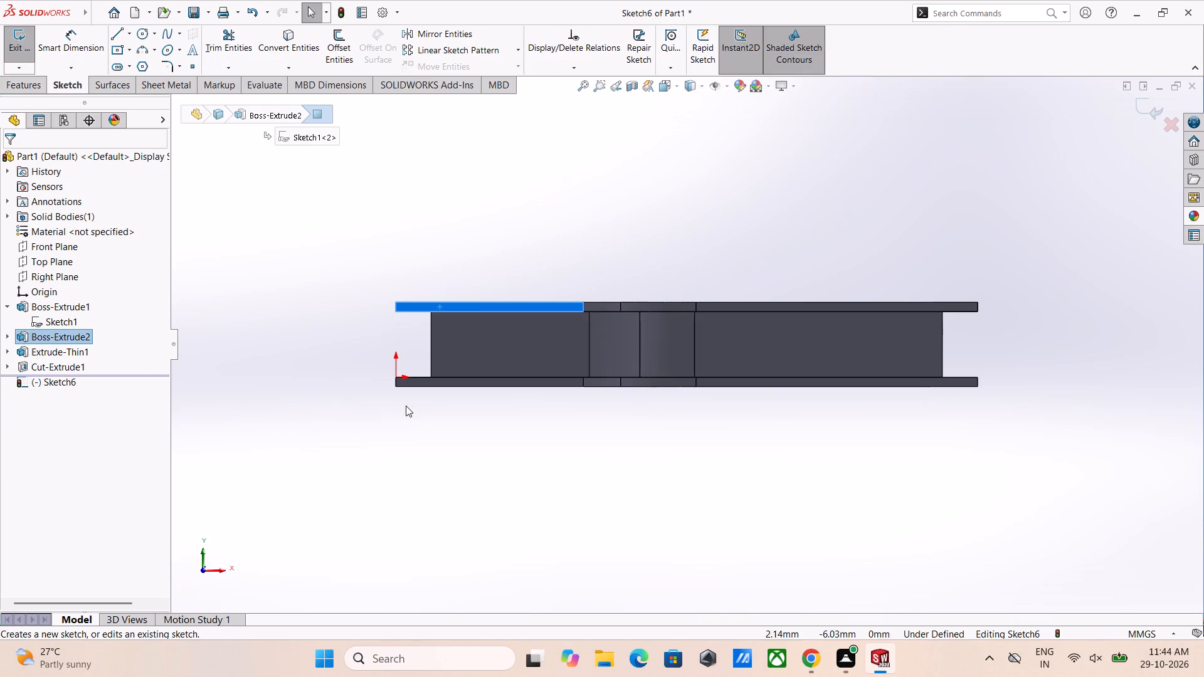
pyautogui.click(507, 189)
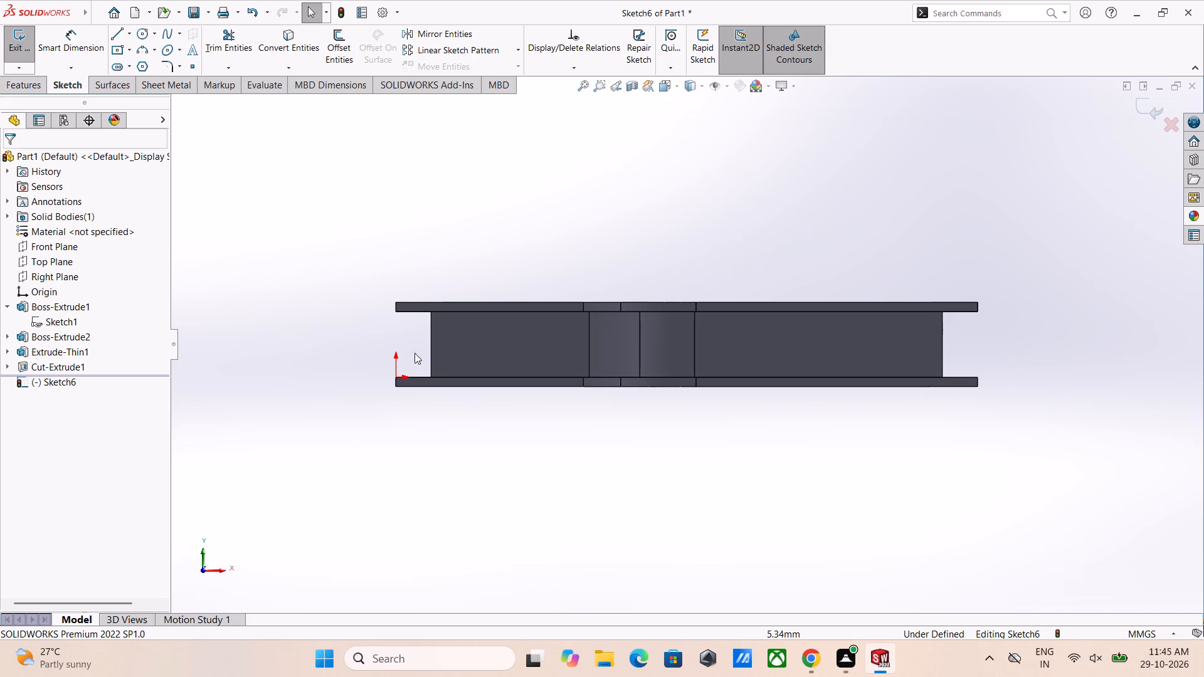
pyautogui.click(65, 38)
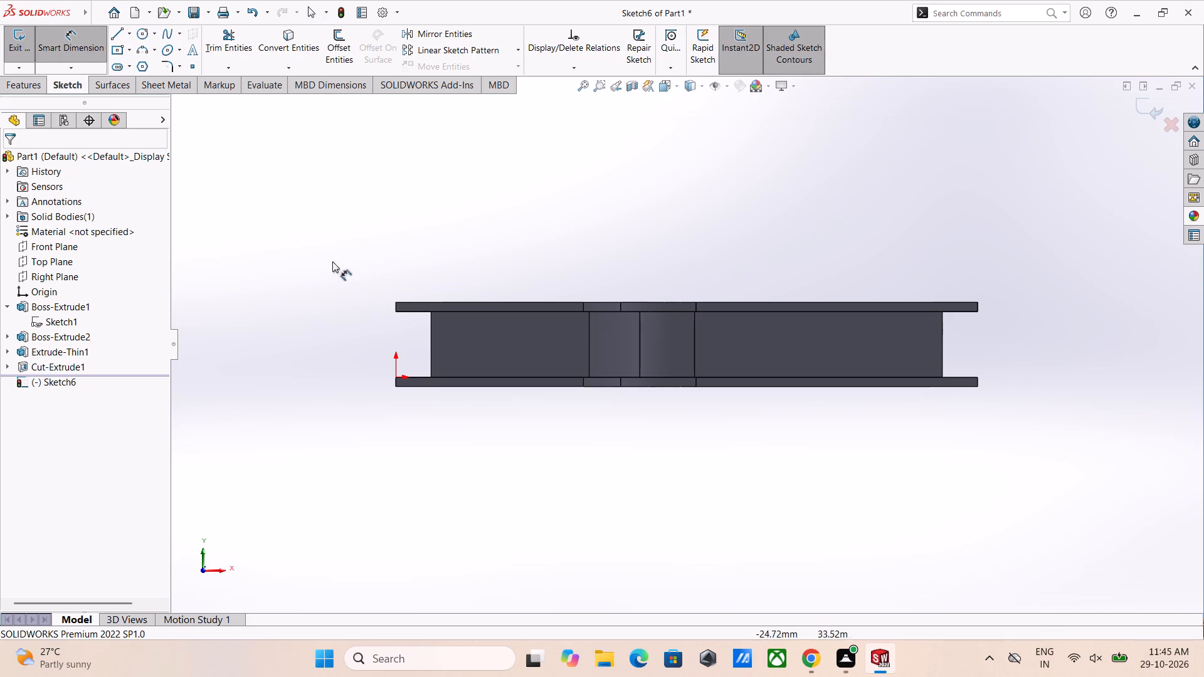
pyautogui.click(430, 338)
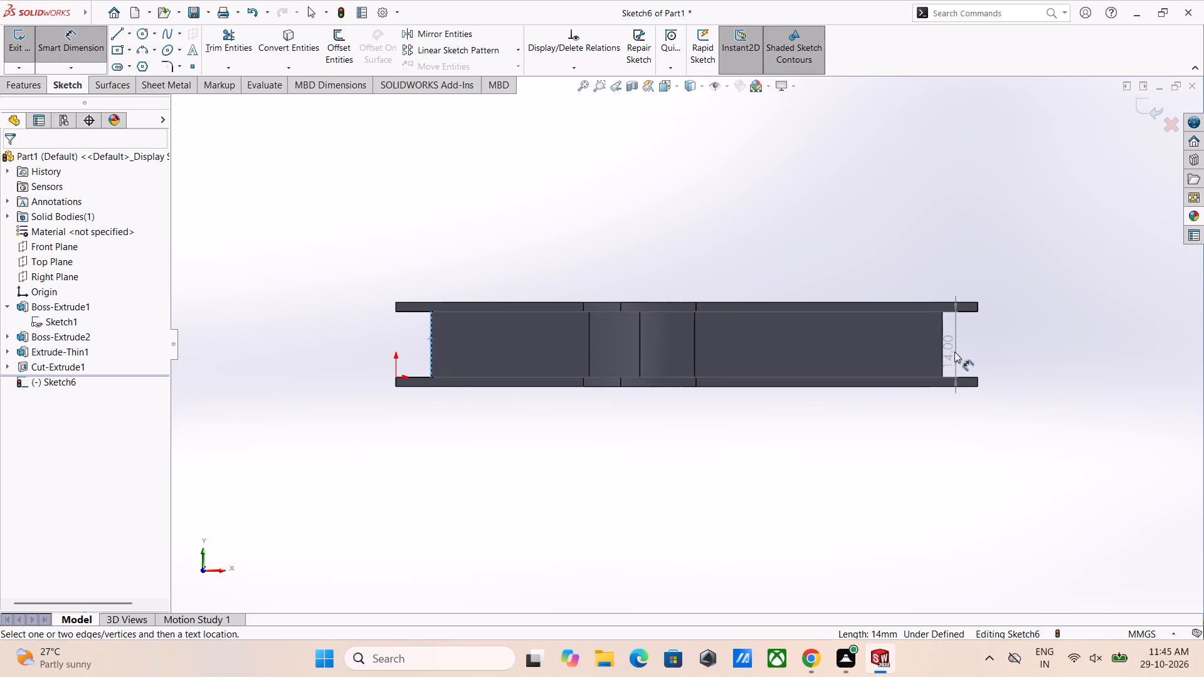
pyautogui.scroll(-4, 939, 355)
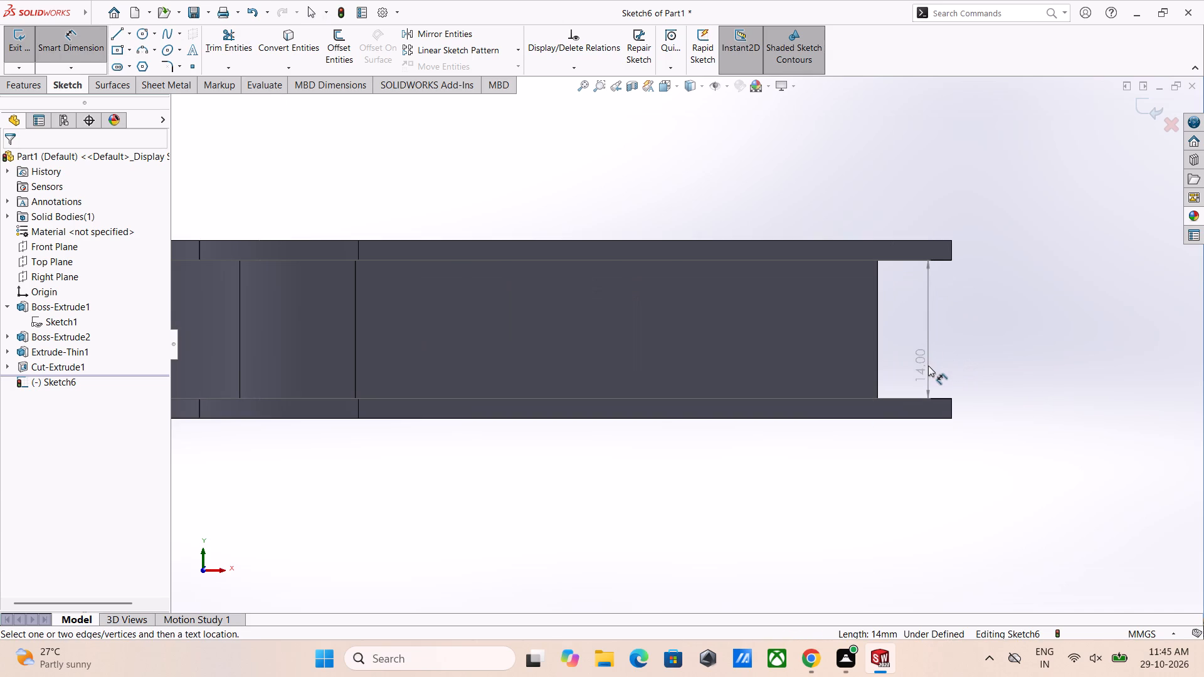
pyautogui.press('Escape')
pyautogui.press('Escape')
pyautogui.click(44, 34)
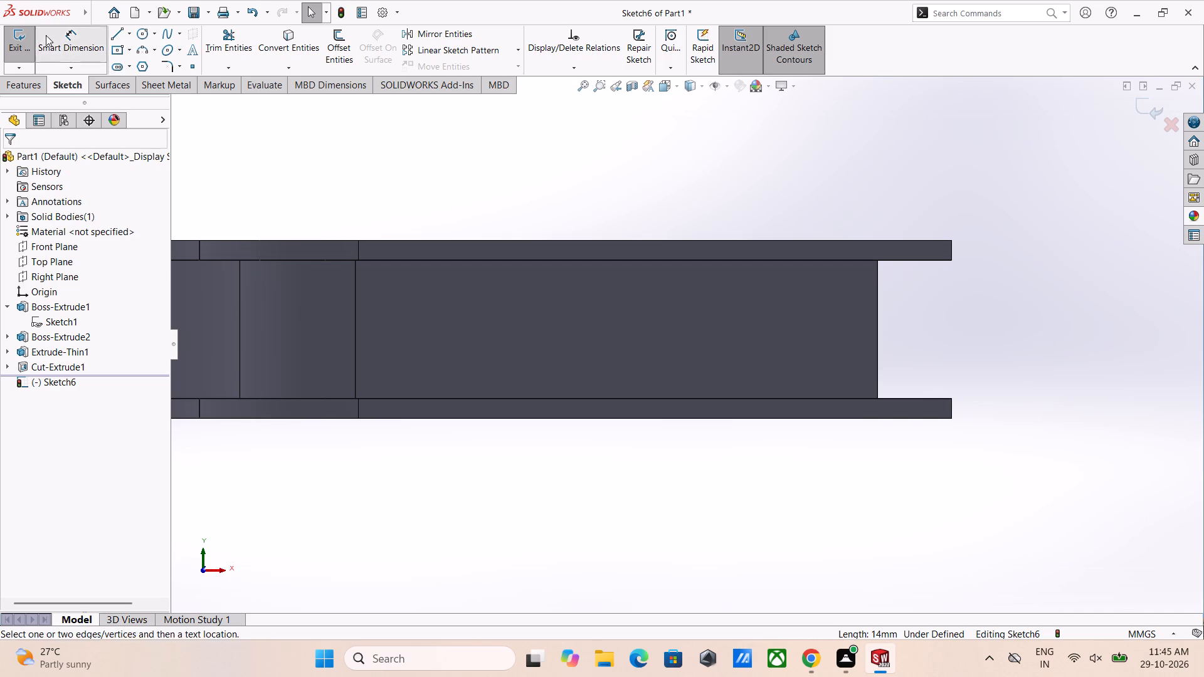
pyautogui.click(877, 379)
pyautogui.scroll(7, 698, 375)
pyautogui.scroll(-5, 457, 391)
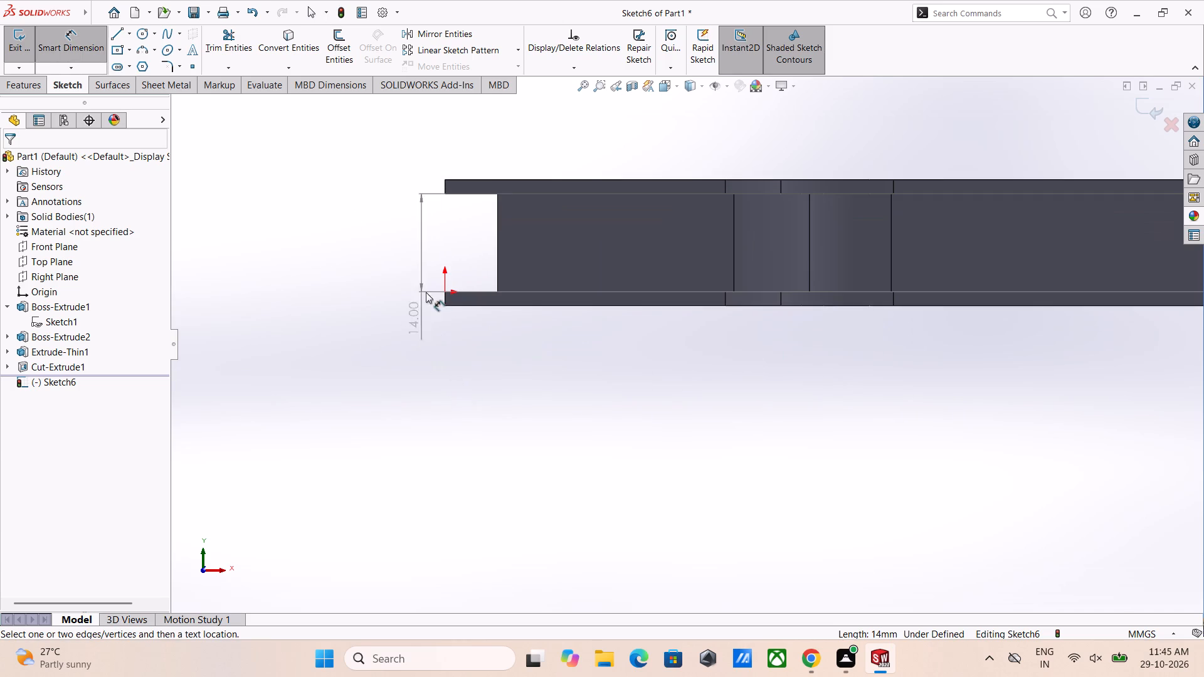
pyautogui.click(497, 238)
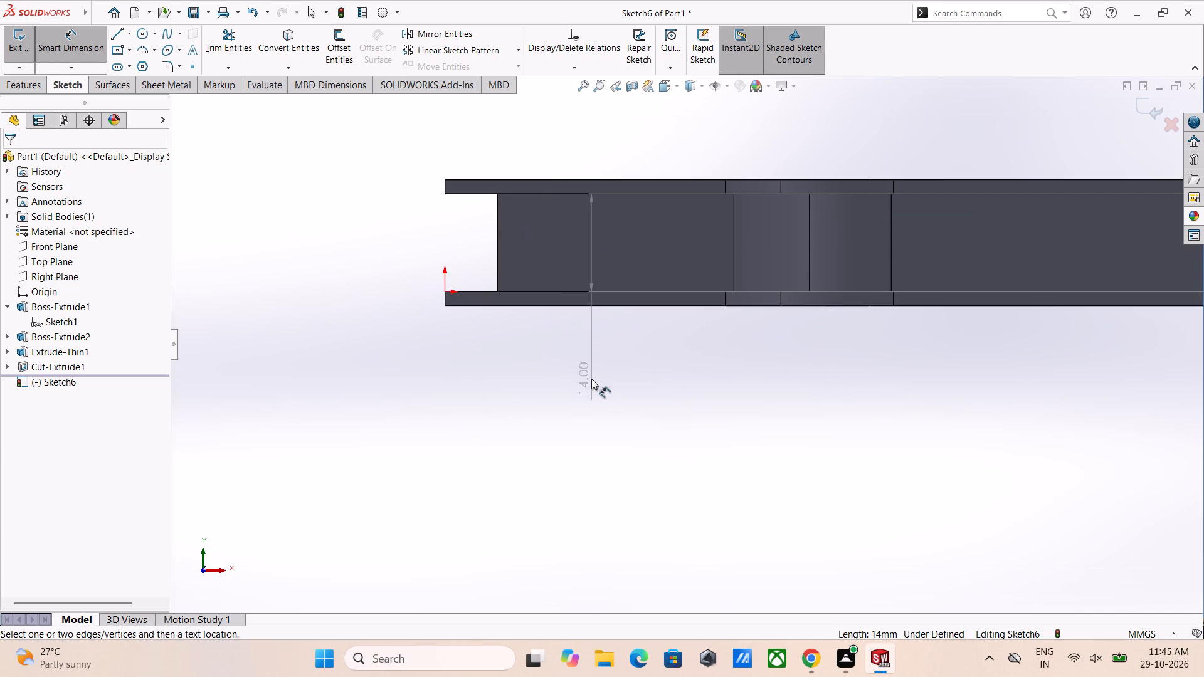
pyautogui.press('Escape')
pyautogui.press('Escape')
# Measure the distance between the outer faces at the two opposite ends of the thin connecting wall.
pyautogui.scroll(3, 483, 285)
pyautogui.moveTo(657, 221); pyautogui.dragTo(657, 278, button='middle')
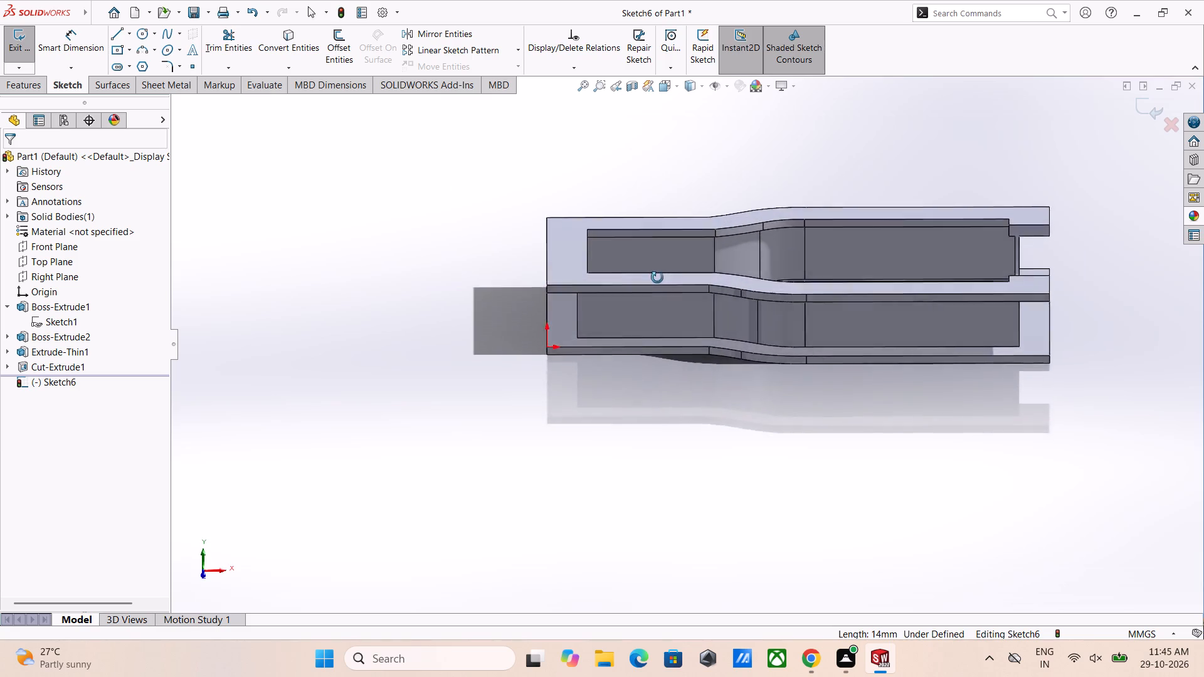
pyautogui.moveTo(657, 278); pyautogui.dragTo(653, 272, button='middle')
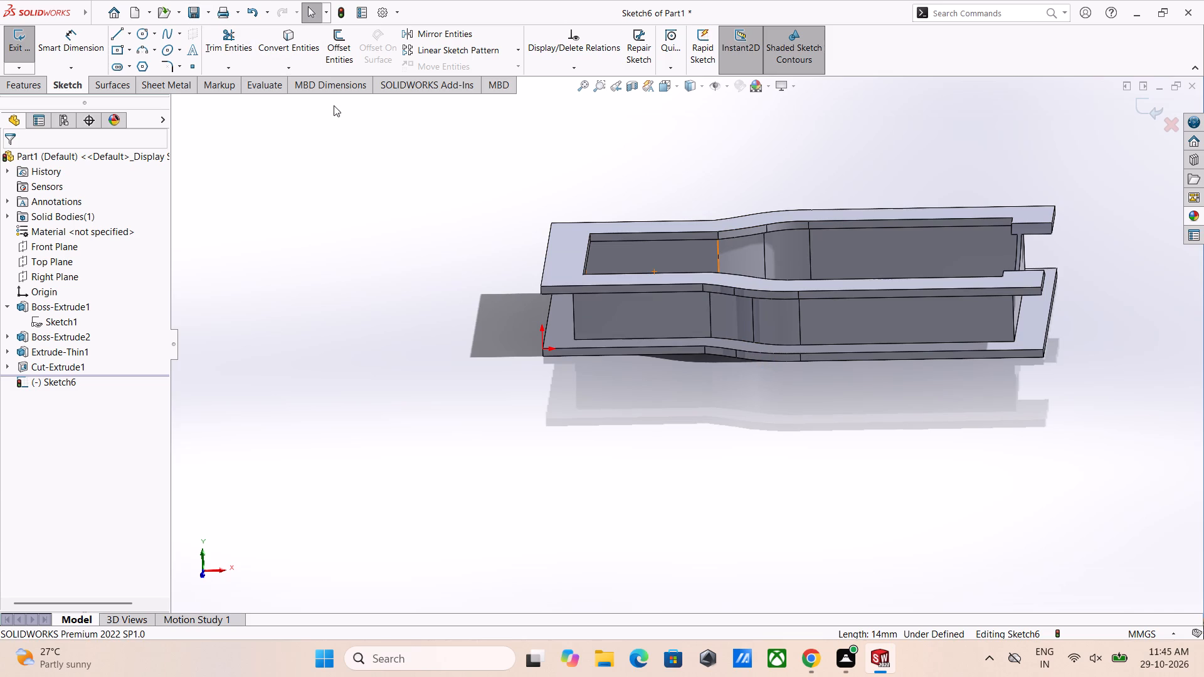
pyautogui.click(274, 86)
pyautogui.click(125, 44)
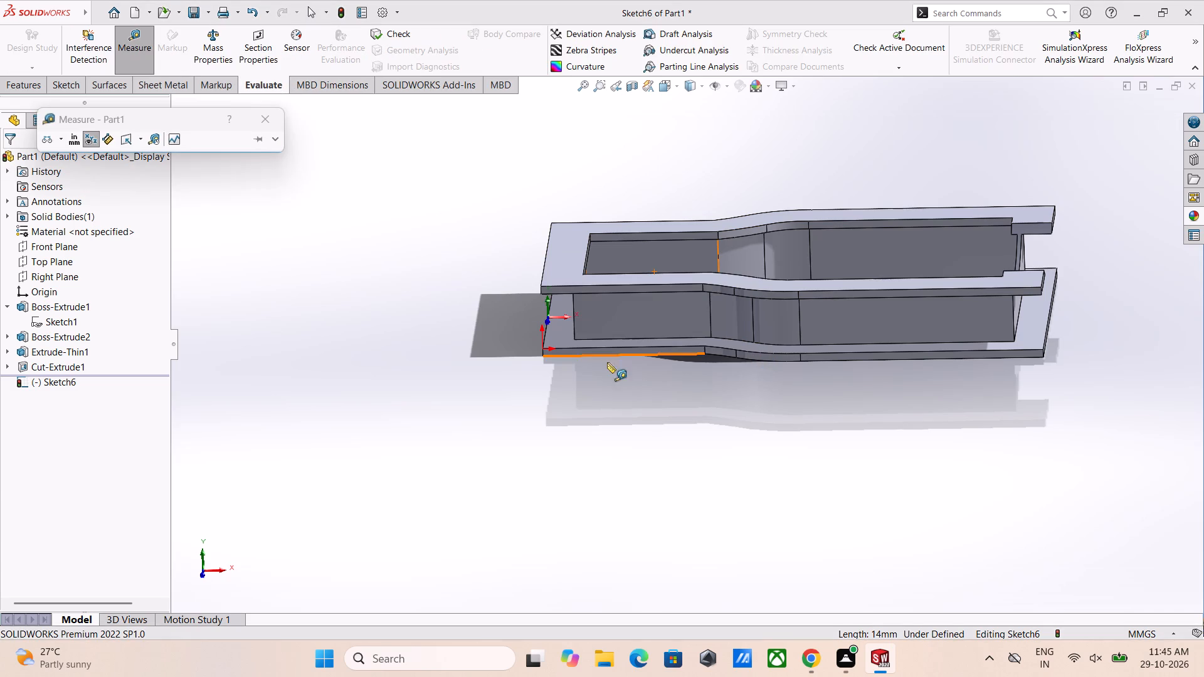
pyautogui.moveTo(554, 312); pyautogui.dragTo(606, 325, button='middle')
pyautogui.click(609, 303)
pyautogui.moveTo(892, 319); pyautogui.dragTo(790, 293, button='middle')
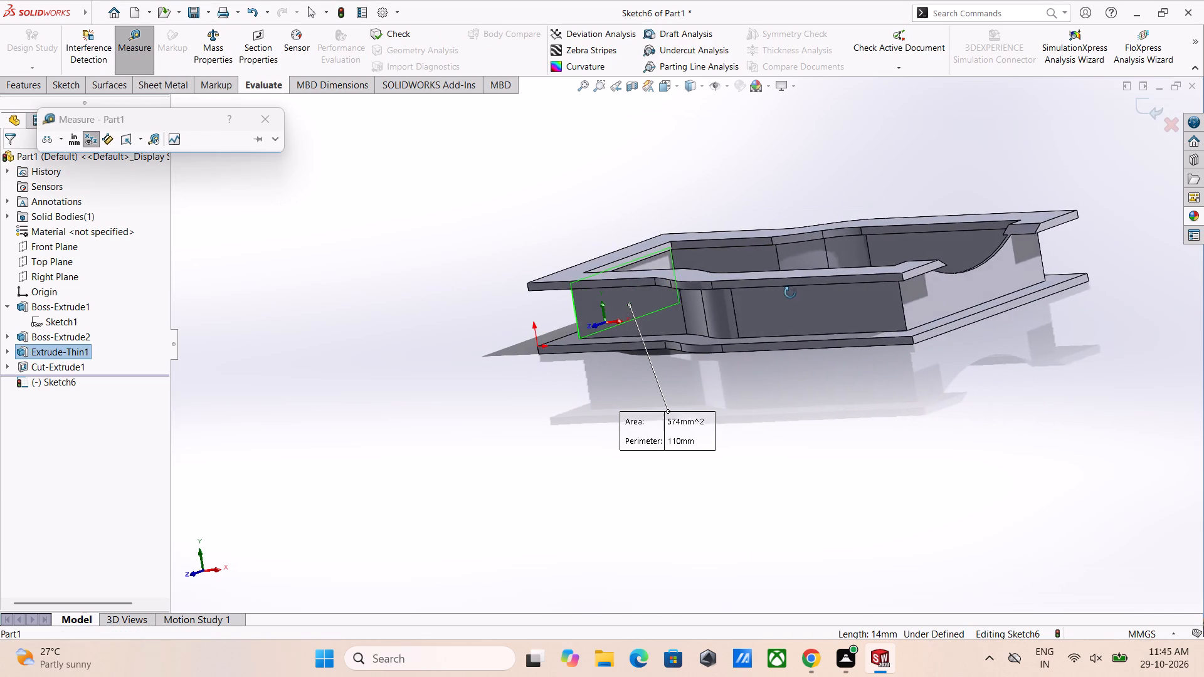
pyautogui.moveTo(790, 293); pyautogui.dragTo(789, 293, button='middle')
pyautogui.click(964, 290)
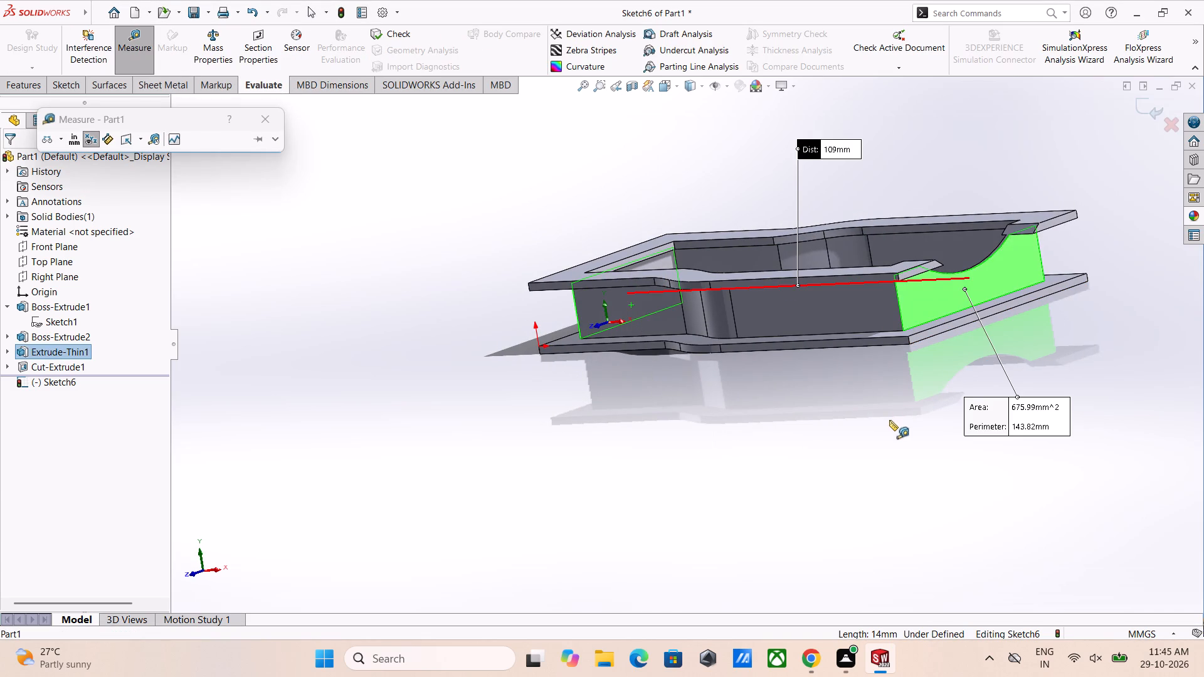
pyautogui.moveTo(889, 420); pyautogui.dragTo(916, 418, button='middle')
pyautogui.middleClick(916, 418)
pyautogui.middleClick(916, 418)
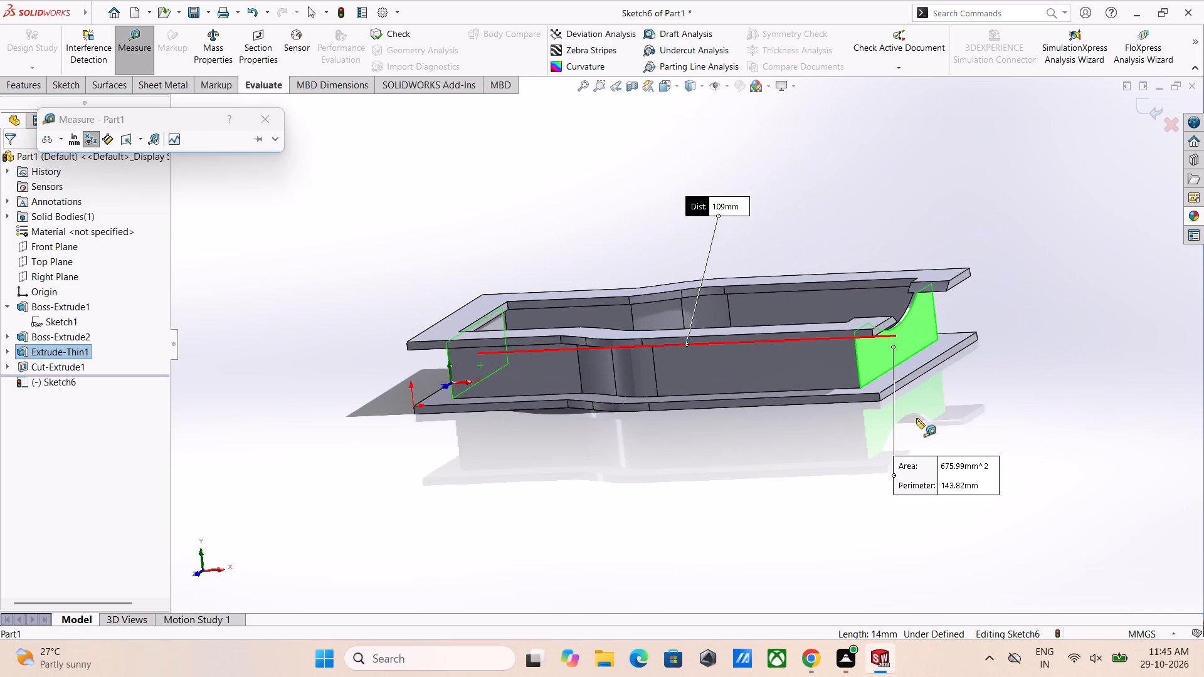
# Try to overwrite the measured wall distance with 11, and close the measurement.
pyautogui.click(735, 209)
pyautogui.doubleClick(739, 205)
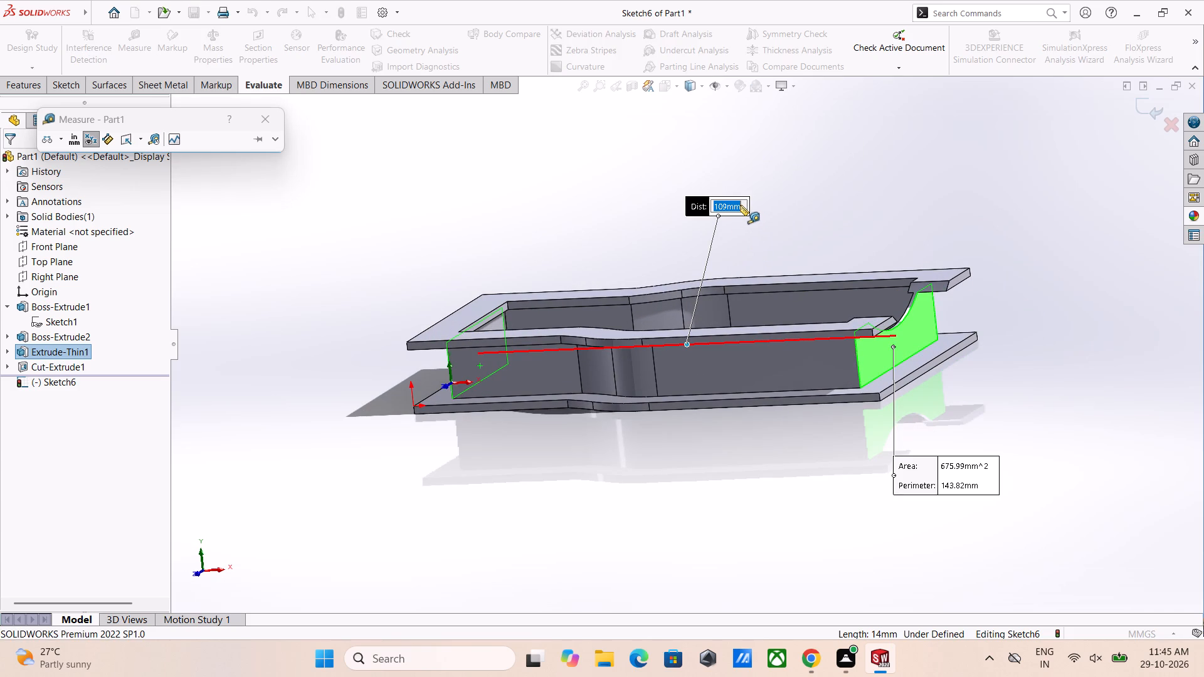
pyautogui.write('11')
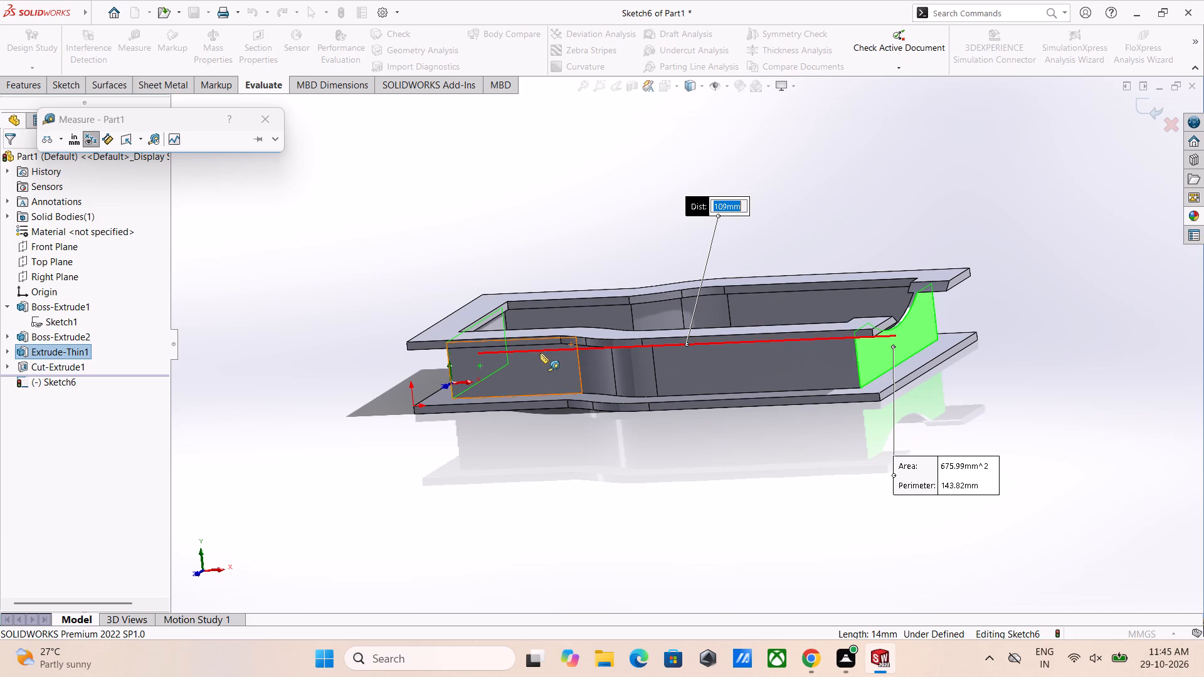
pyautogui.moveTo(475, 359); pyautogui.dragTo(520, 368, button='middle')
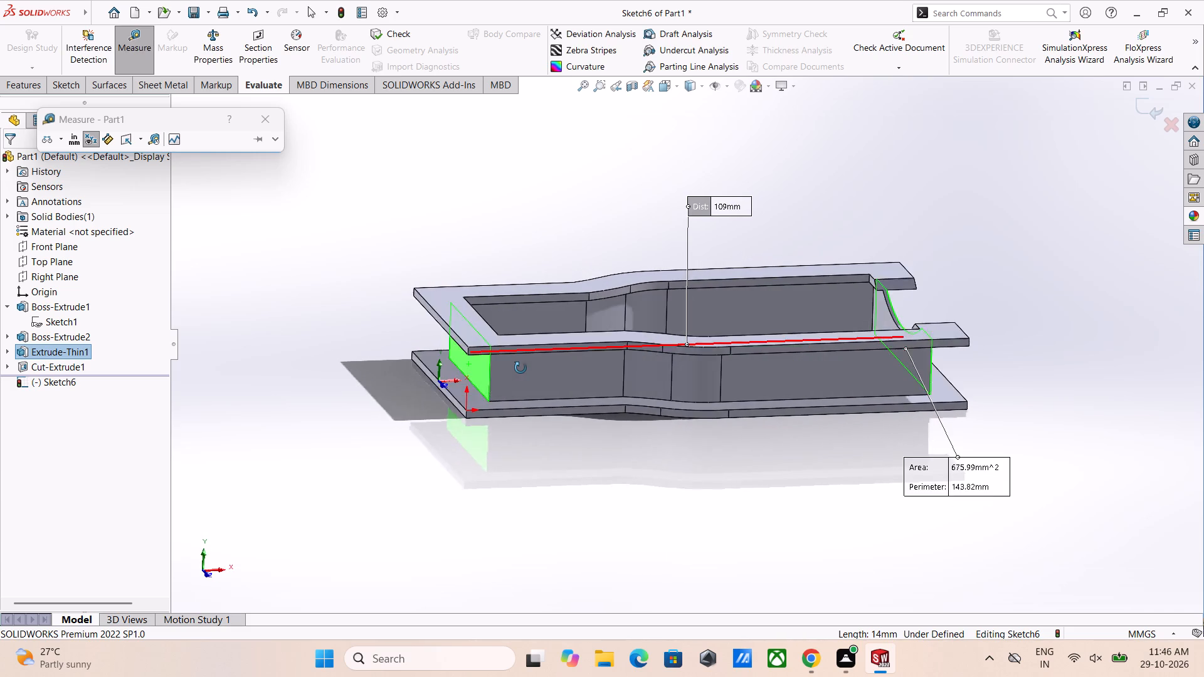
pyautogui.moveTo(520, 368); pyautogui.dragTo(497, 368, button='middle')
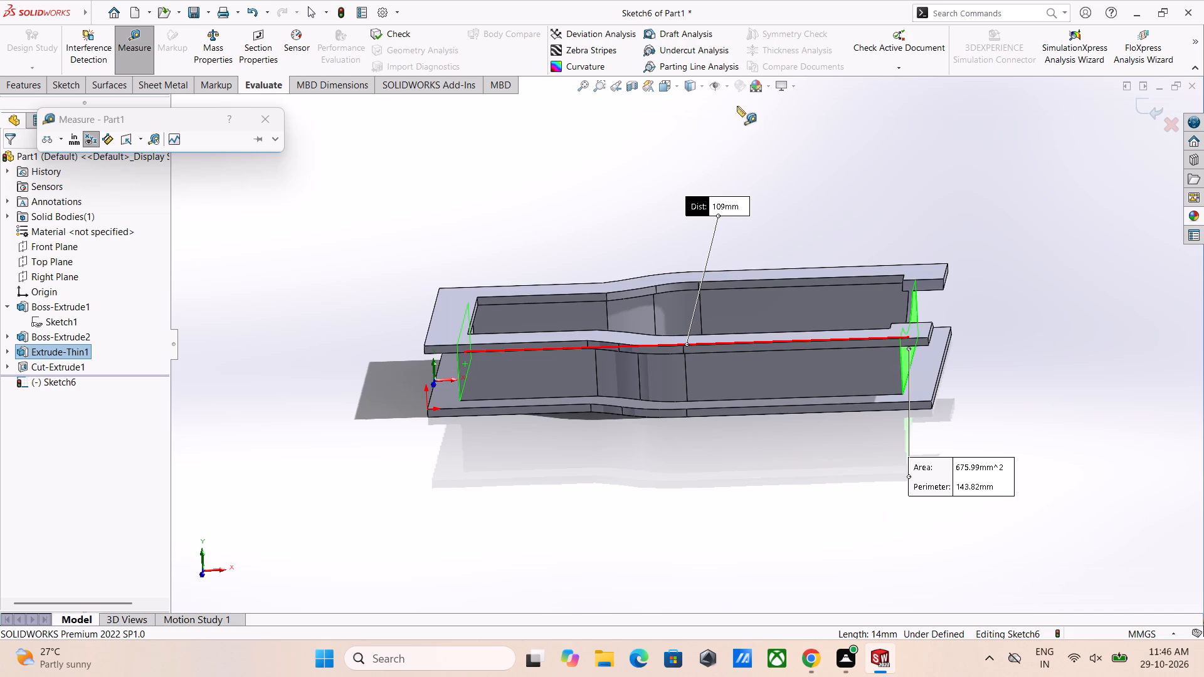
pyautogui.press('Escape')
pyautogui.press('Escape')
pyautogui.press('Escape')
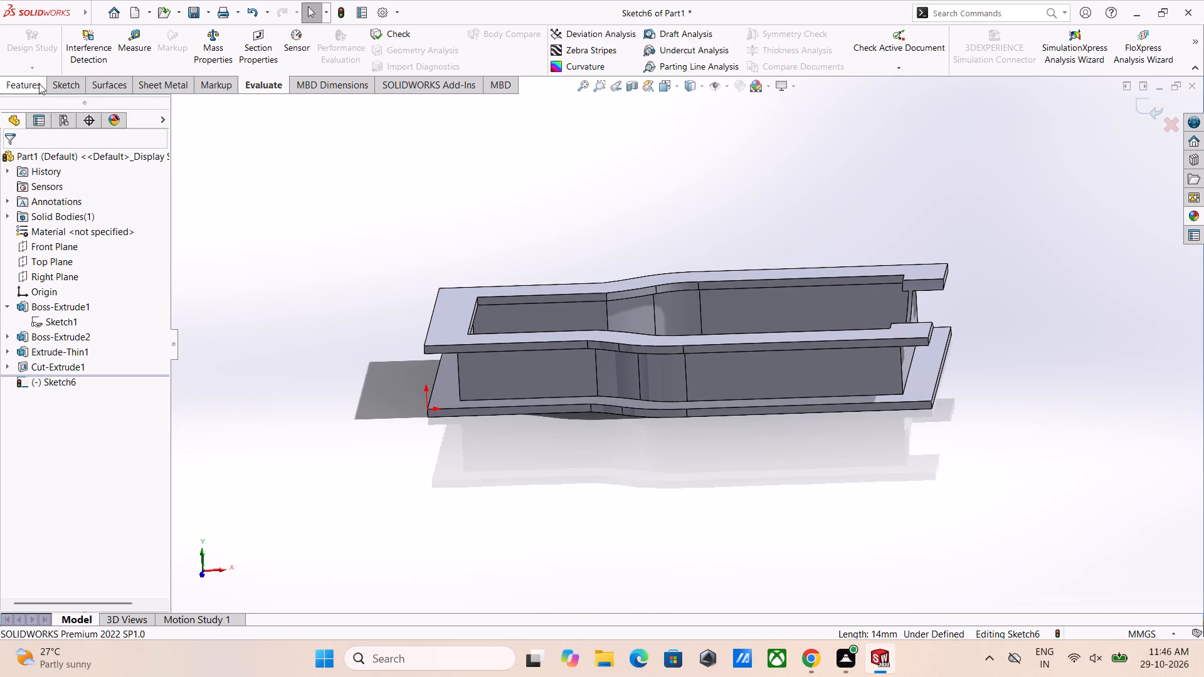
# Close the empty sketch on the upper frame's side face.
pyautogui.click(64, 85)
pyautogui.click(25, 48)
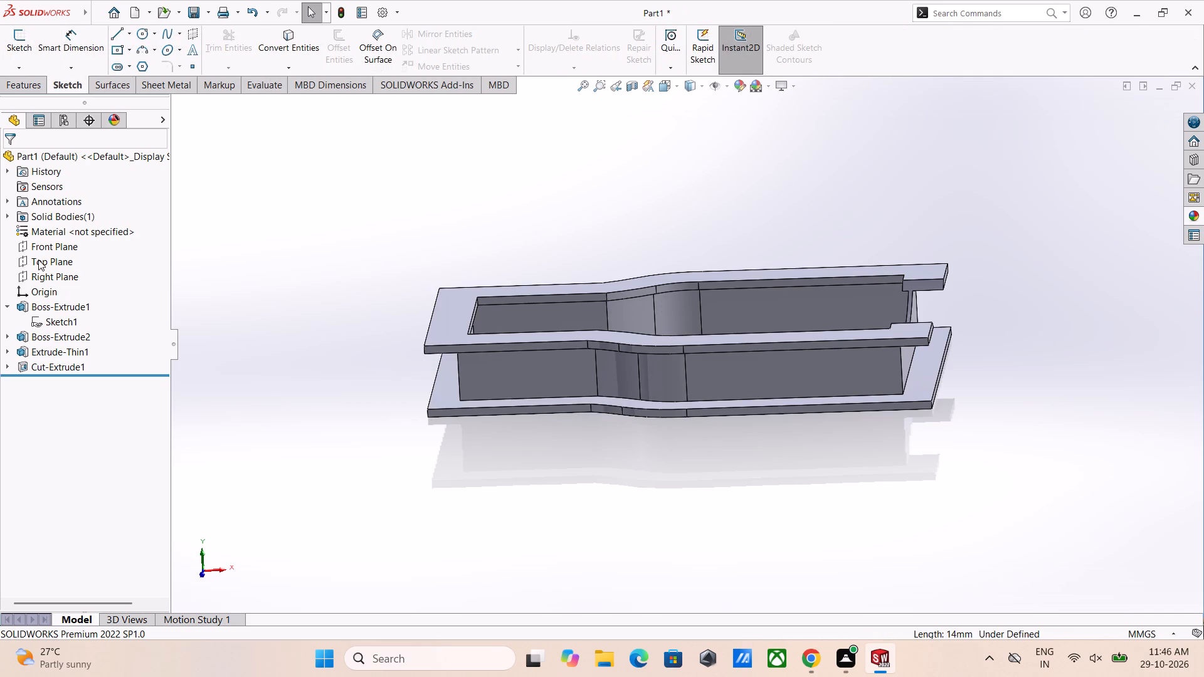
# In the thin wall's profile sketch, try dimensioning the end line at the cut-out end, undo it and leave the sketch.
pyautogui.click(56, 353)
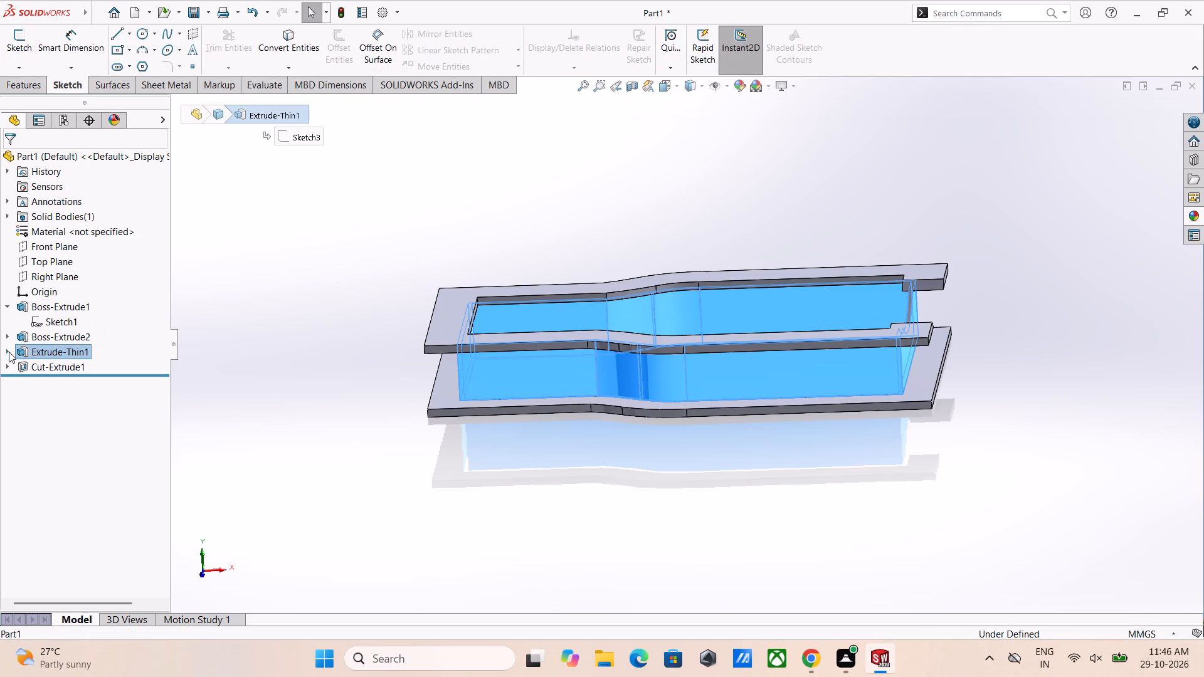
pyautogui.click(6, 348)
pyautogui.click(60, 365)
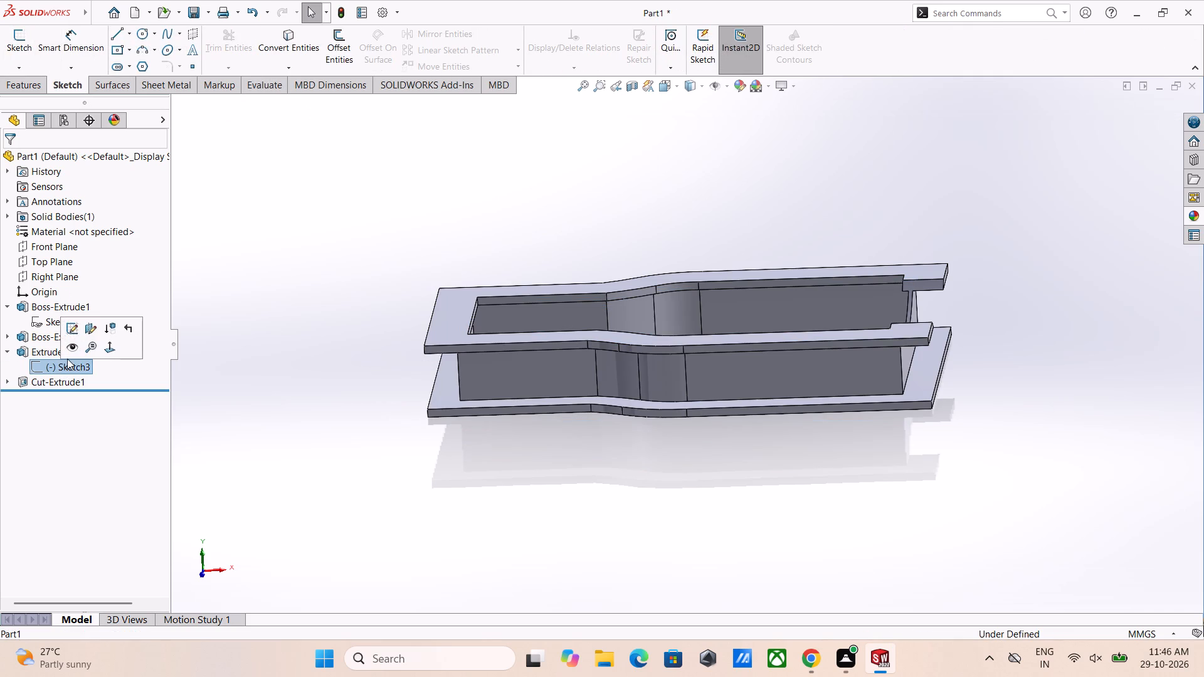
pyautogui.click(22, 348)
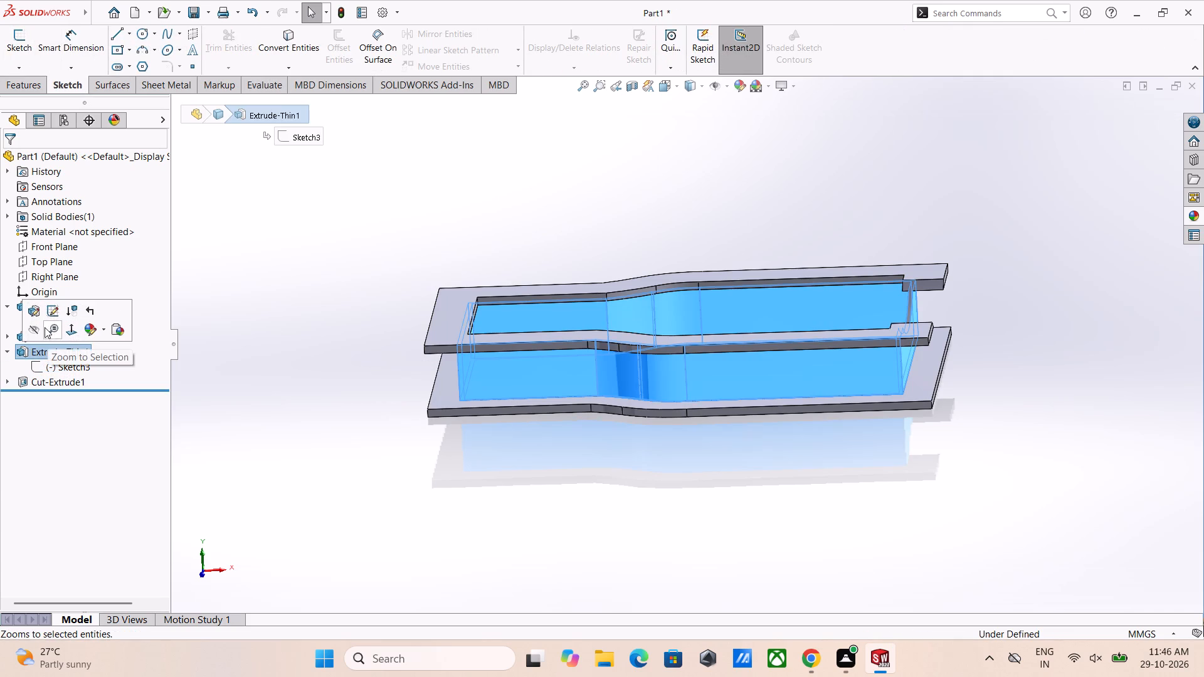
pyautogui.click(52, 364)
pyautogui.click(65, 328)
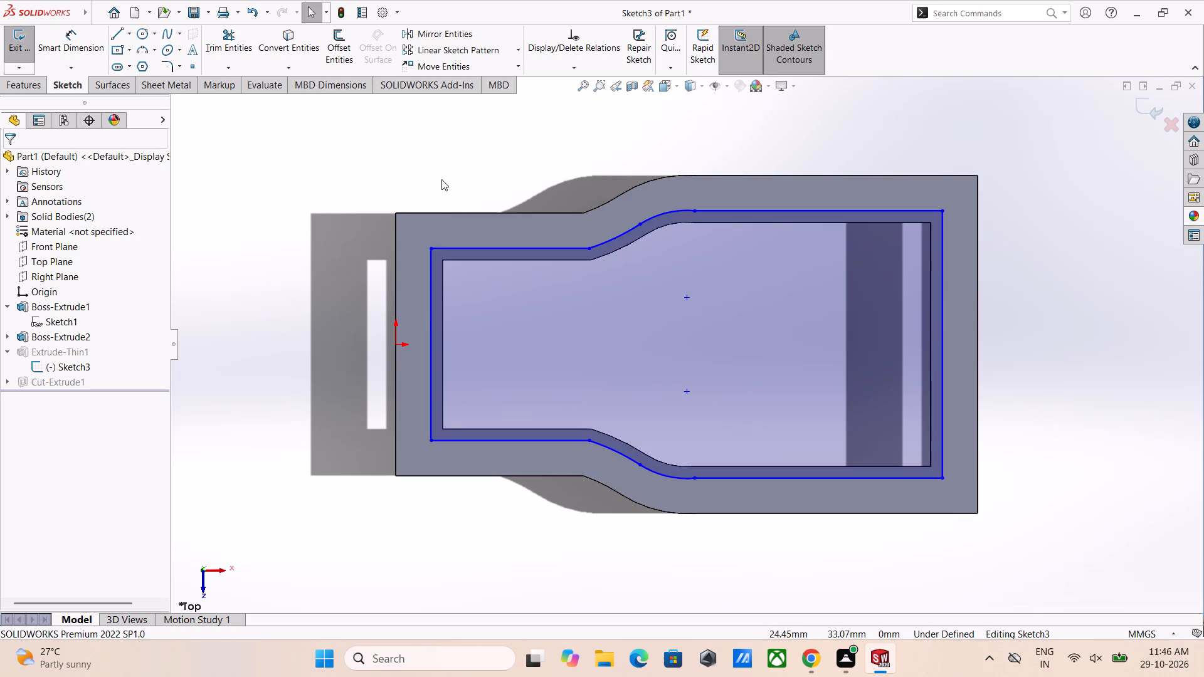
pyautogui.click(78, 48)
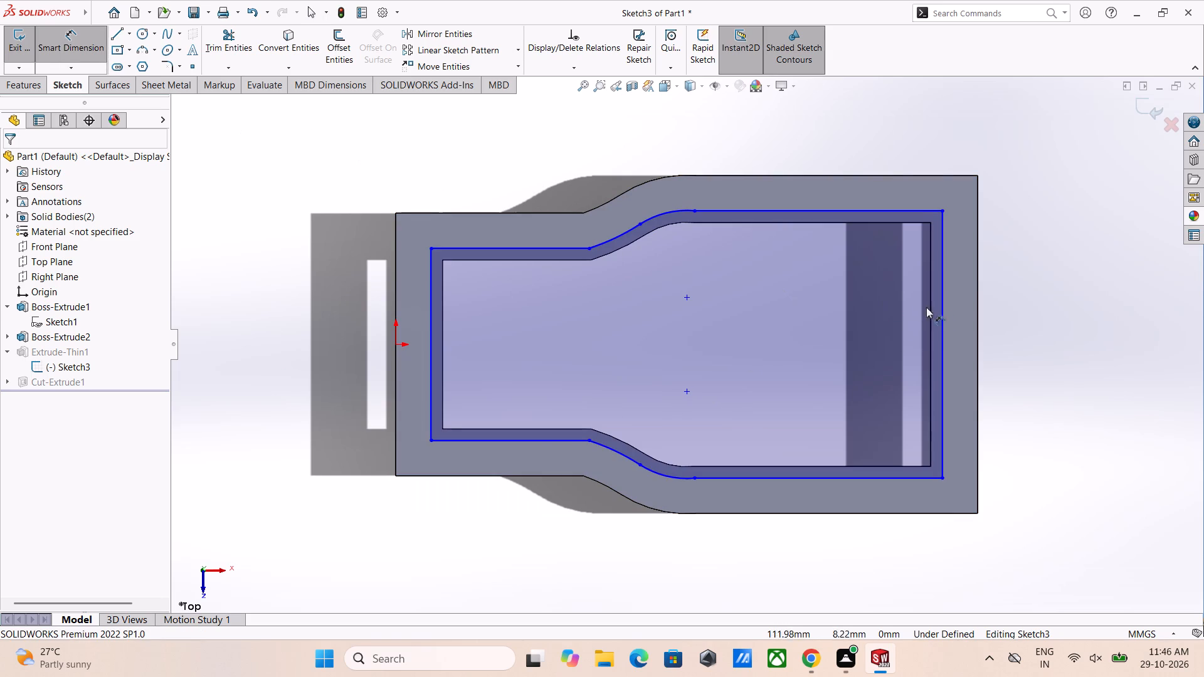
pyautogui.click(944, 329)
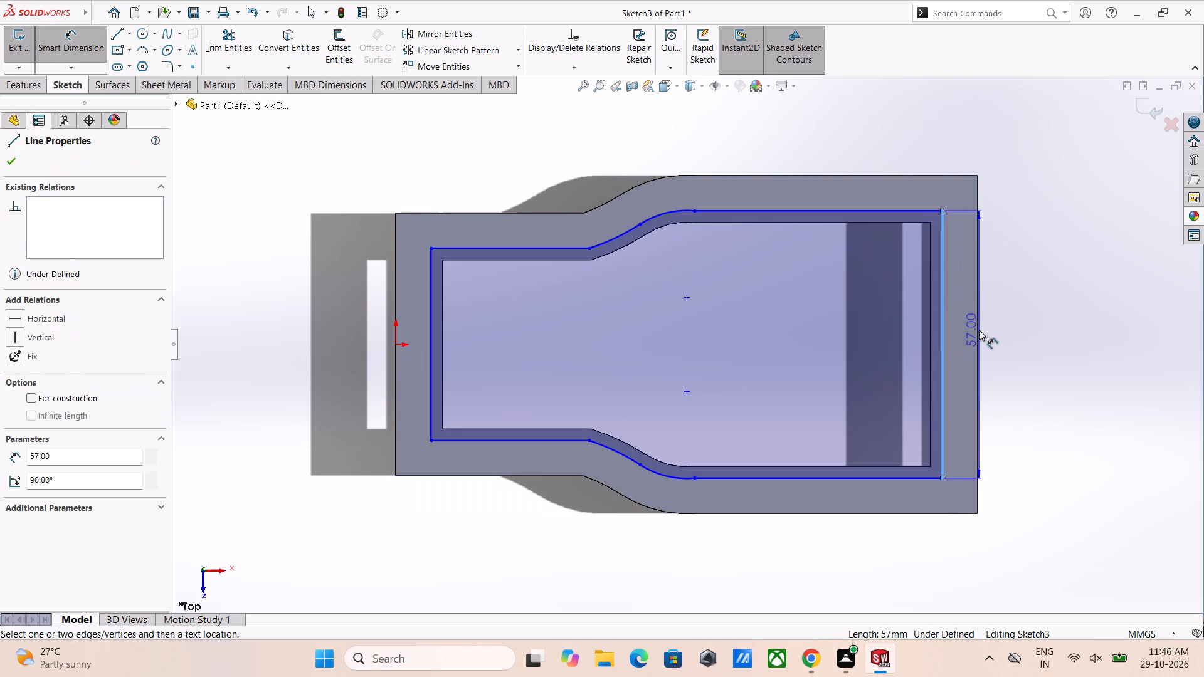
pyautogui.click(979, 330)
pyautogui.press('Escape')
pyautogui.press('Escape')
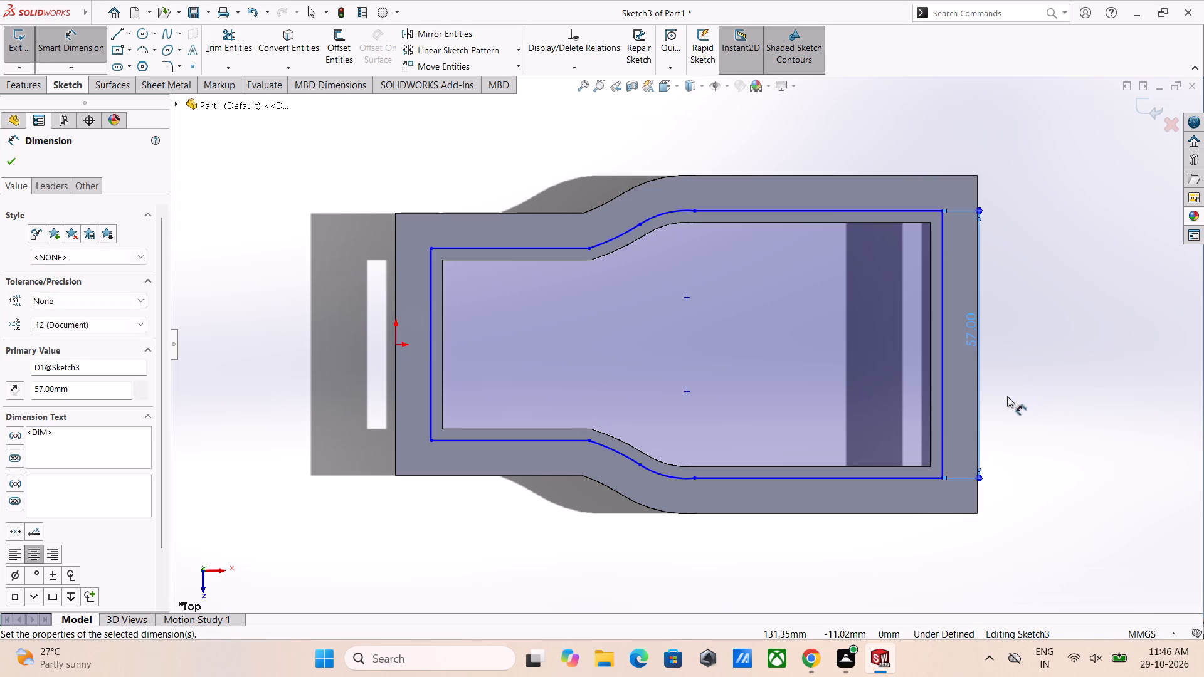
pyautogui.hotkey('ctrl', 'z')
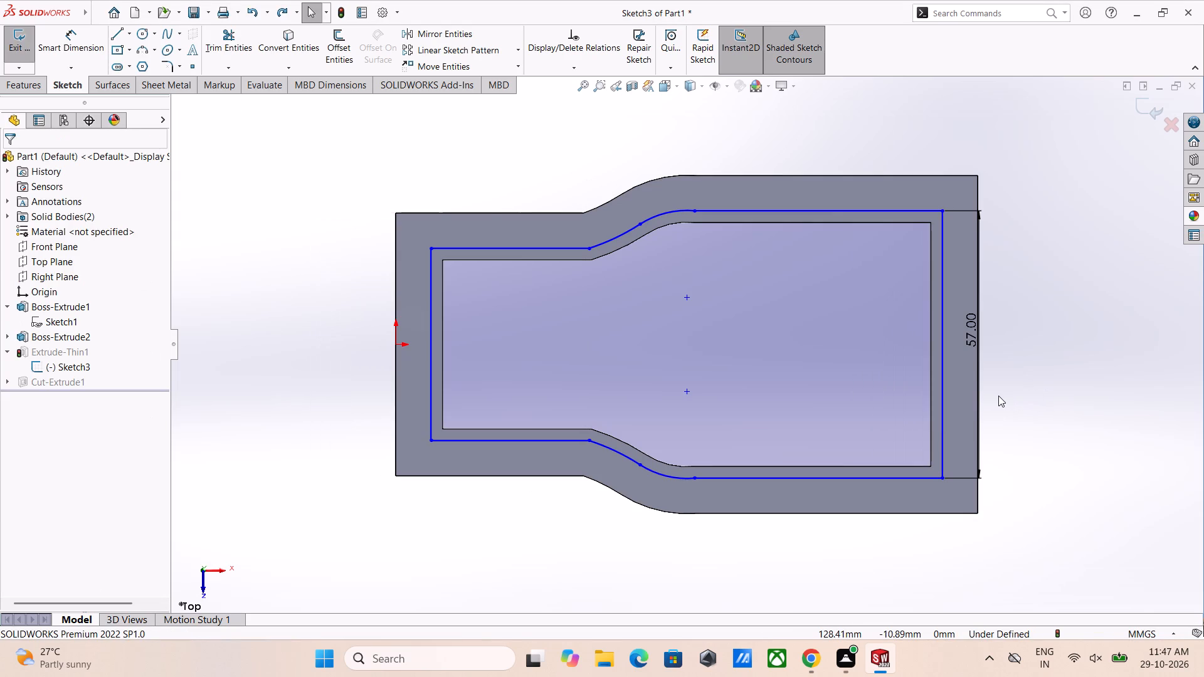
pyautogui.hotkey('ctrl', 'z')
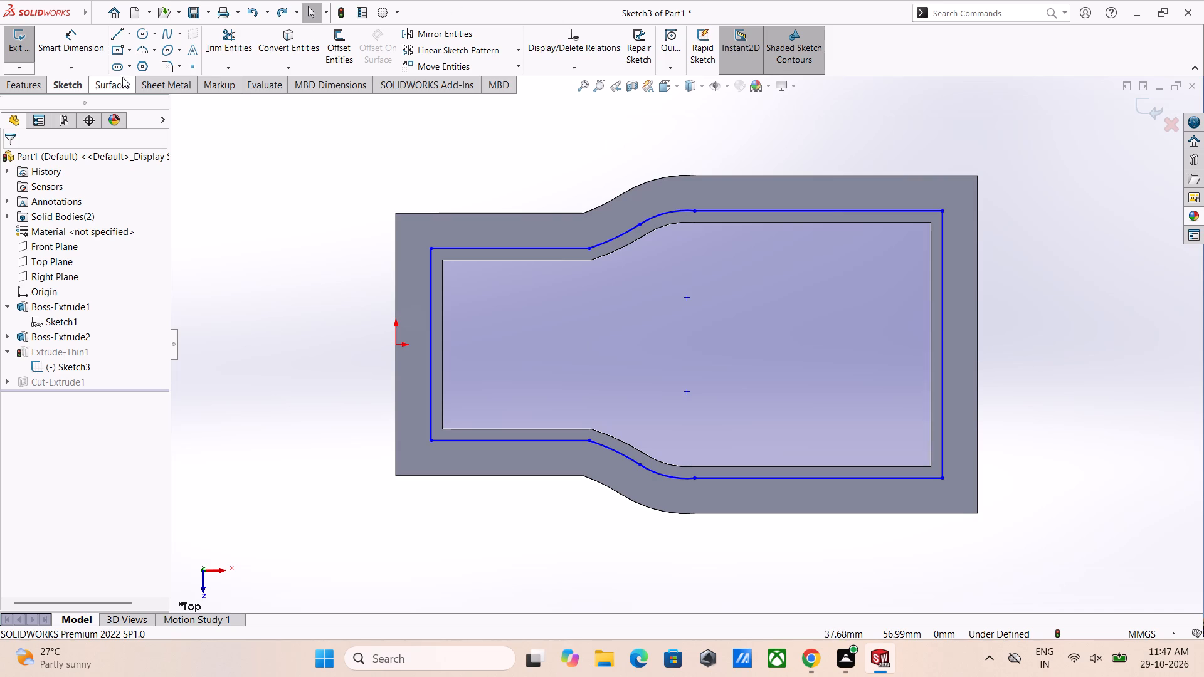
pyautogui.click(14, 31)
# Start a new sketch on the upper frame's long outer side face, on the straight section nearest the origin.
pyautogui.moveTo(252, 220); pyautogui.dragTo(276, 165, button='middle')
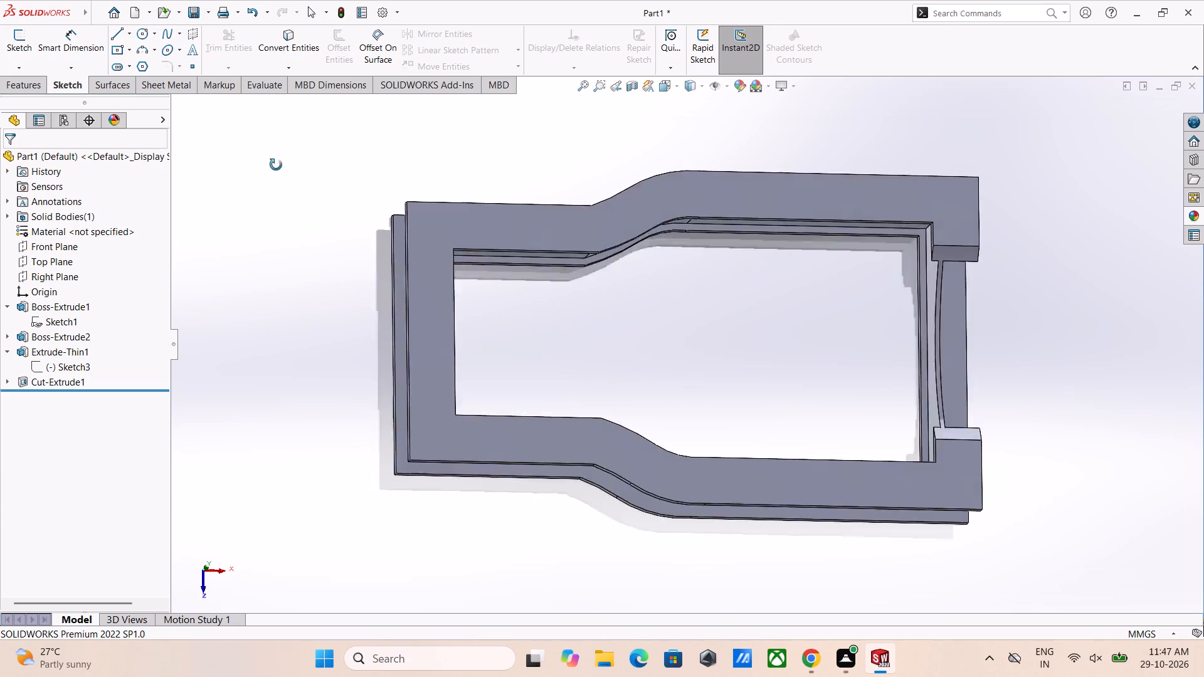
pyautogui.moveTo(276, 165); pyautogui.dragTo(315, 98, button='middle')
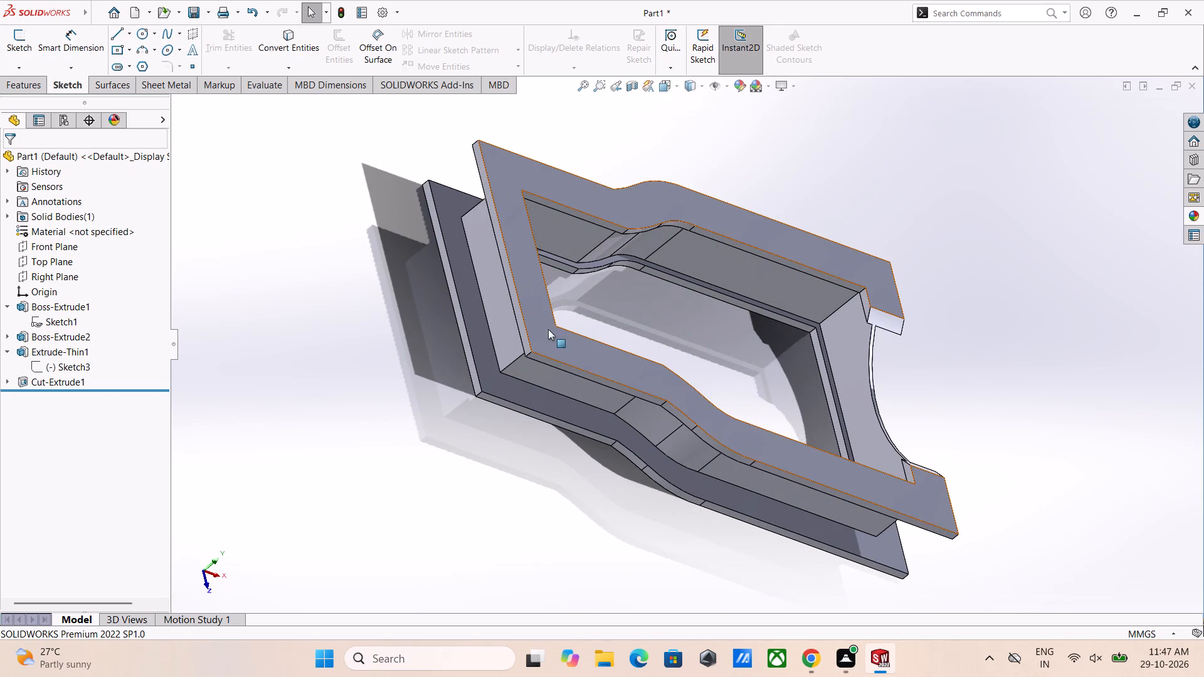
pyautogui.scroll(-5, 576, 375)
pyautogui.moveTo(571, 374); pyautogui.dragTo(556, 315, button='middle')
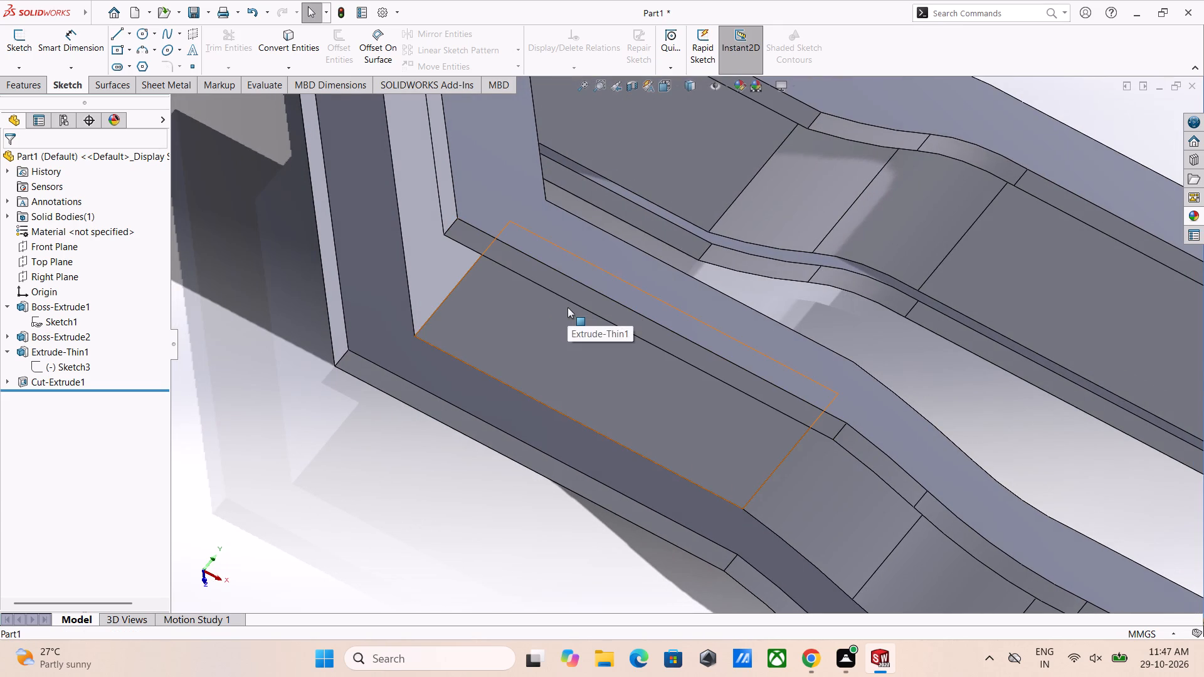
pyautogui.click(586, 293)
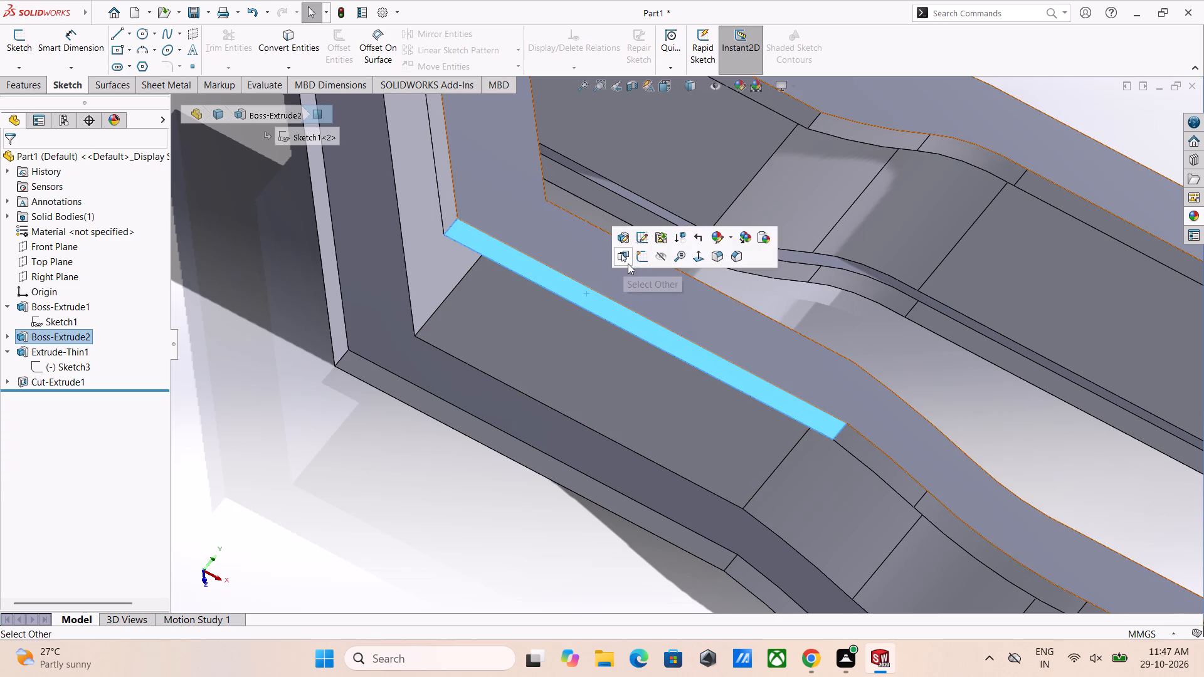
pyautogui.click(633, 263)
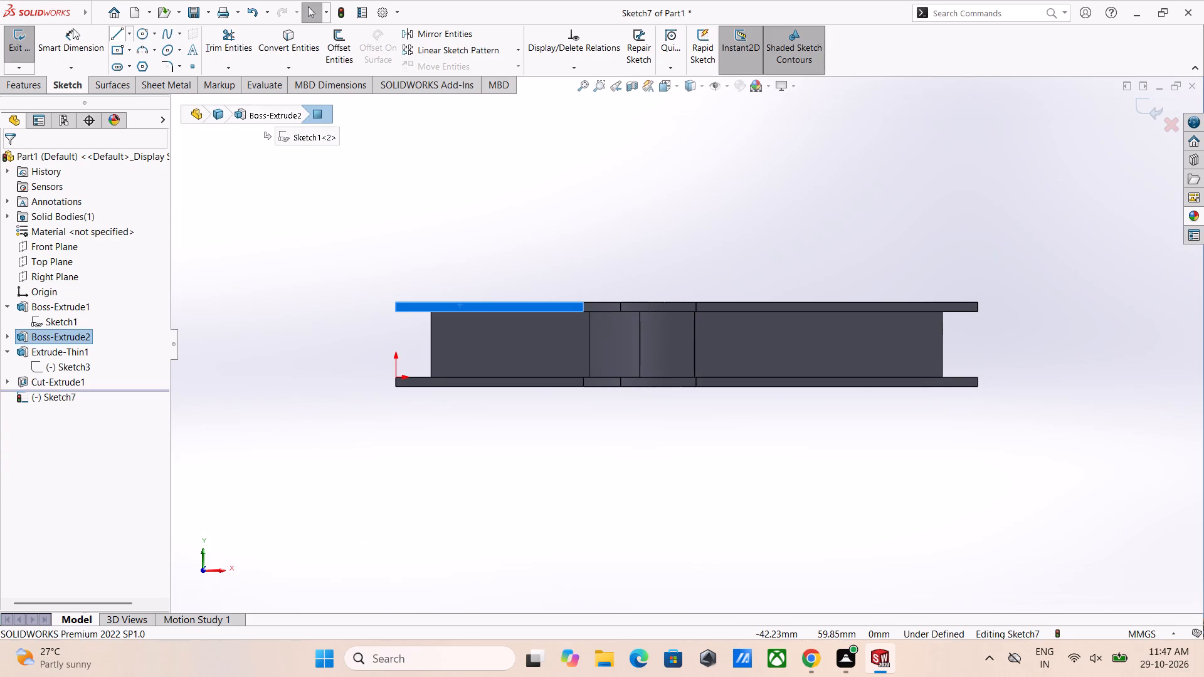
# Sketch an open trapezoid of three lines rising from the upper frame's top edge near the origin, with slanted sides about 21 mm long.
pyautogui.click(125, 33)
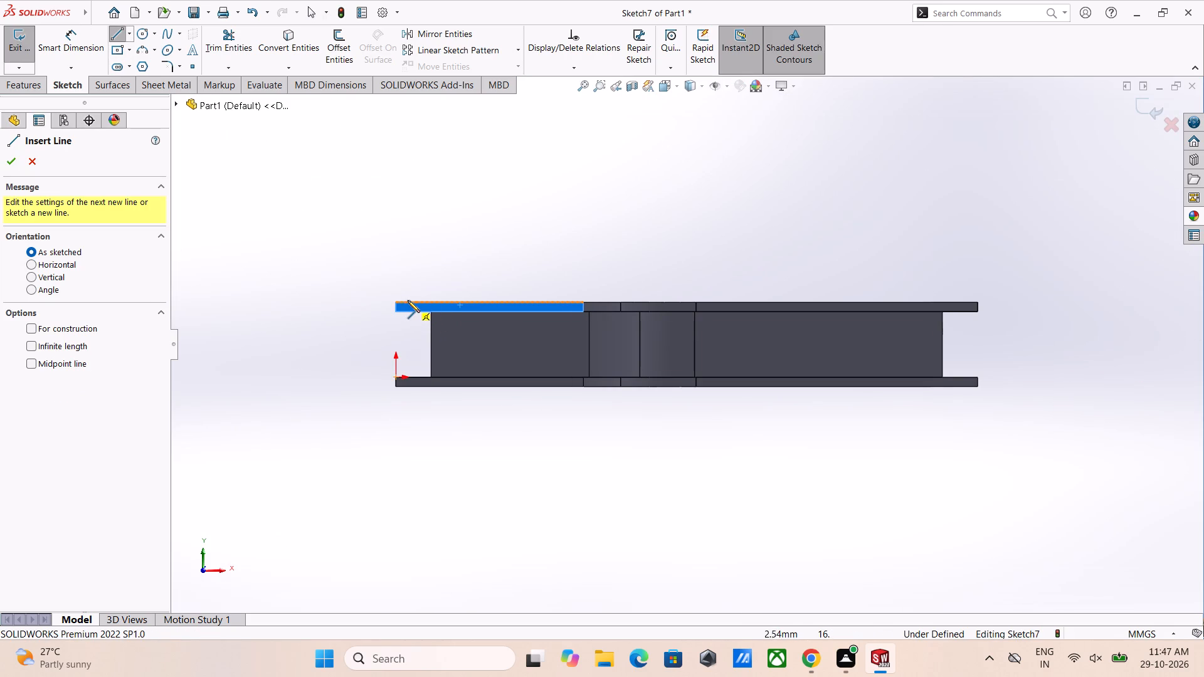
pyautogui.click(412, 302)
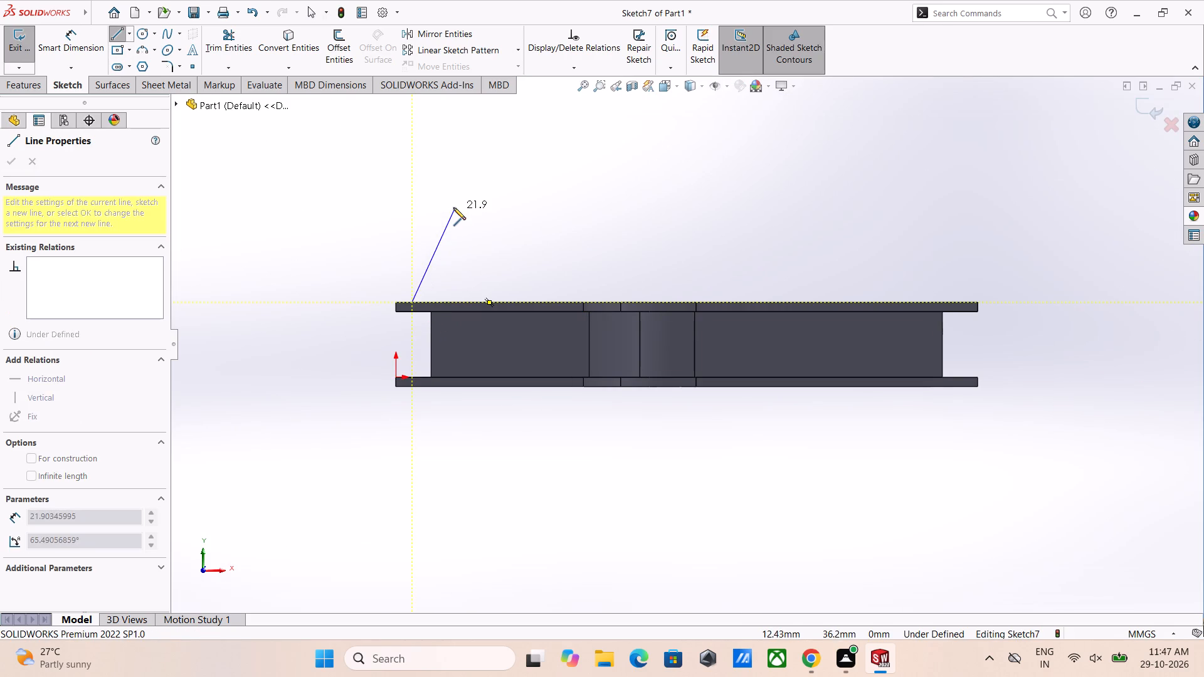
pyautogui.click(446, 206)
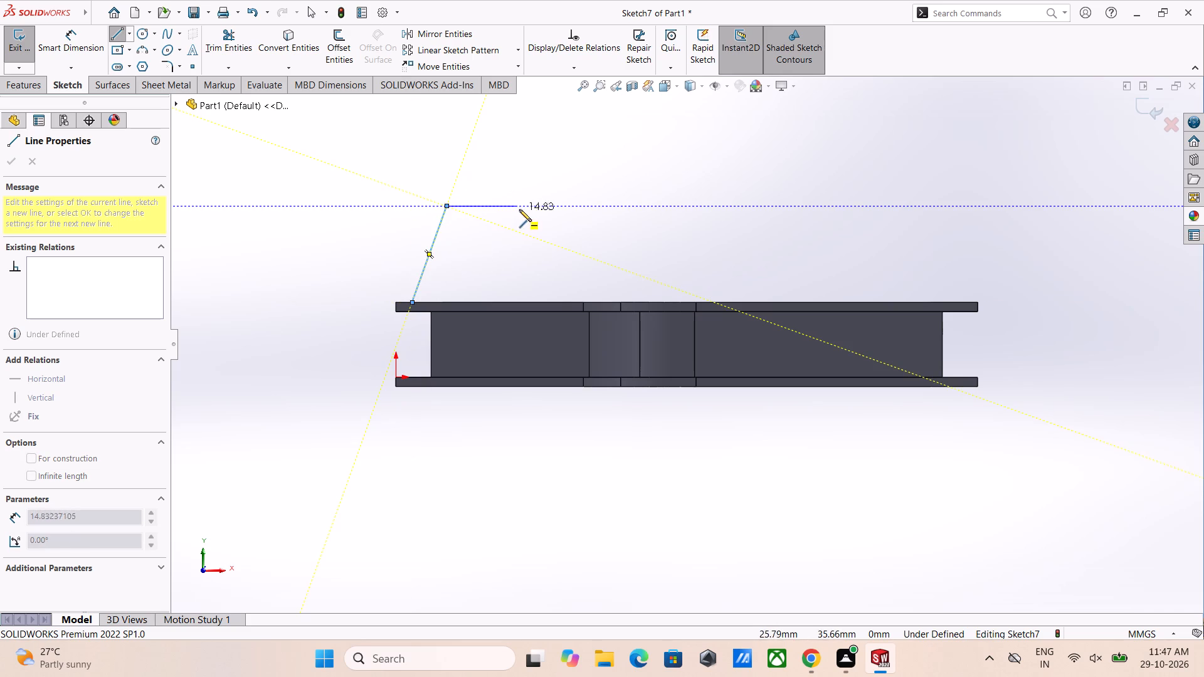
pyautogui.click(523, 208)
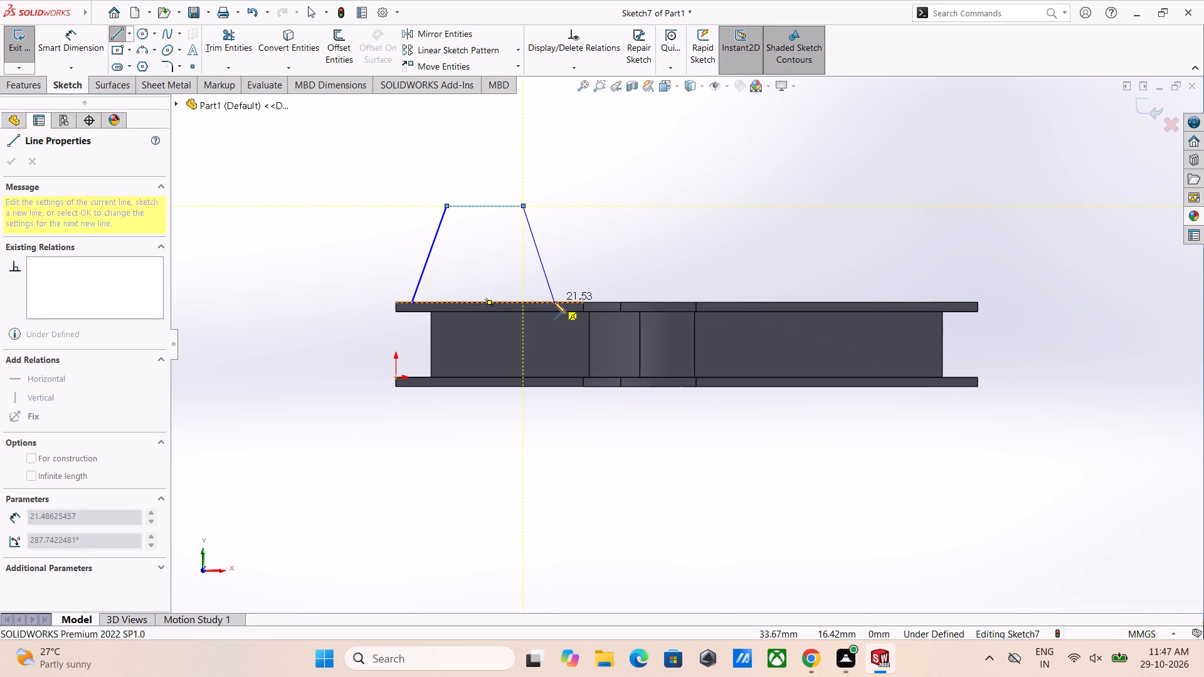
pyautogui.click(554, 302)
pyautogui.rightClick(607, 255)
pyautogui.click(616, 263)
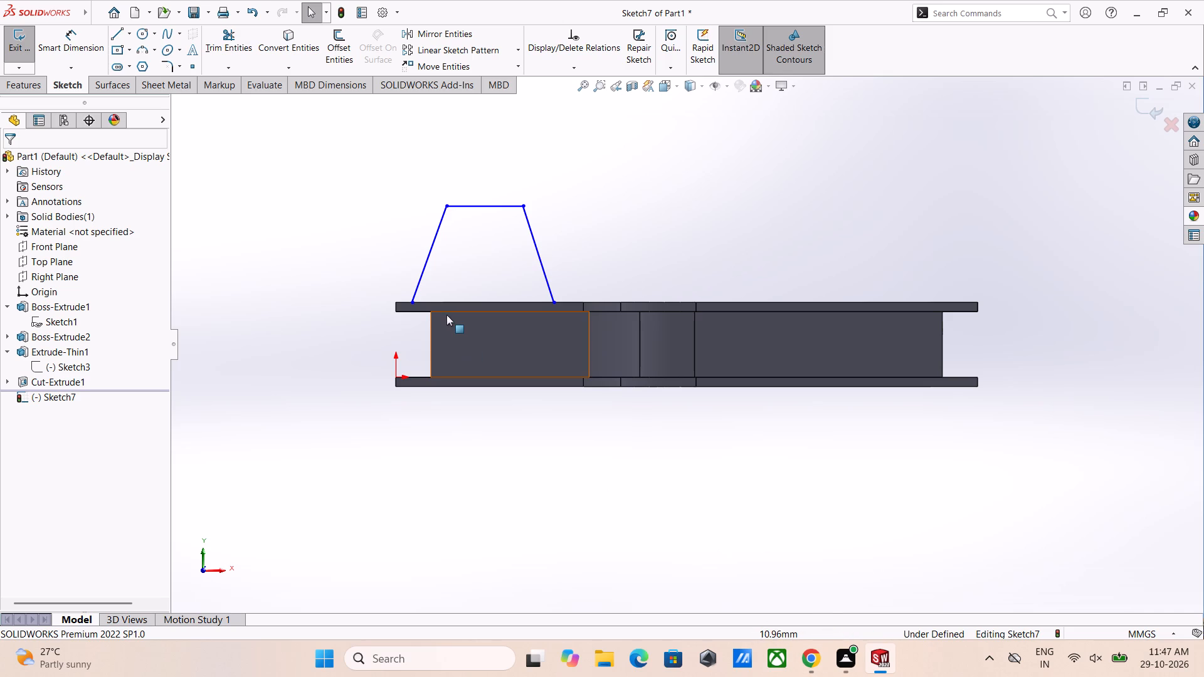
# Dimension the trapezoid's vertical height, between the ends of the slanted side nearest the origin, at 28 mm.
pyautogui.moveTo(359, 271); pyautogui.dragTo(359, 192, button='right')
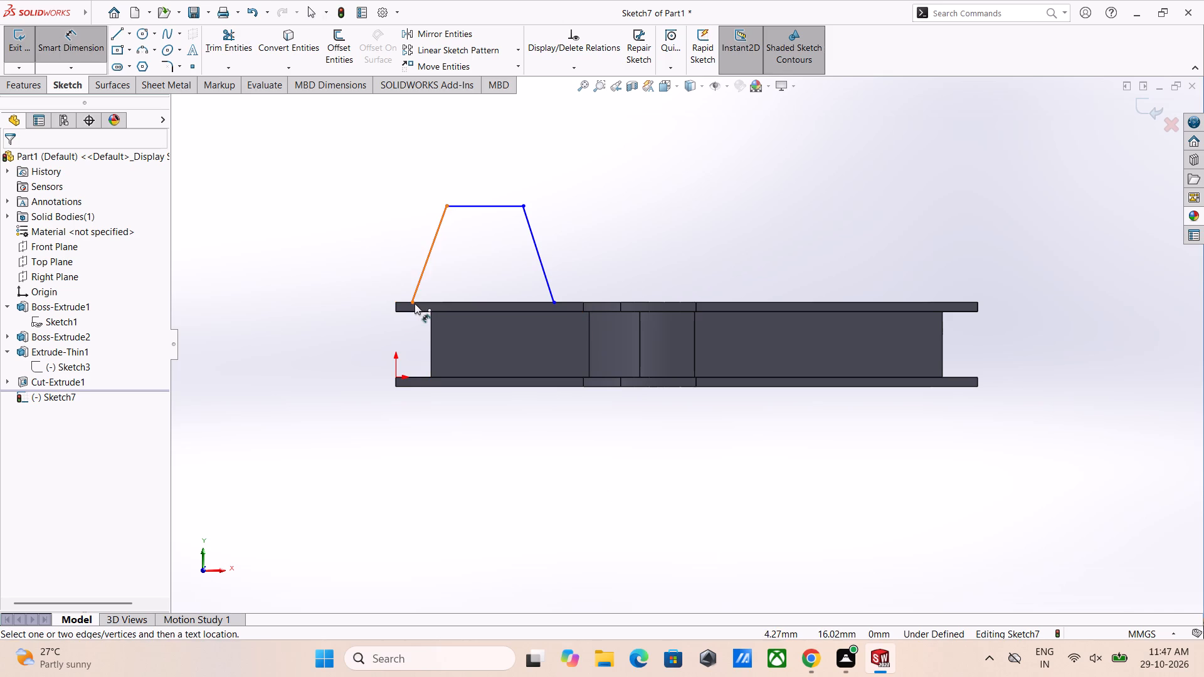
pyautogui.click(413, 303)
pyautogui.click(447, 203)
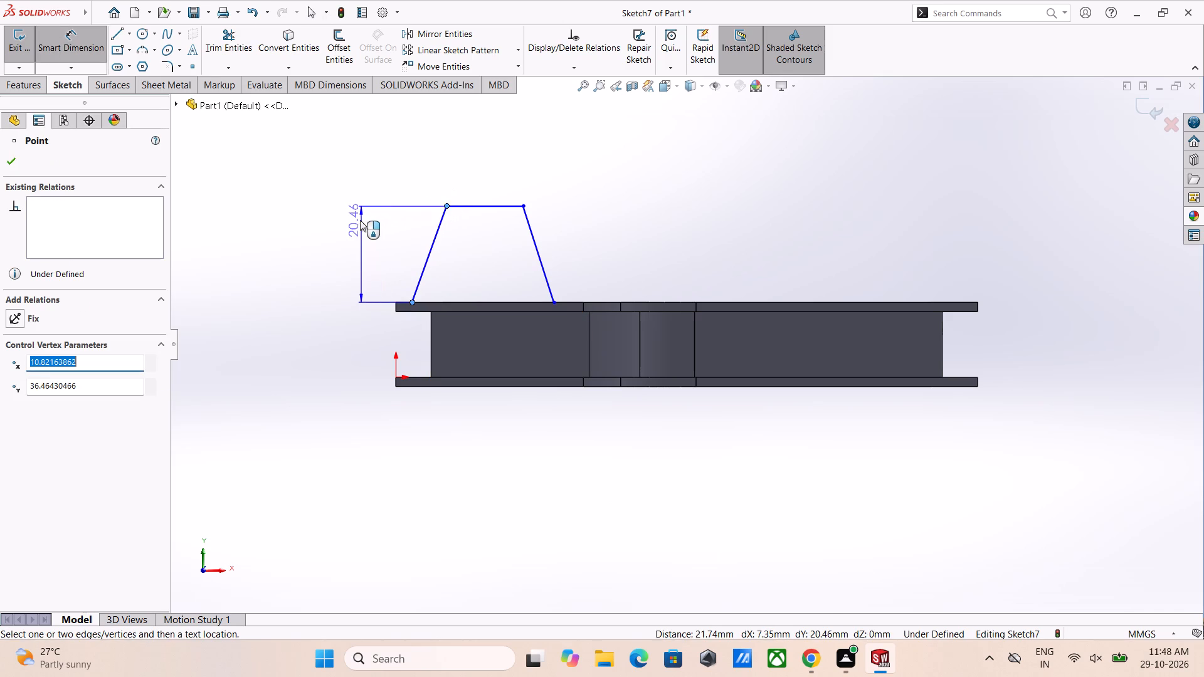
pyautogui.click(359, 219)
pyautogui.write('28')
pyautogui.press('Return')
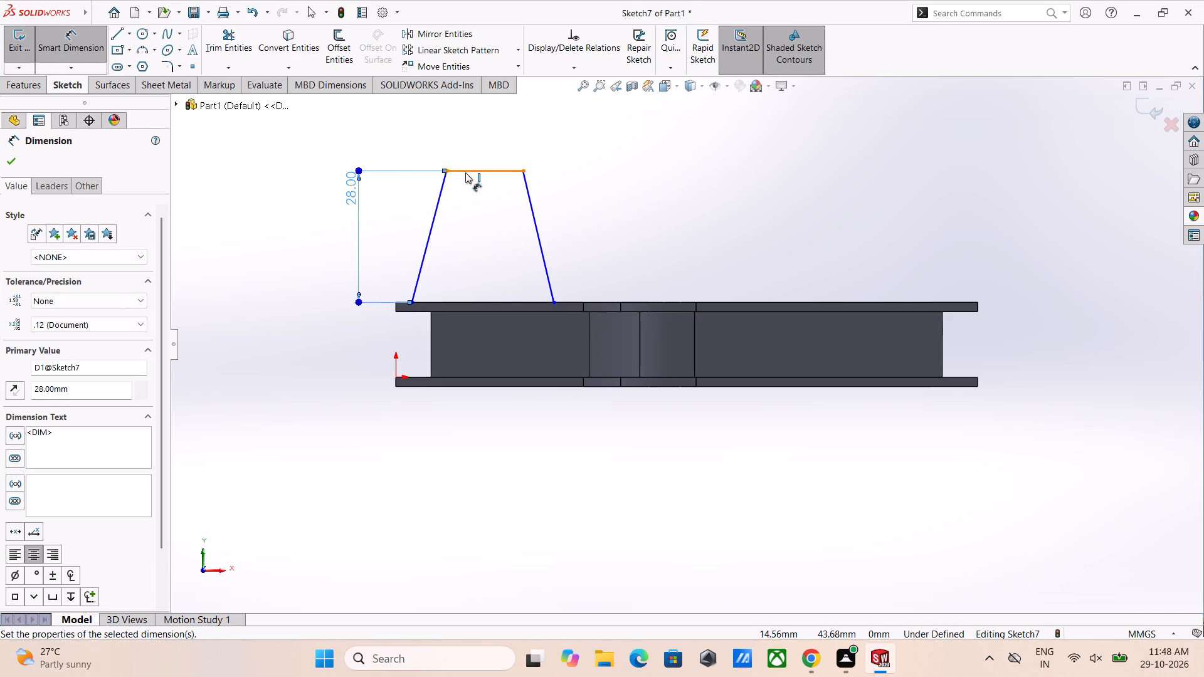
# Dimension the trapezoid's horizontal top line at 35.5 mm.
pyautogui.click(468, 170)
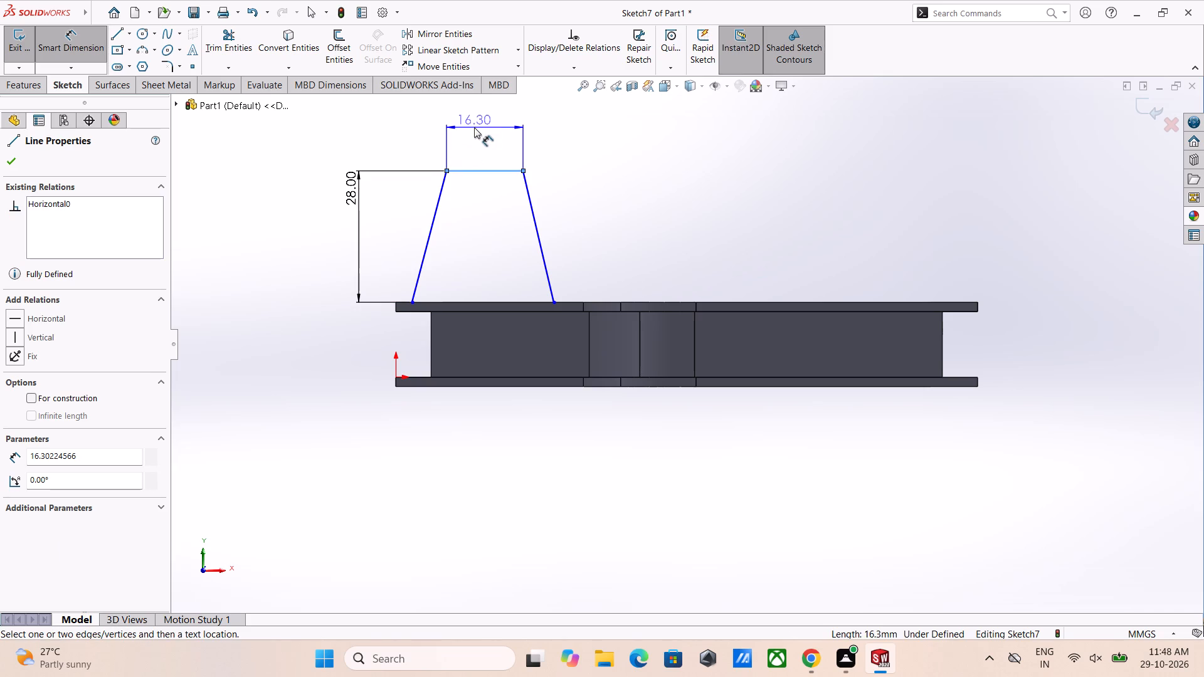
pyautogui.click(474, 127)
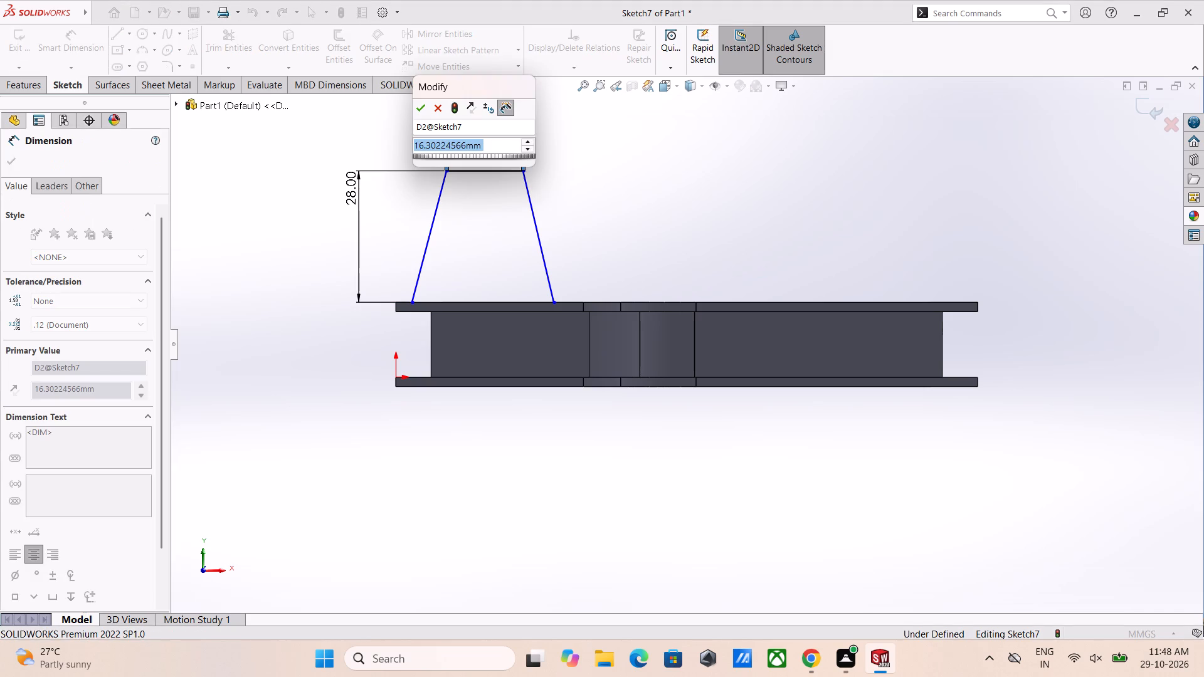
pyautogui.write('35.5')
pyautogui.press('Return')
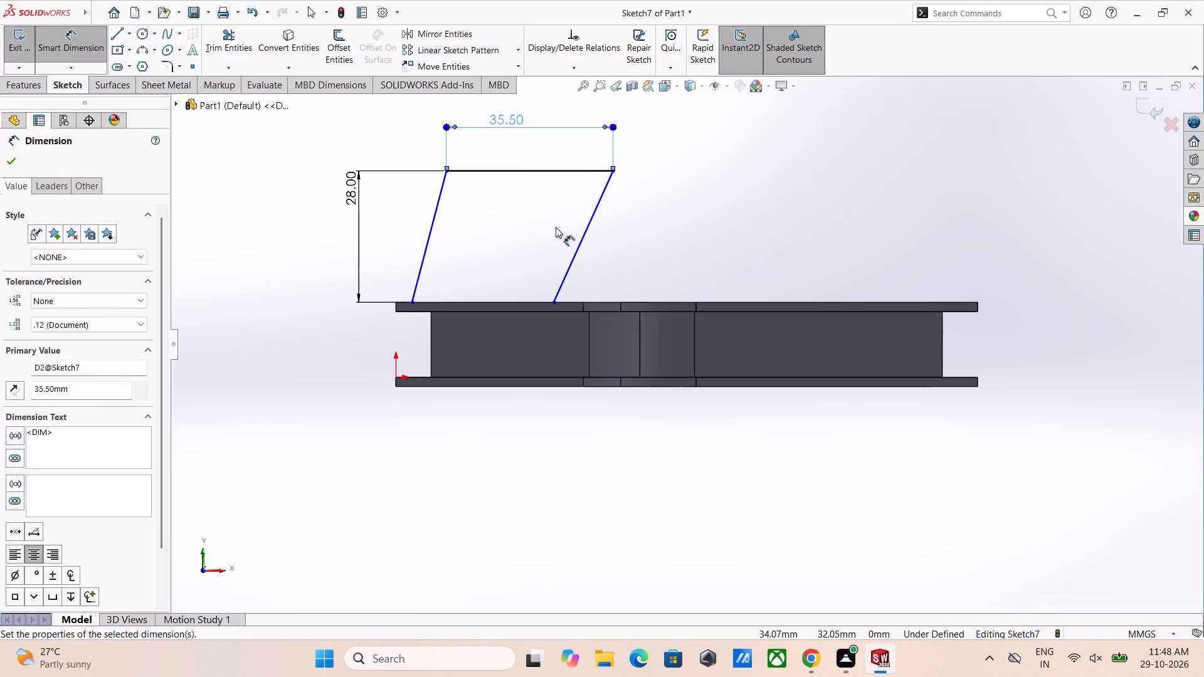
pyautogui.press('Escape')
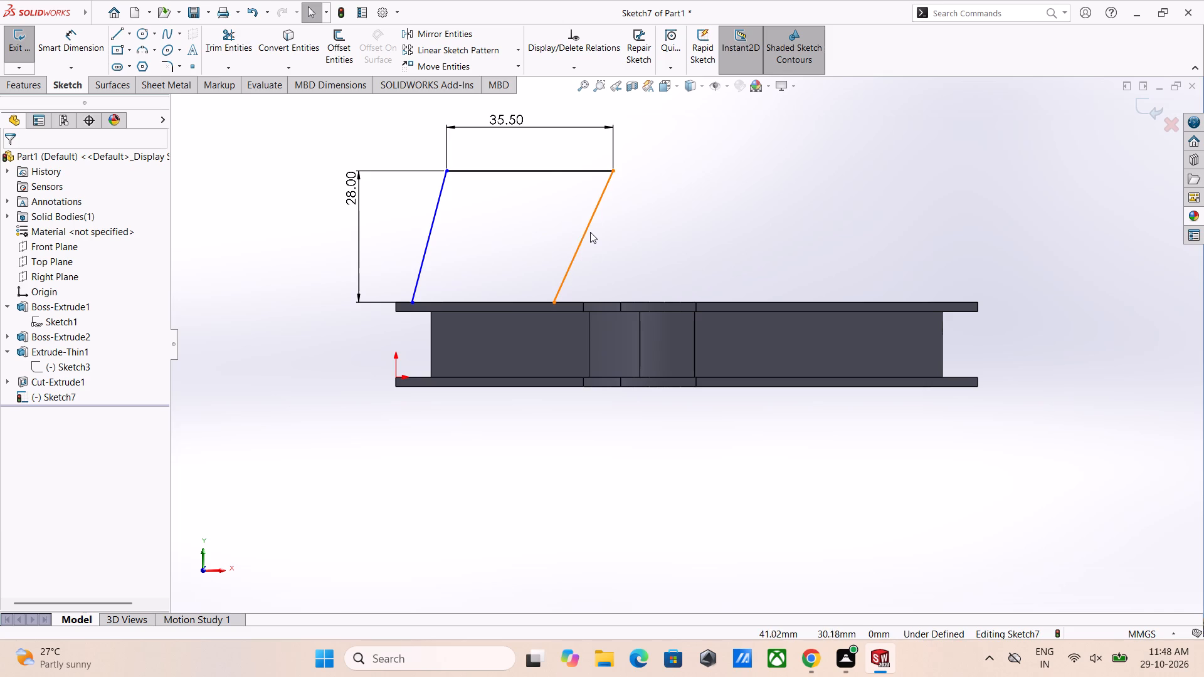
# Replace the slanted side farther from the origin with an outward-sloping line about 30.5 mm long, ending at the upper frame's top edge.
pyautogui.click(589, 227)
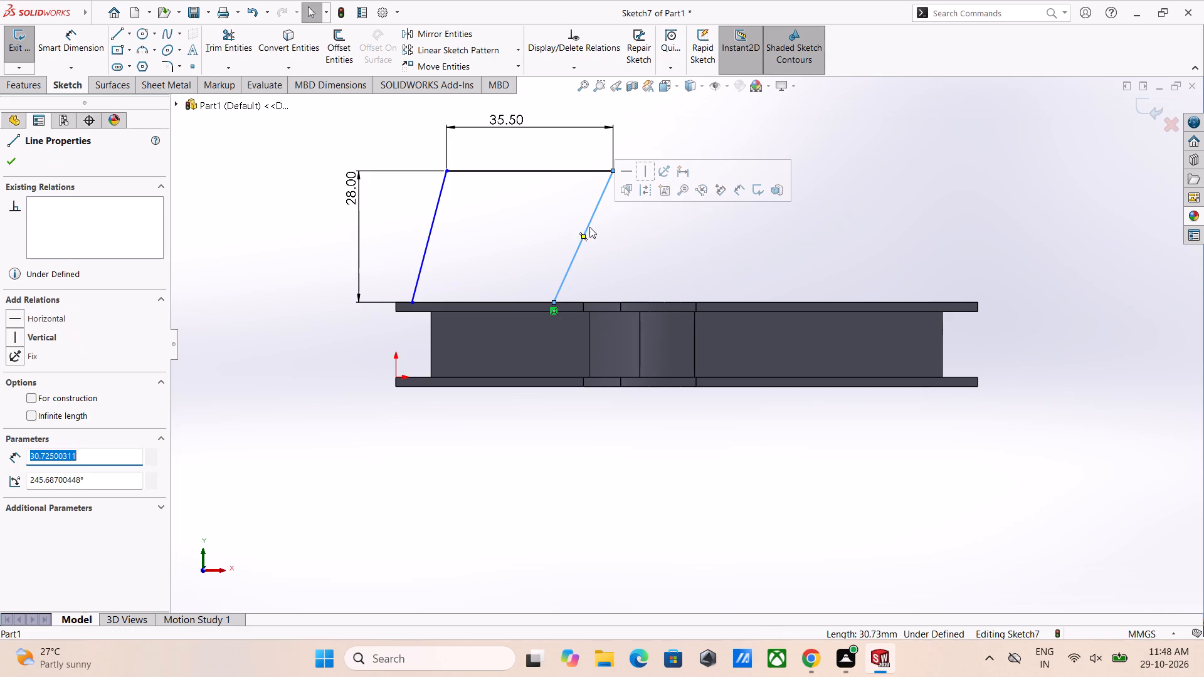
pyautogui.press('Delete')
pyautogui.moveTo(228, 162); pyautogui.dragTo(249, 157, button='right')
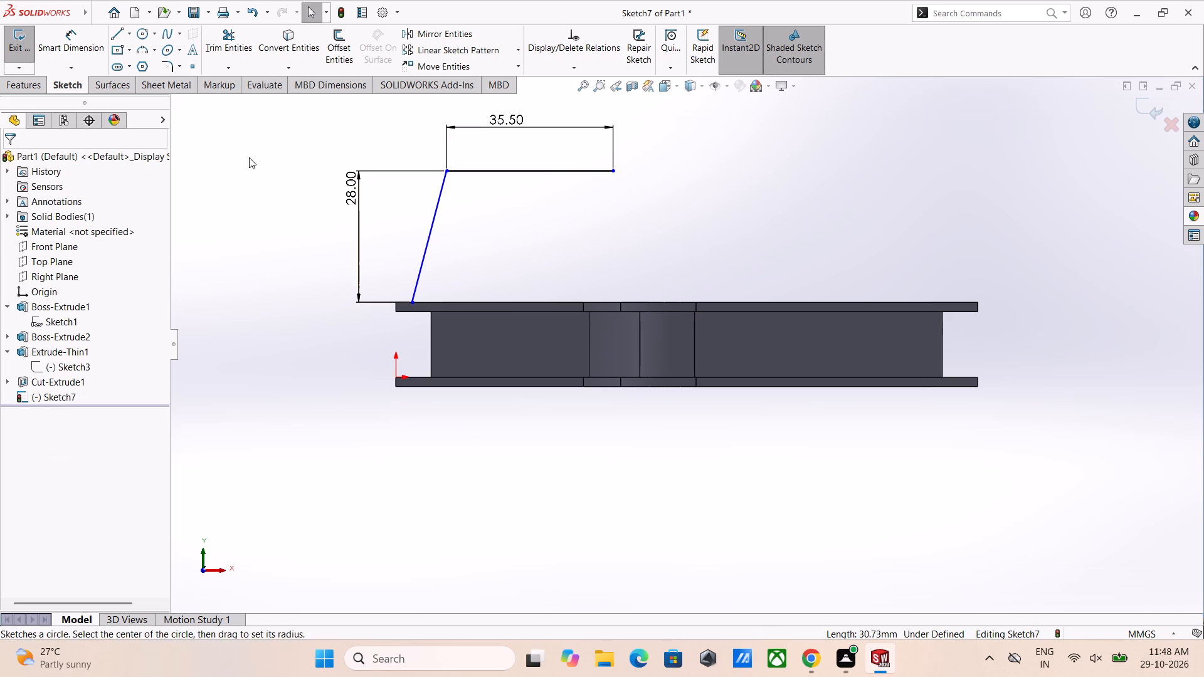
pyautogui.moveTo(249, 157); pyautogui.dragTo(155, 172, button='right')
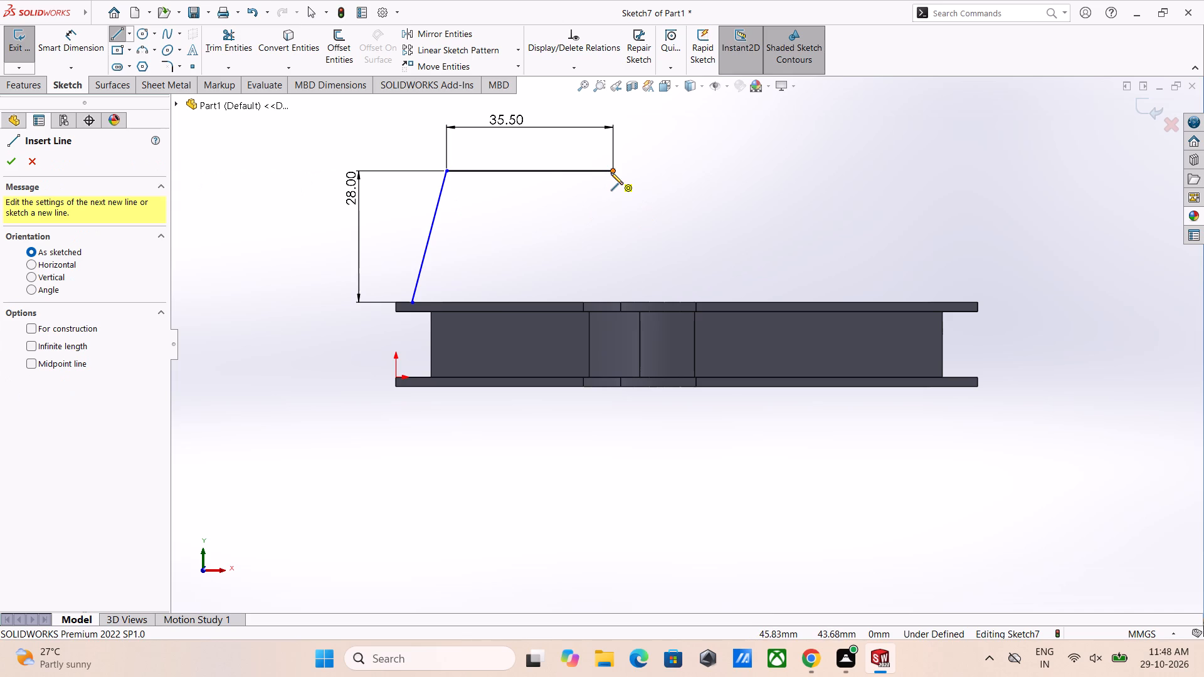
pyautogui.click(613, 172)
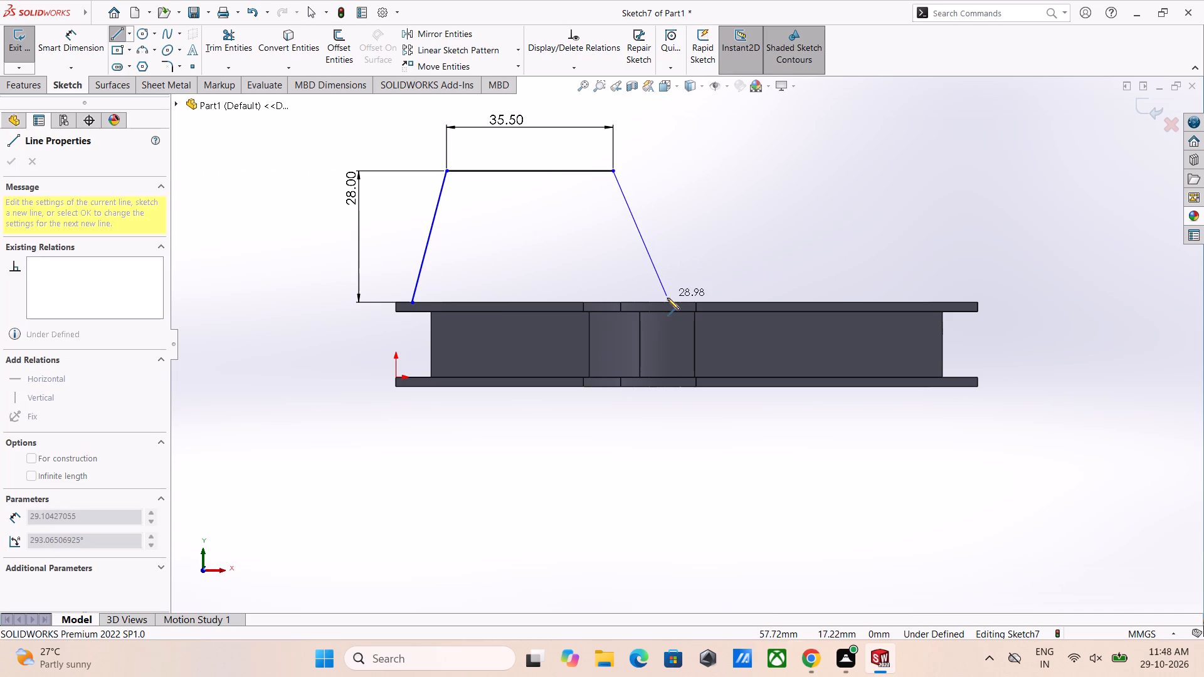
pyautogui.click(670, 299)
pyautogui.press('Escape')
pyautogui.press('Escape')
pyautogui.press('Escape')
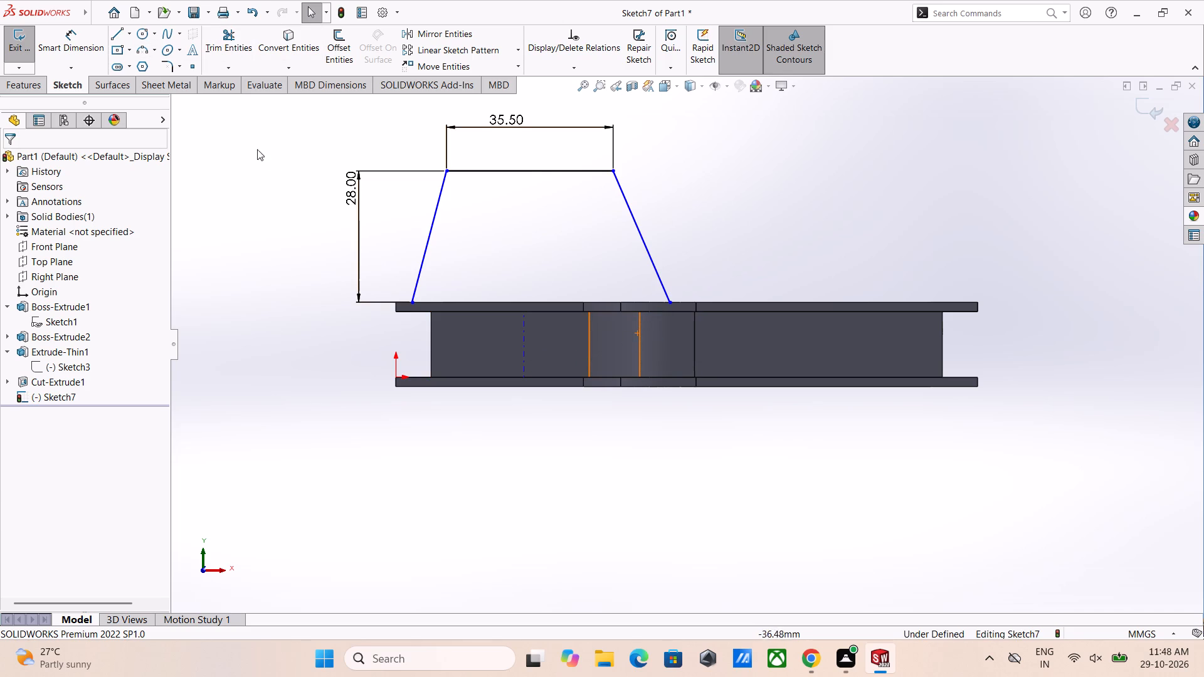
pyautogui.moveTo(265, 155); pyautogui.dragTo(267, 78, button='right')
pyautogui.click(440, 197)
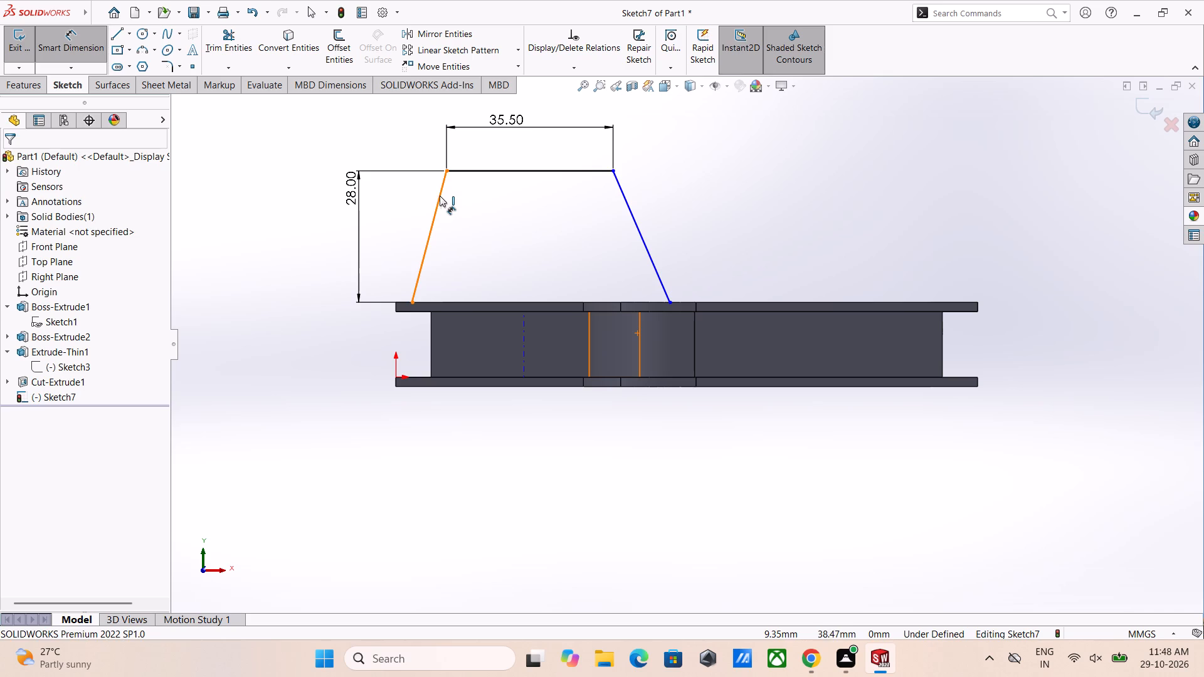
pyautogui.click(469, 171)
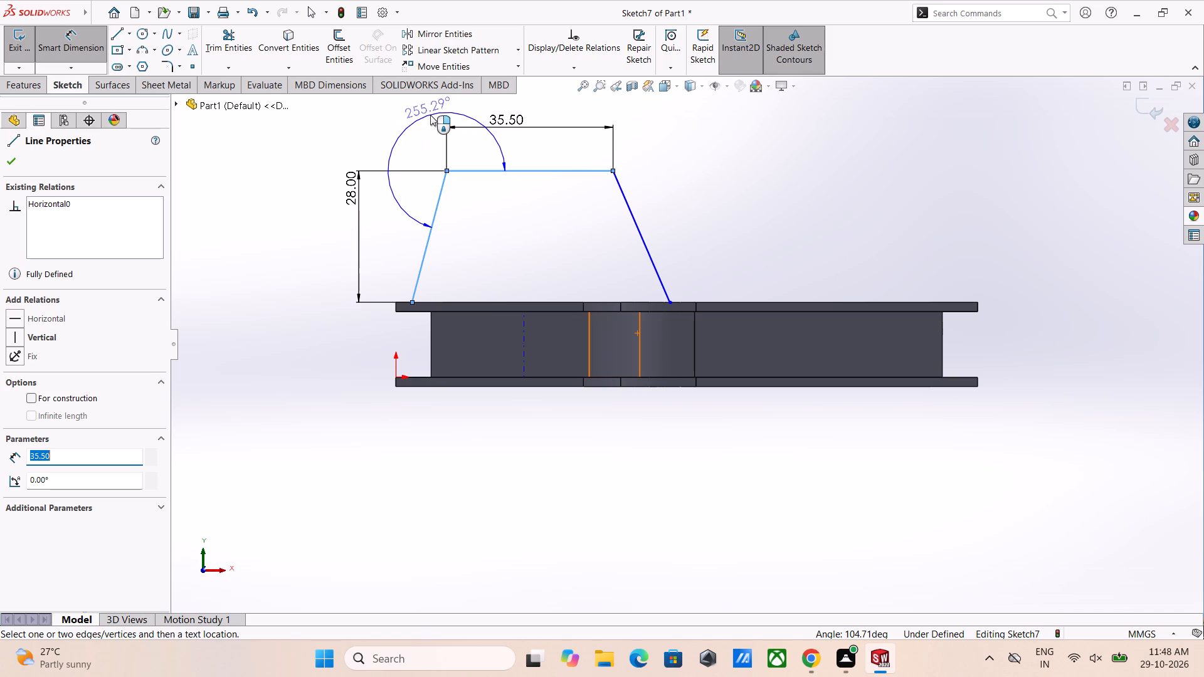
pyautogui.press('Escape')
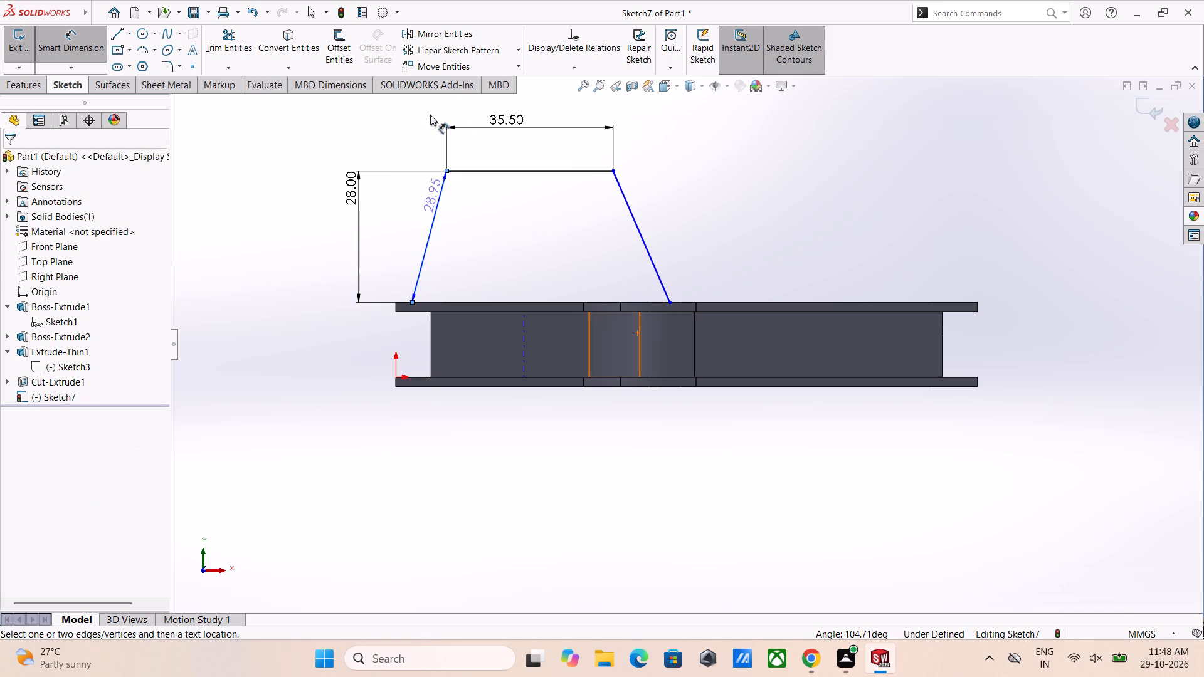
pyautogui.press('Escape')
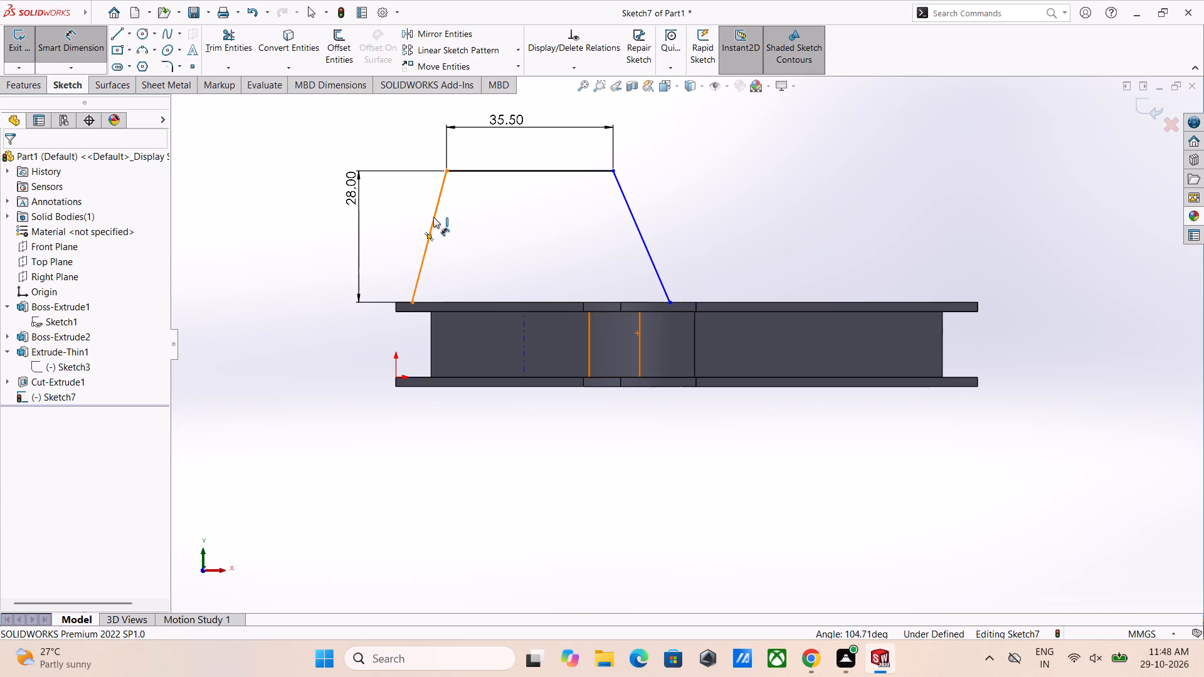
# Dimension the angle between the trapezoid's two slanted sides at 30.5°, placing it above the top line.
pyautogui.click(433, 217)
pyautogui.click(633, 213)
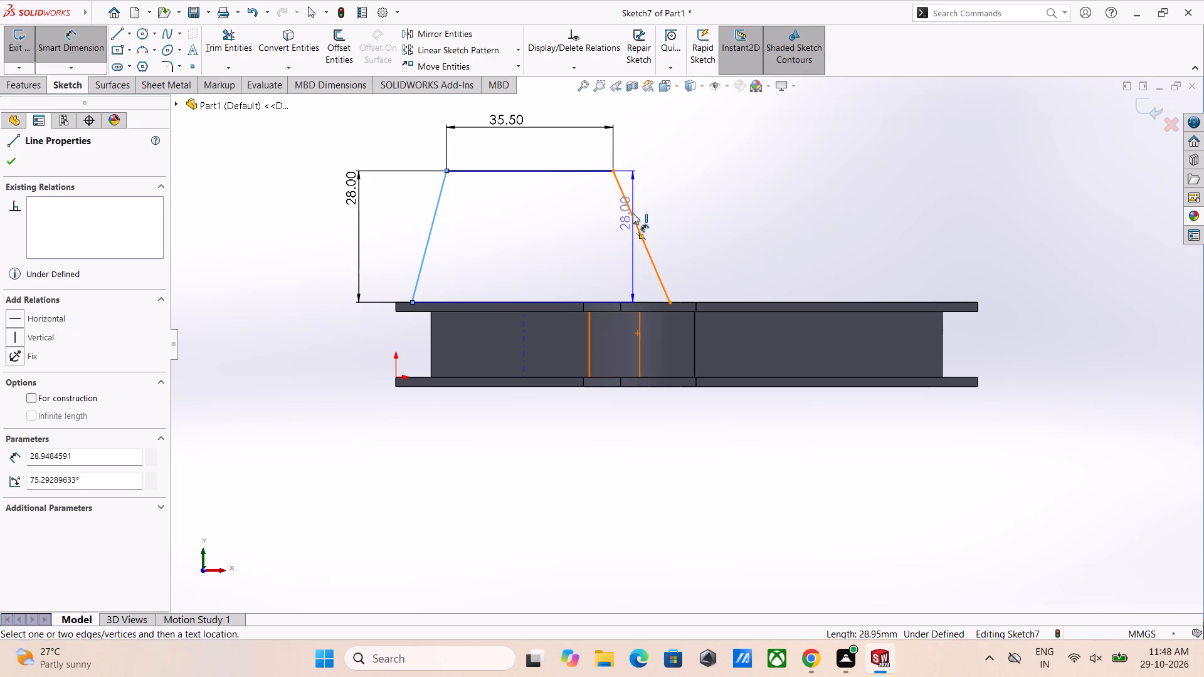
pyautogui.scroll(2, 554, 131)
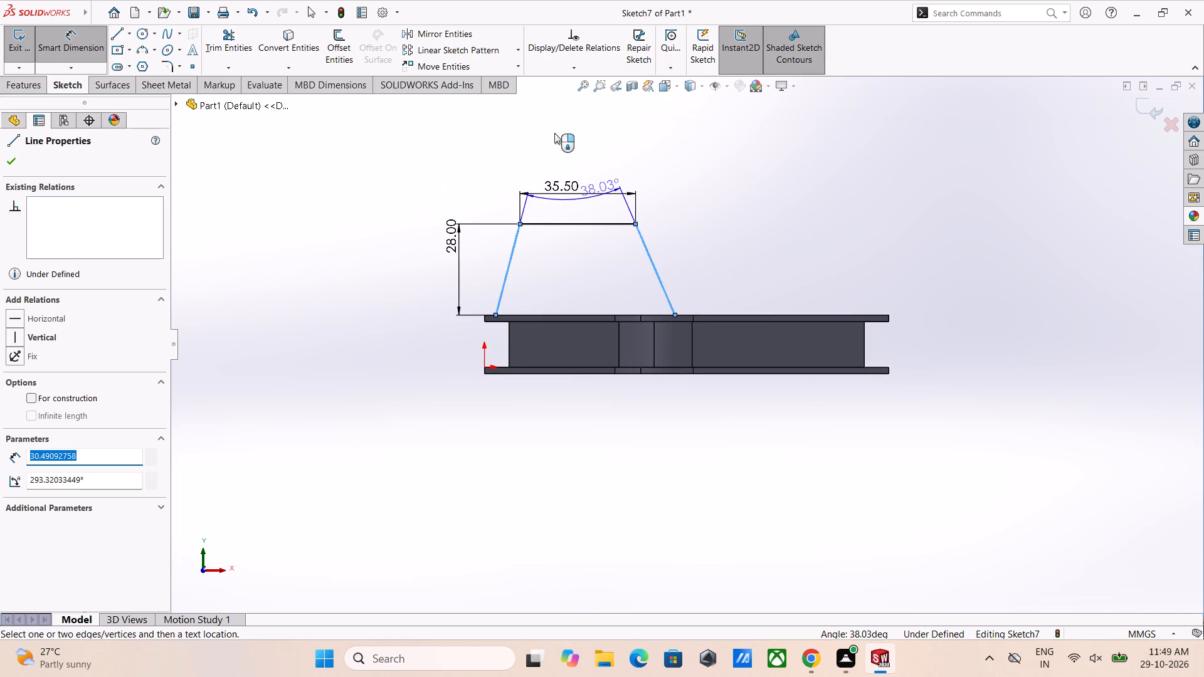
pyautogui.click(569, 154)
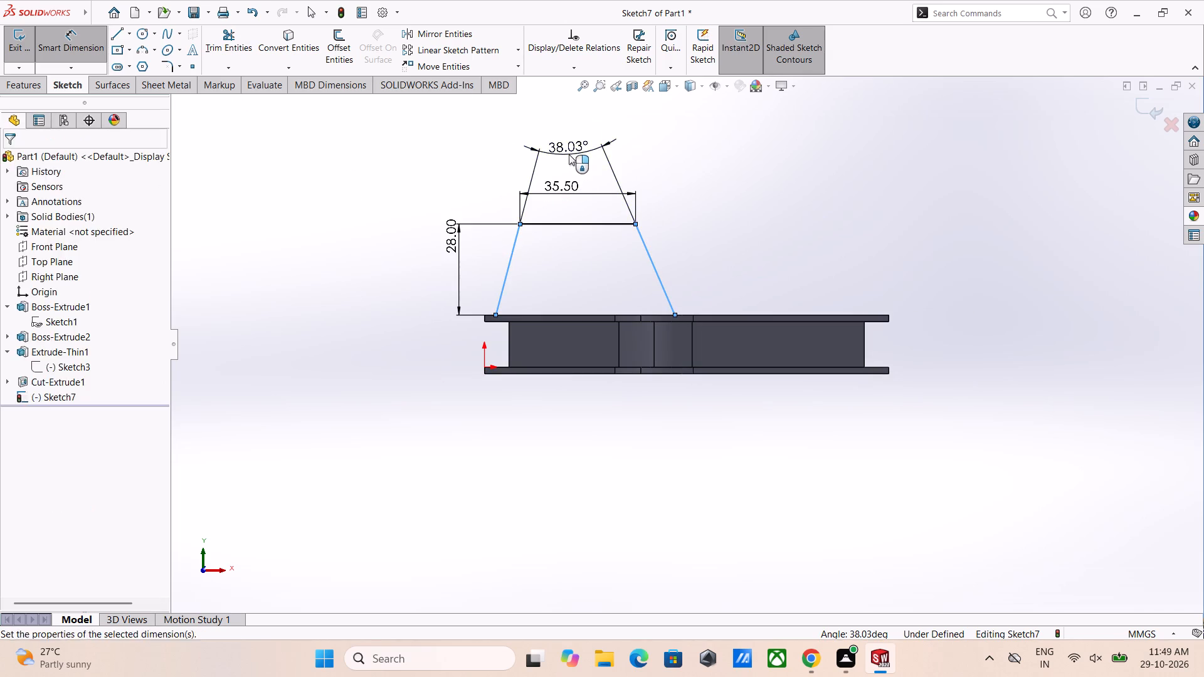
pyautogui.write('30.5')
pyautogui.press('Return')
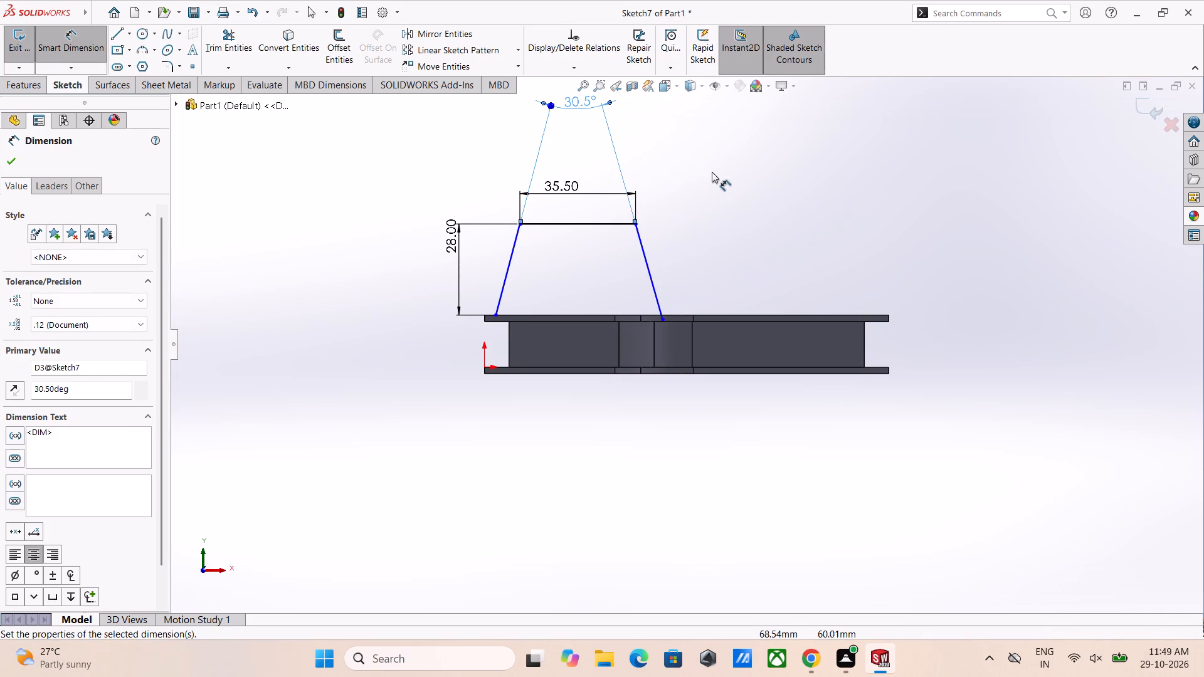
pyautogui.click(712, 172)
pyautogui.press('Escape')
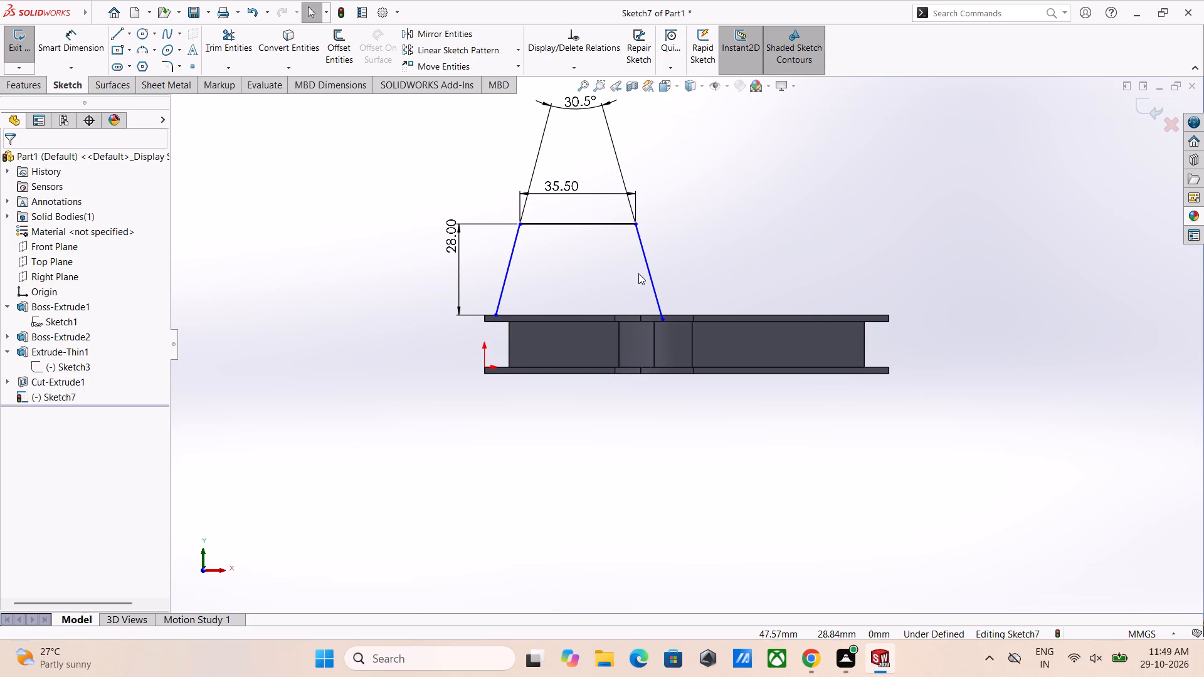
# Make the lower endpoint of the slanted side farther from the origin coincident with the upper frame's top edge.
pyautogui.scroll(-3, 644, 303)
pyautogui.scroll(-5, 688, 340)
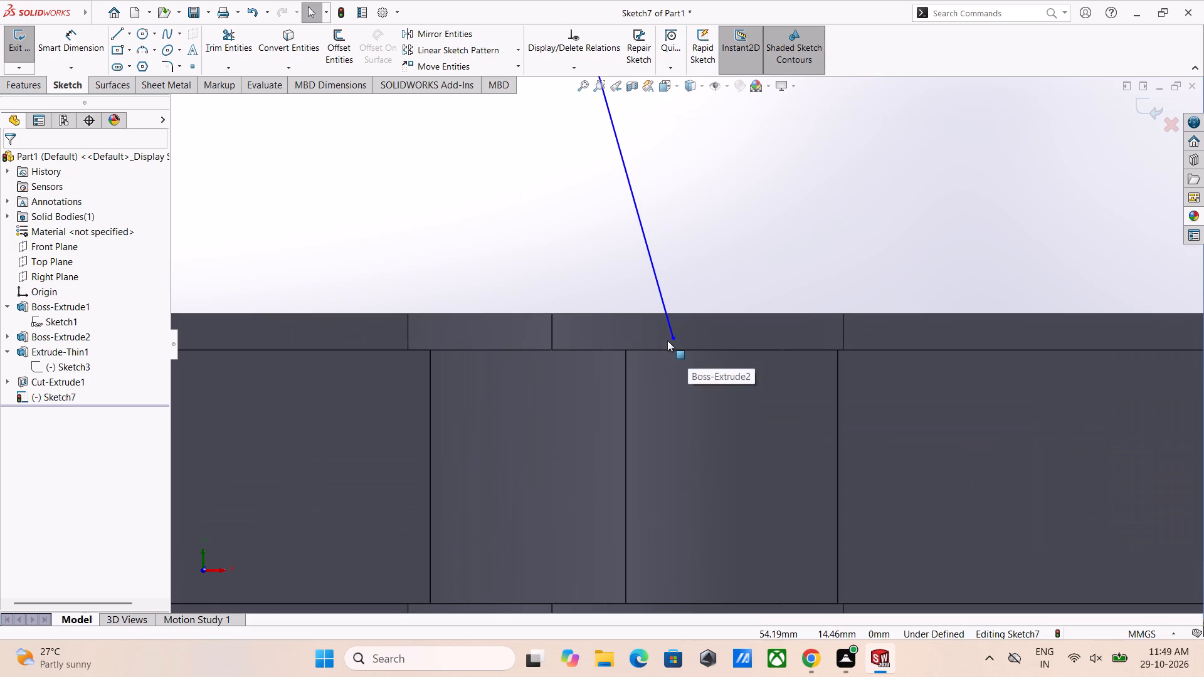
pyautogui.keyDown('ctrl'); pyautogui.click(671, 338); pyautogui.keyUp('ctrl')
pyautogui.keyDown('ctrl'); pyautogui.click(676, 315); pyautogui.keyUp('ctrl')
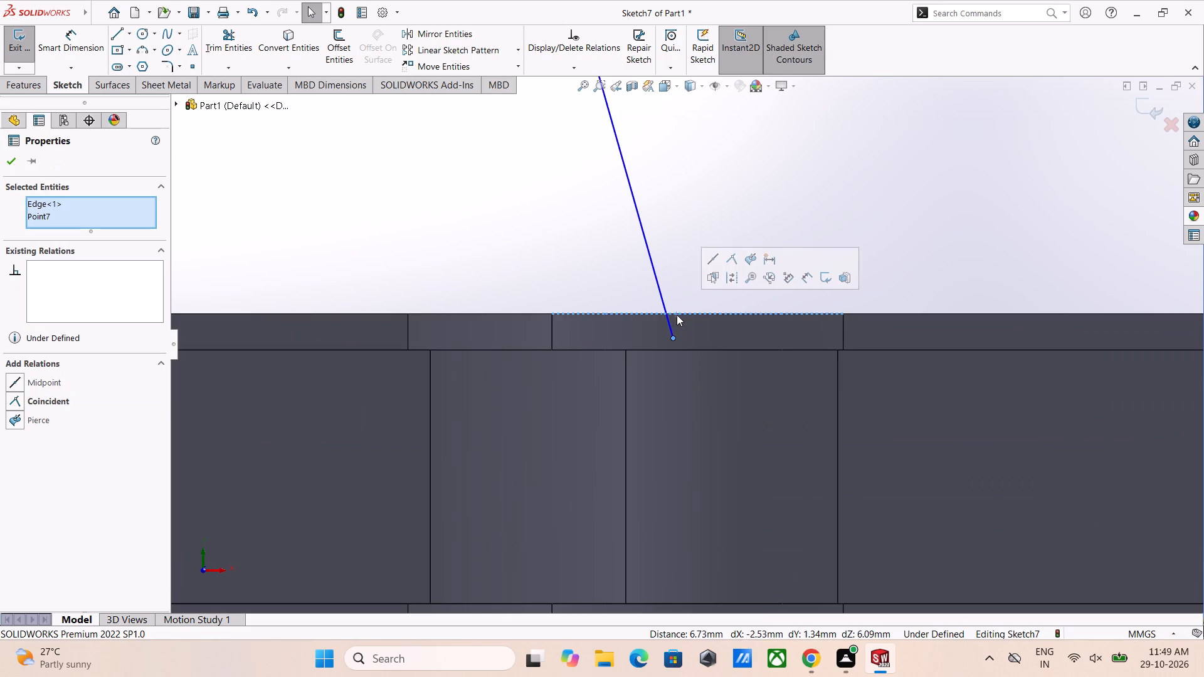
pyautogui.click(732, 256)
pyautogui.click(665, 157)
# Offset the chained trapezoid outline inward by 1 mm, with the offset dimension added.
pyautogui.scroll(4, 666, 159)
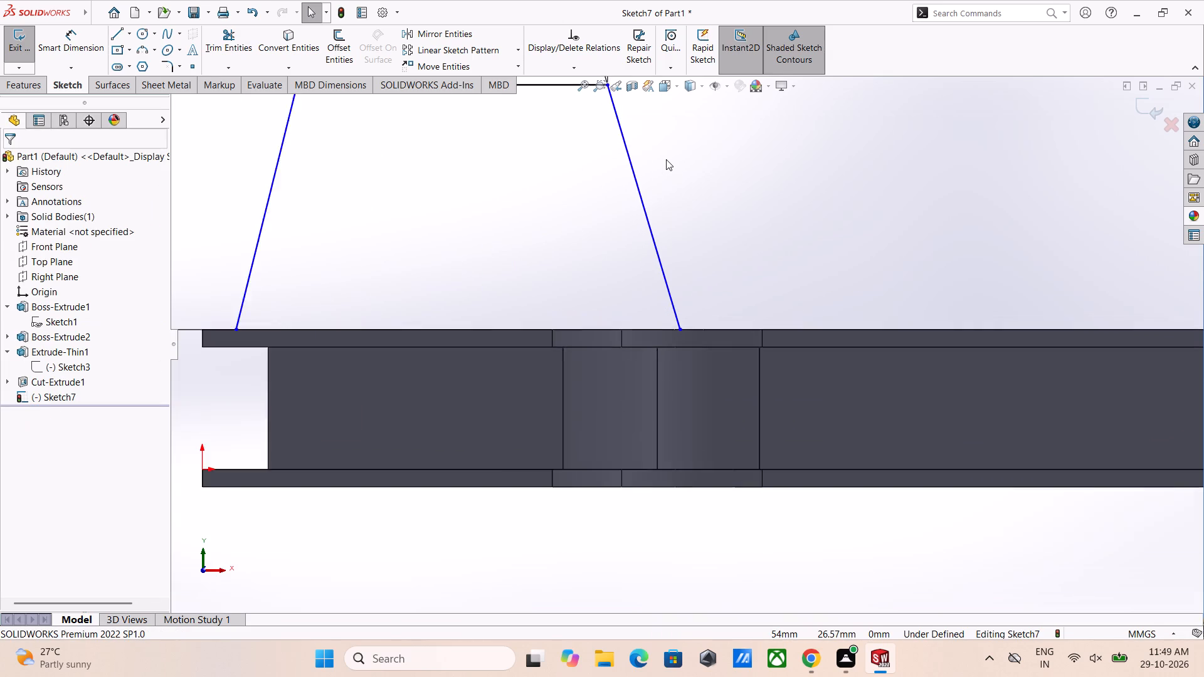
pyautogui.scroll(6, 666, 159)
pyautogui.scroll(3, 596, 280)
pyautogui.scroll(-4, 219, 87)
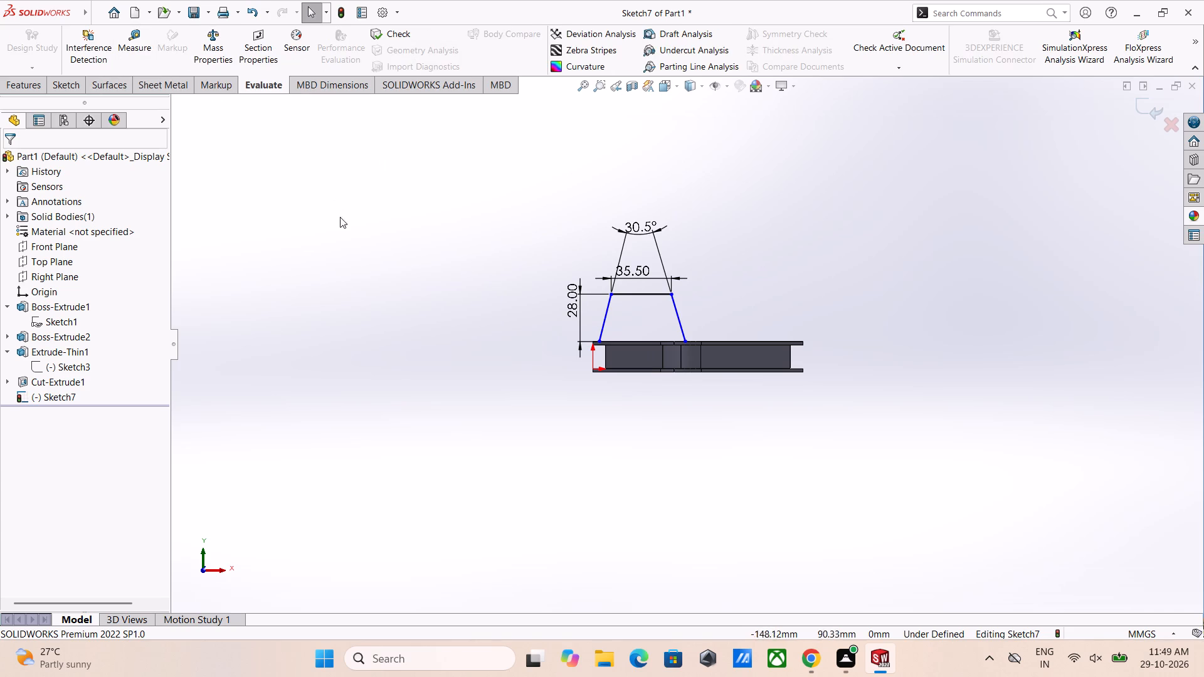
pyautogui.click(25, 90)
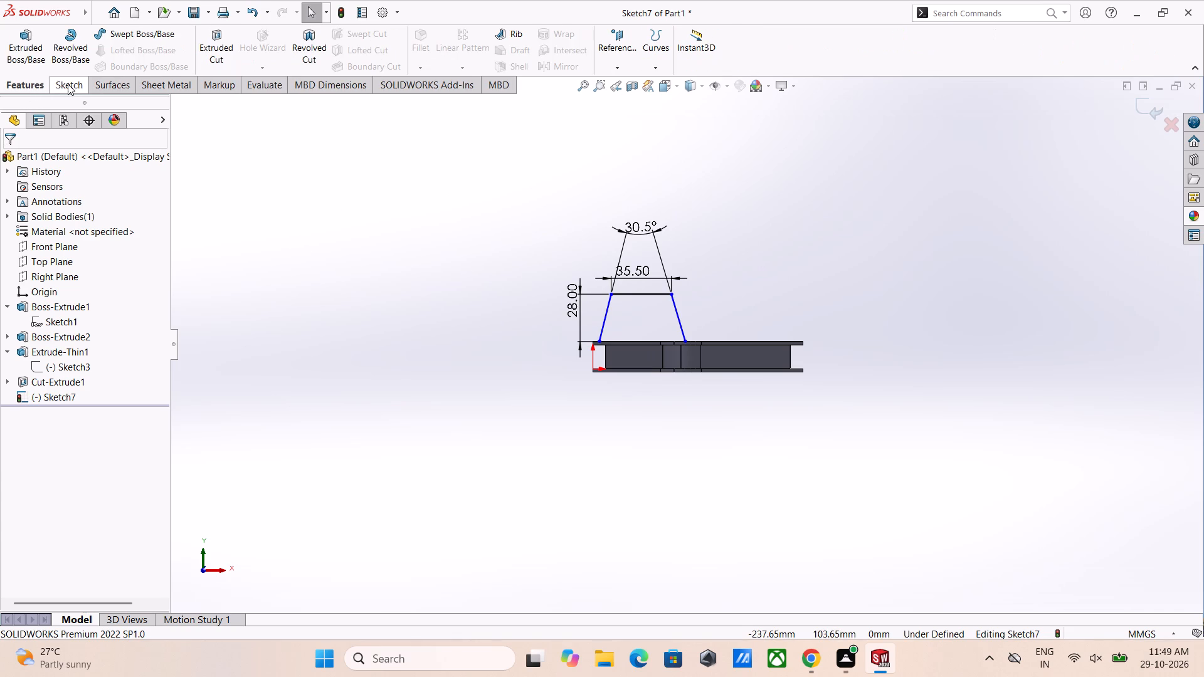
pyautogui.click(68, 84)
pyautogui.click(329, 56)
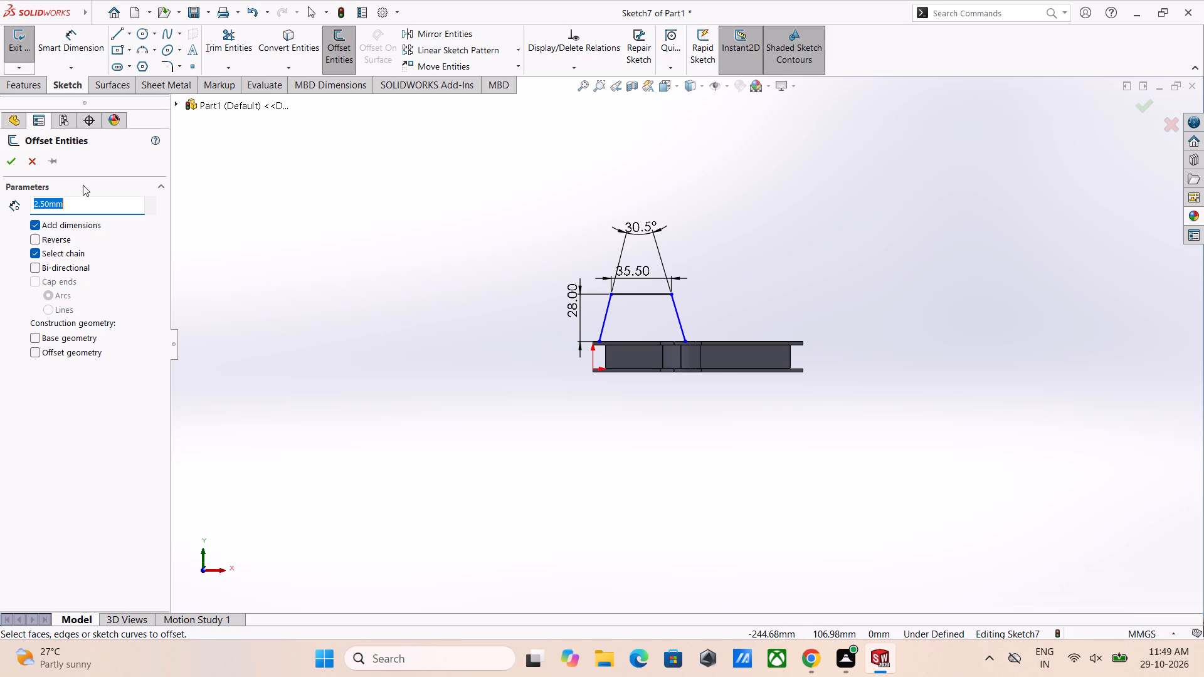
pyautogui.doubleClick(90, 200)
pyautogui.press('1')
pyautogui.press('Return')
pyautogui.click(640, 292)
pyautogui.click(9, 167)
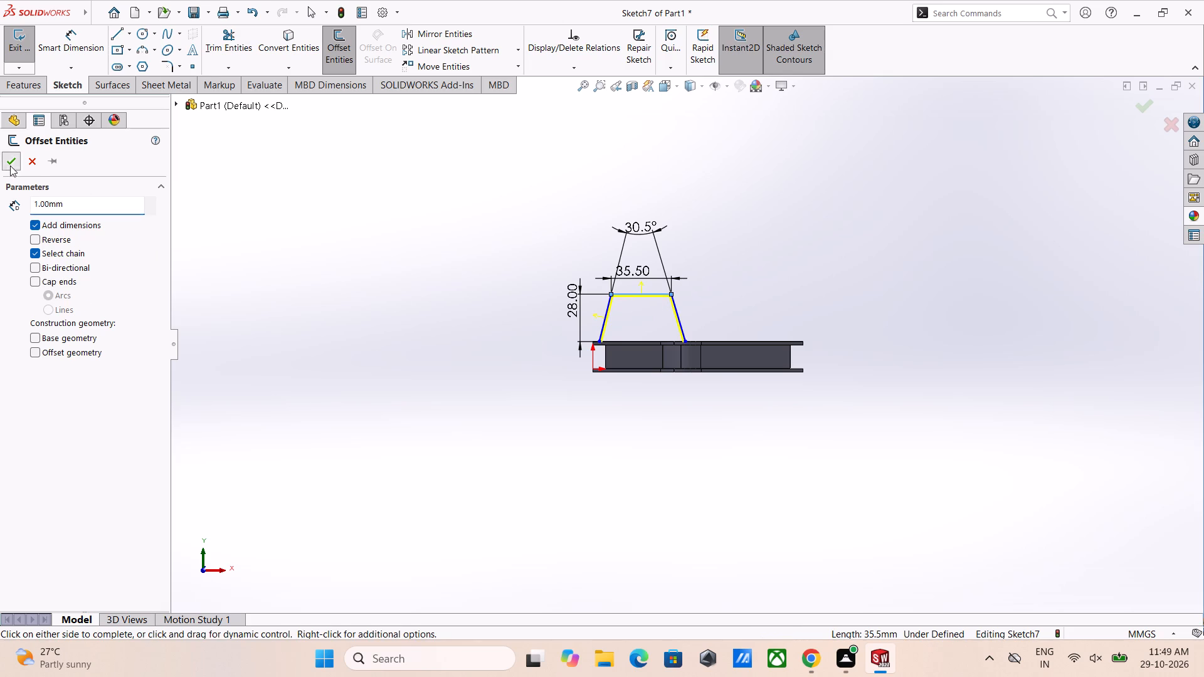
pyautogui.click(872, 224)
# Start another Offset Entities operation in the trapezoid sketch.
pyautogui.scroll(-6, 679, 270)
pyautogui.scroll(-4, 639, 338)
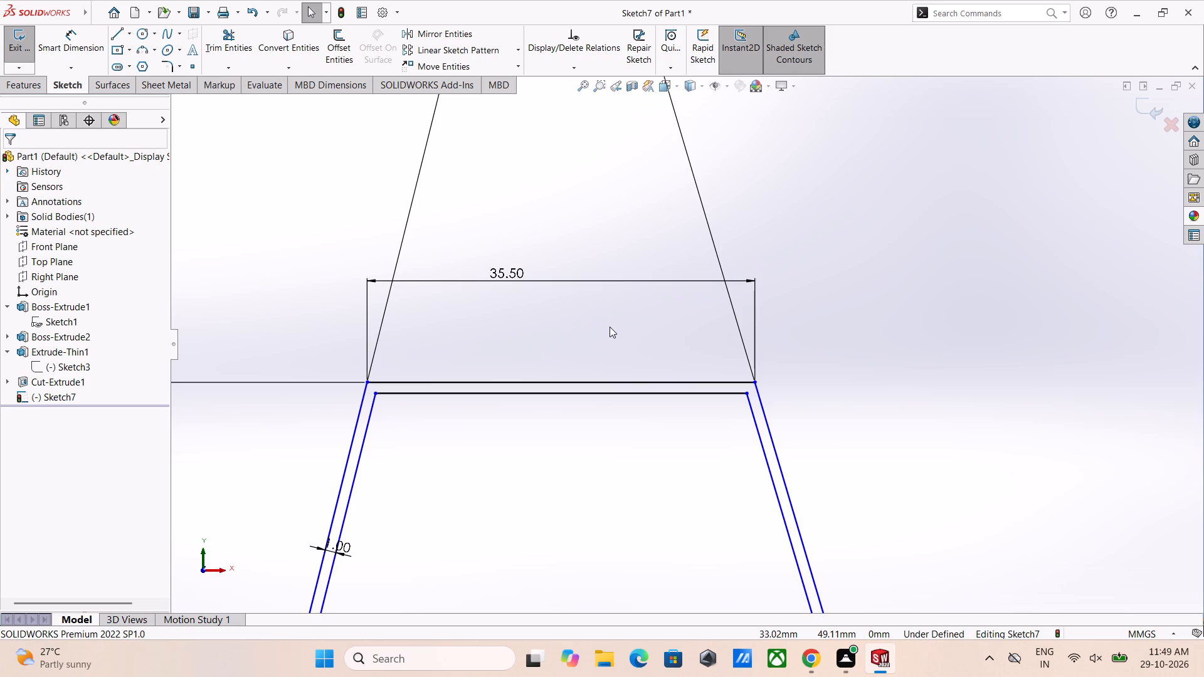
pyautogui.scroll(3, 576, 378)
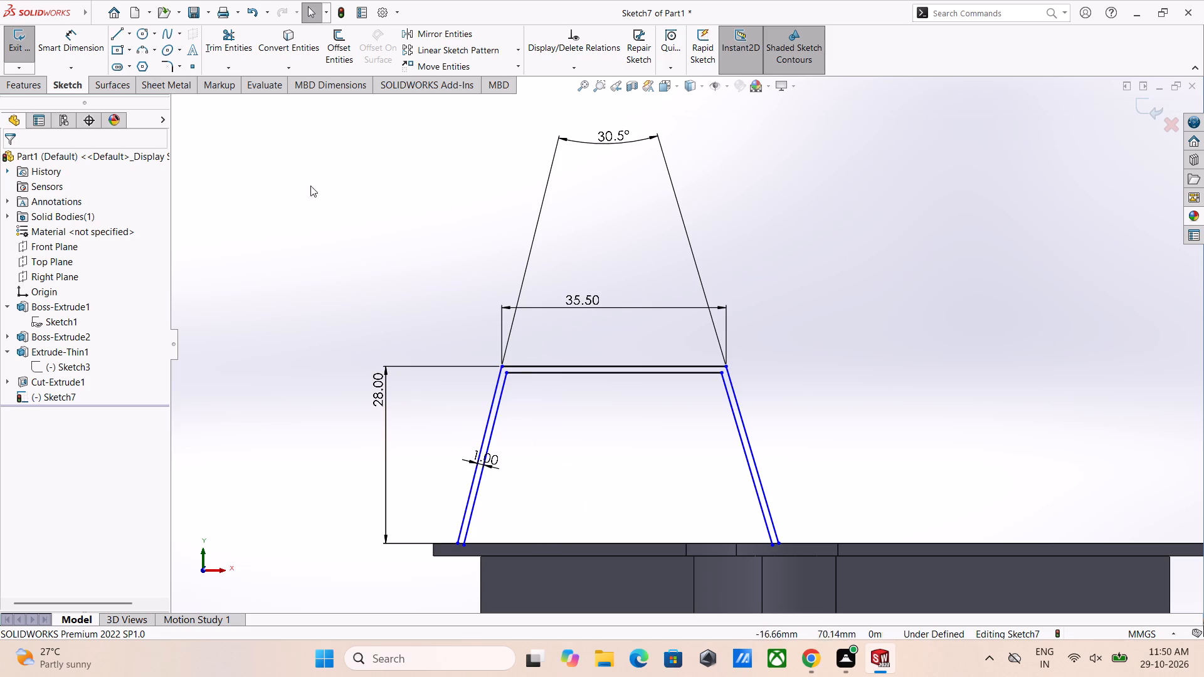
pyautogui.click(341, 43)
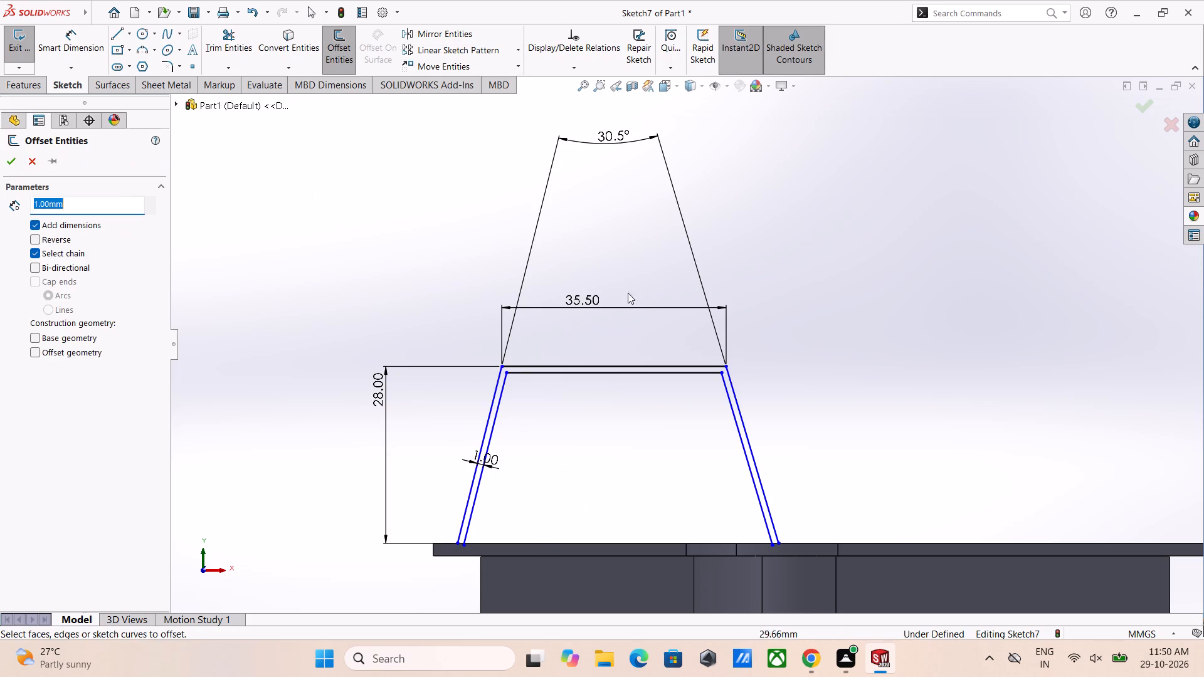
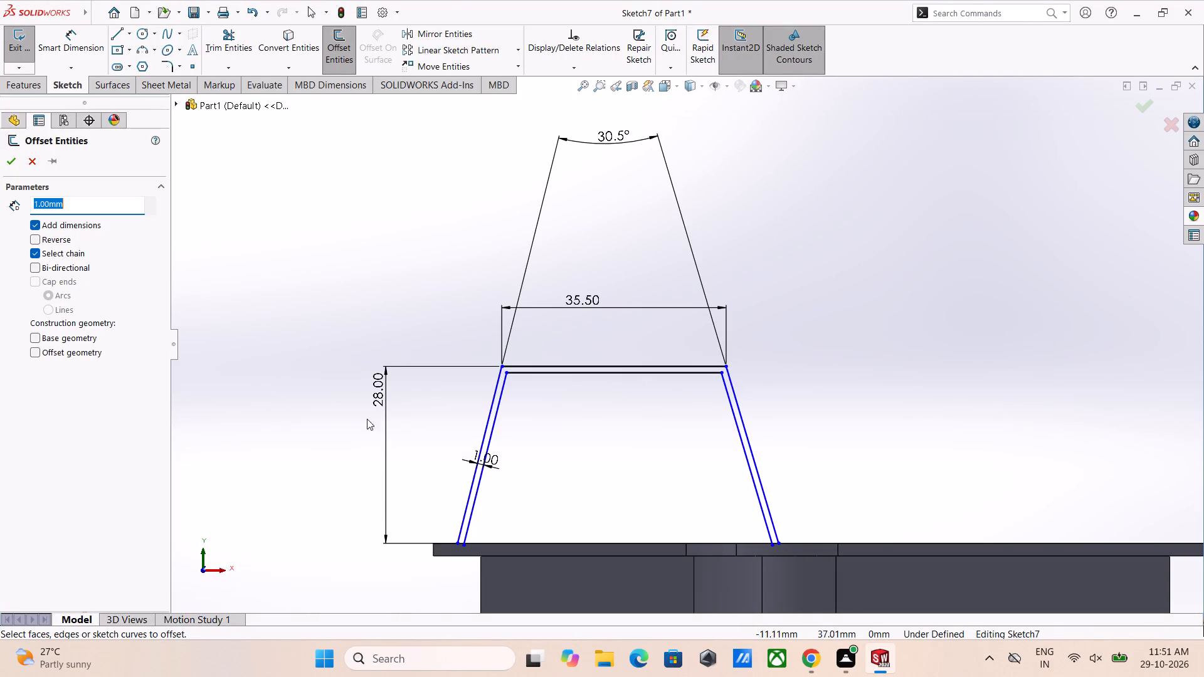
# Sketch a smaller open trapezoid of three lines inside the offset outline, feet on the upper frame's top edge, top line about 15 mm.
pyautogui.press('Escape')
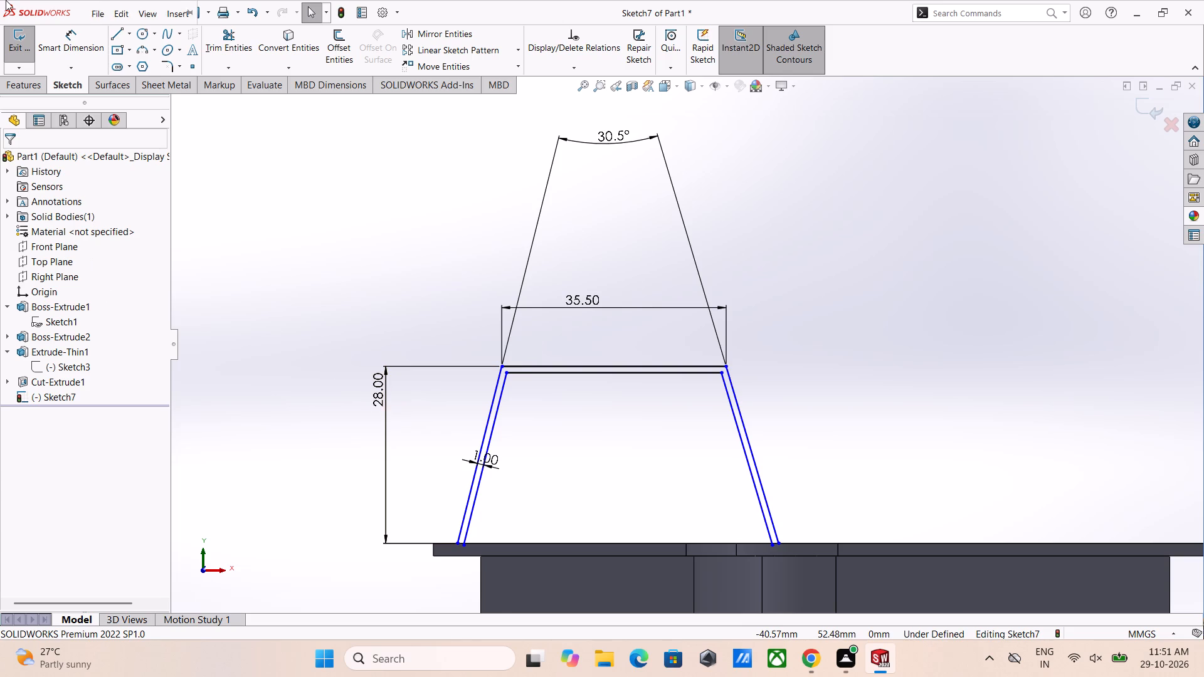
pyautogui.click(109, 39)
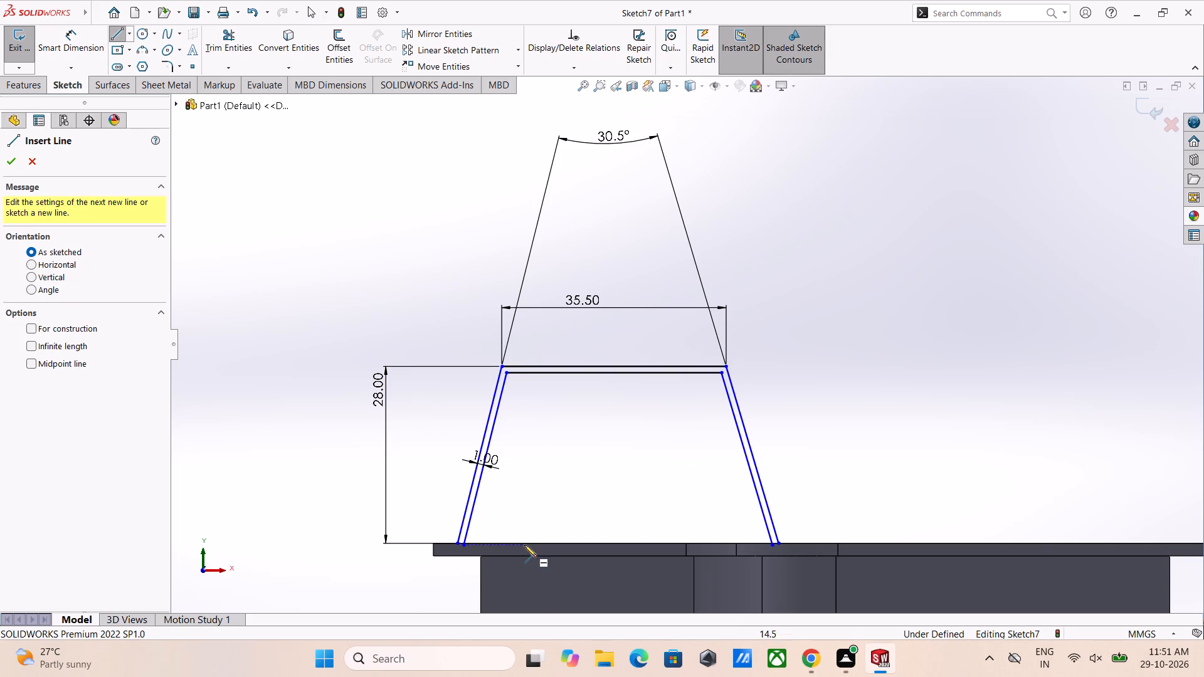
pyautogui.click(520, 542)
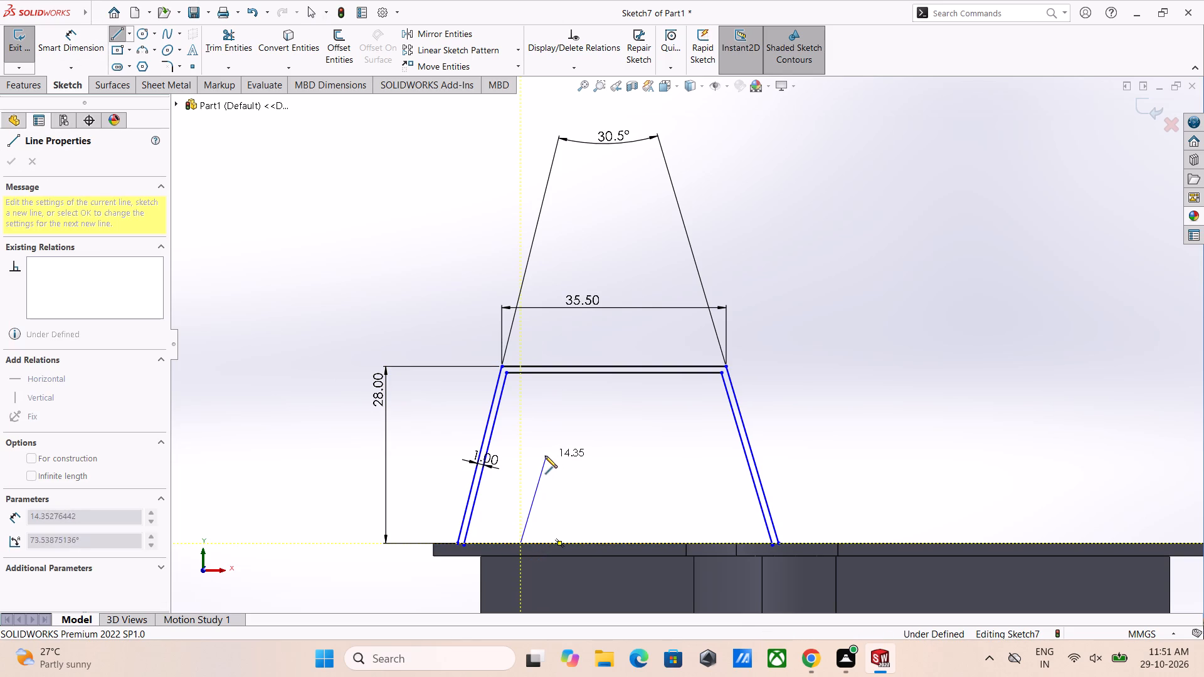
pyautogui.click(548, 454)
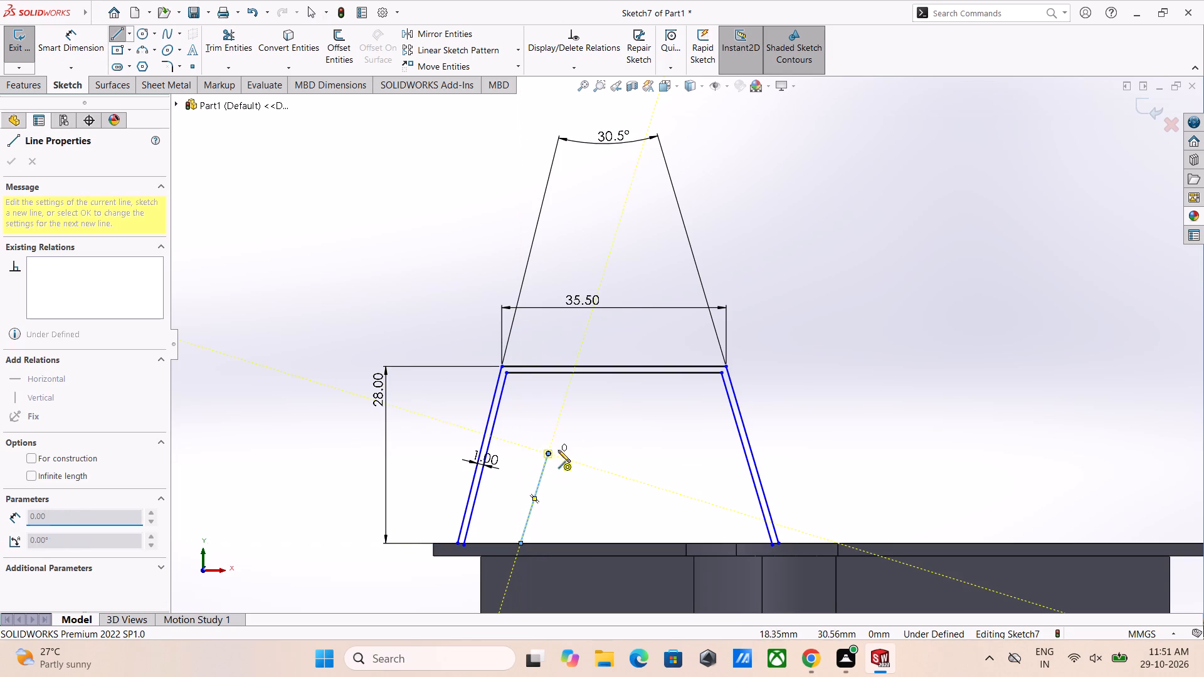
pyautogui.click(645, 454)
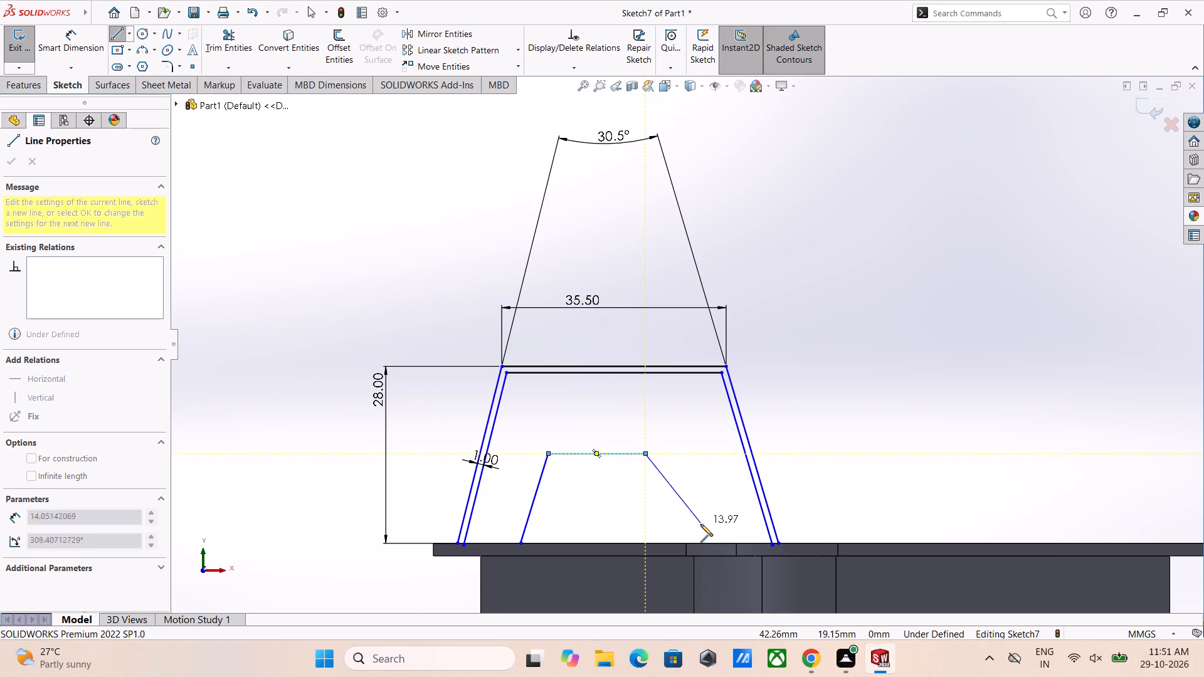
pyautogui.click(697, 540)
pyautogui.press('Escape')
pyautogui.press('Escape')
pyautogui.press('Escape')
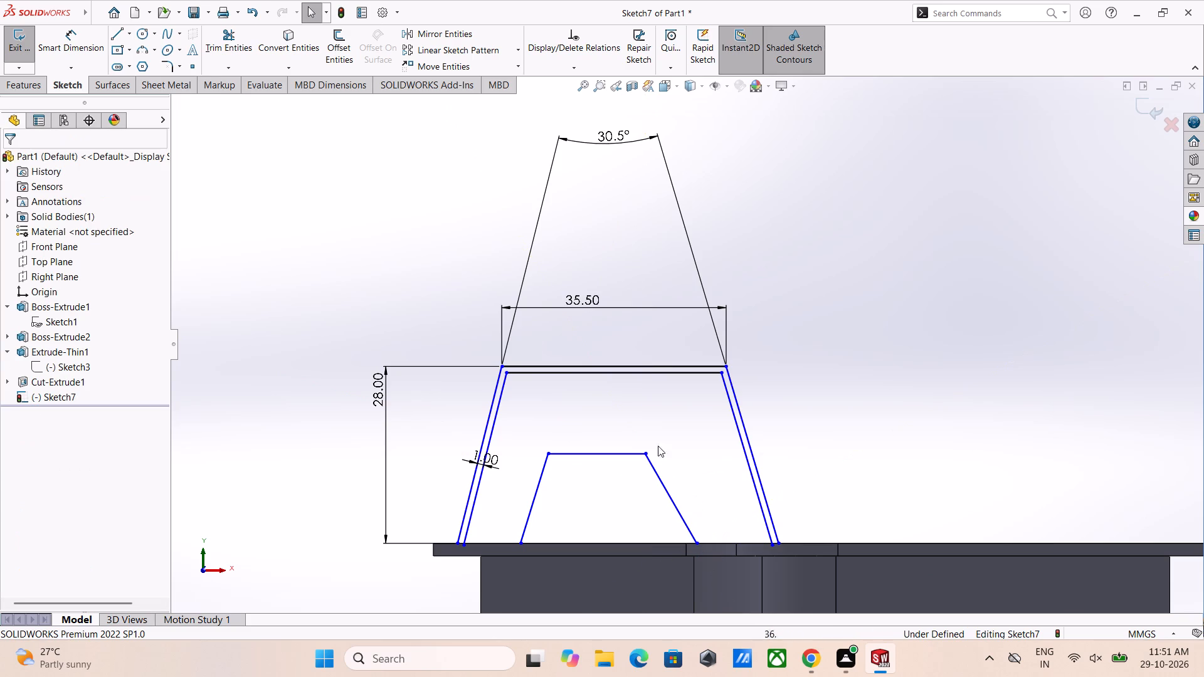
# Make the small trapezoid's slanted side nearer the origin parallel to the offset outline's matching side.
pyautogui.keyDown('shift'); pyautogui.click(478, 488); pyautogui.keyUp('shift')
pyautogui.keyDown('shift'); pyautogui.click(529, 510); pyautogui.keyUp('shift')
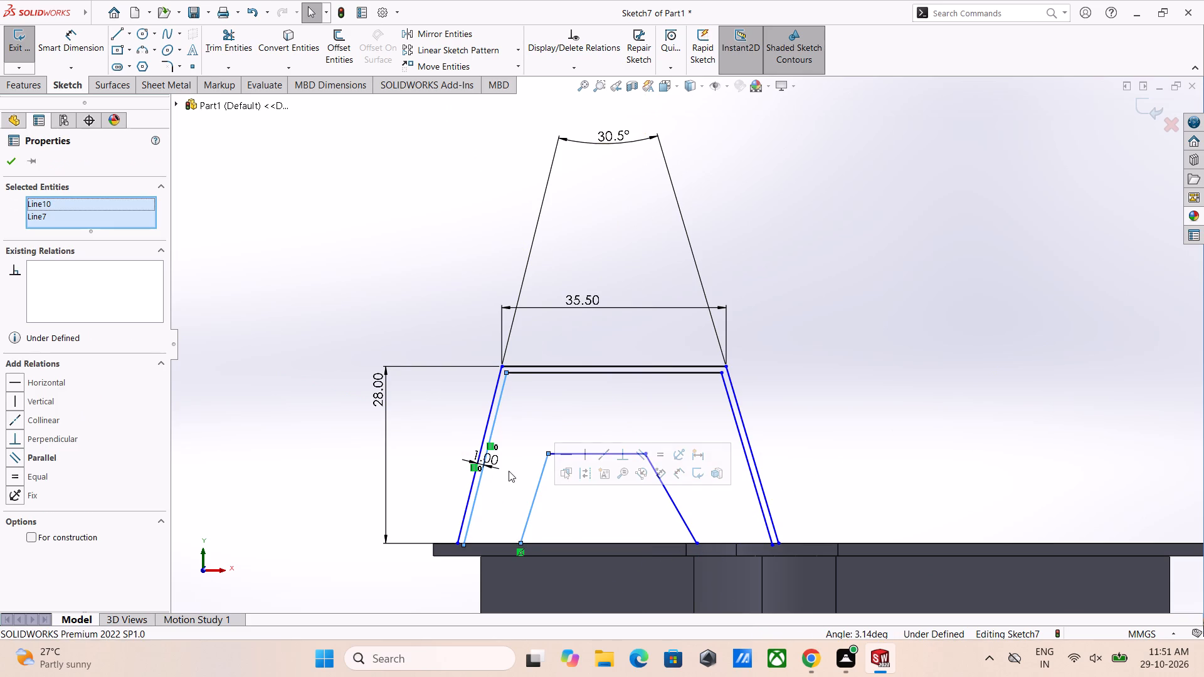
pyautogui.click(645, 451)
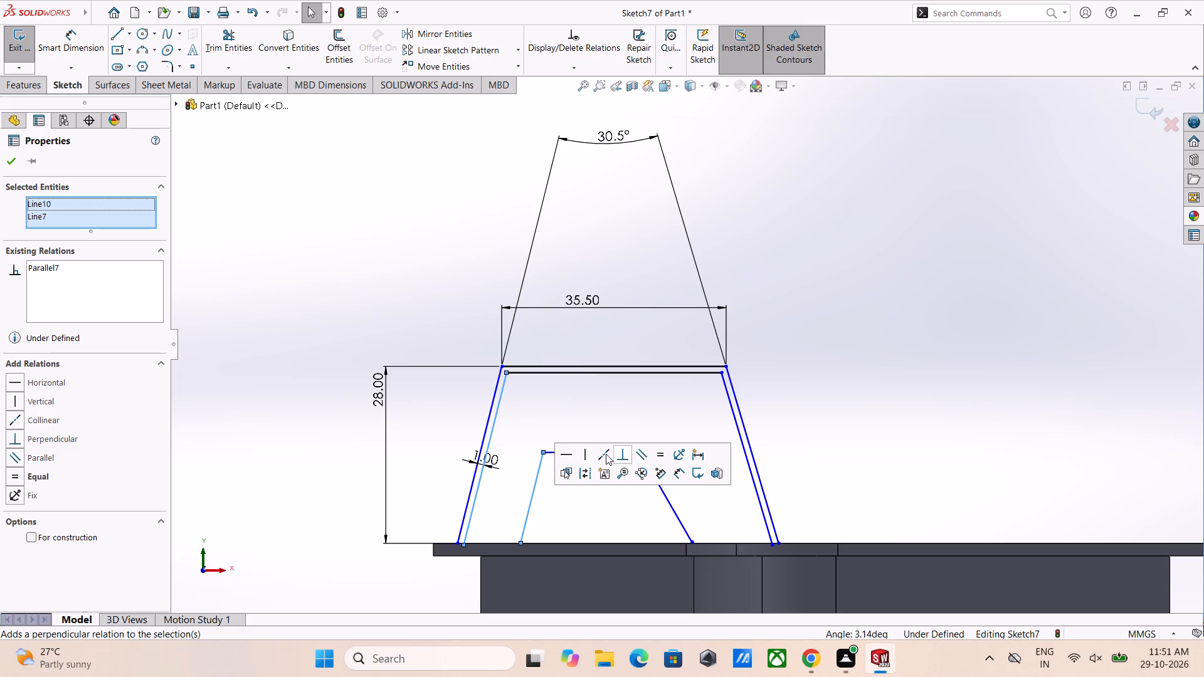
pyautogui.click(381, 282)
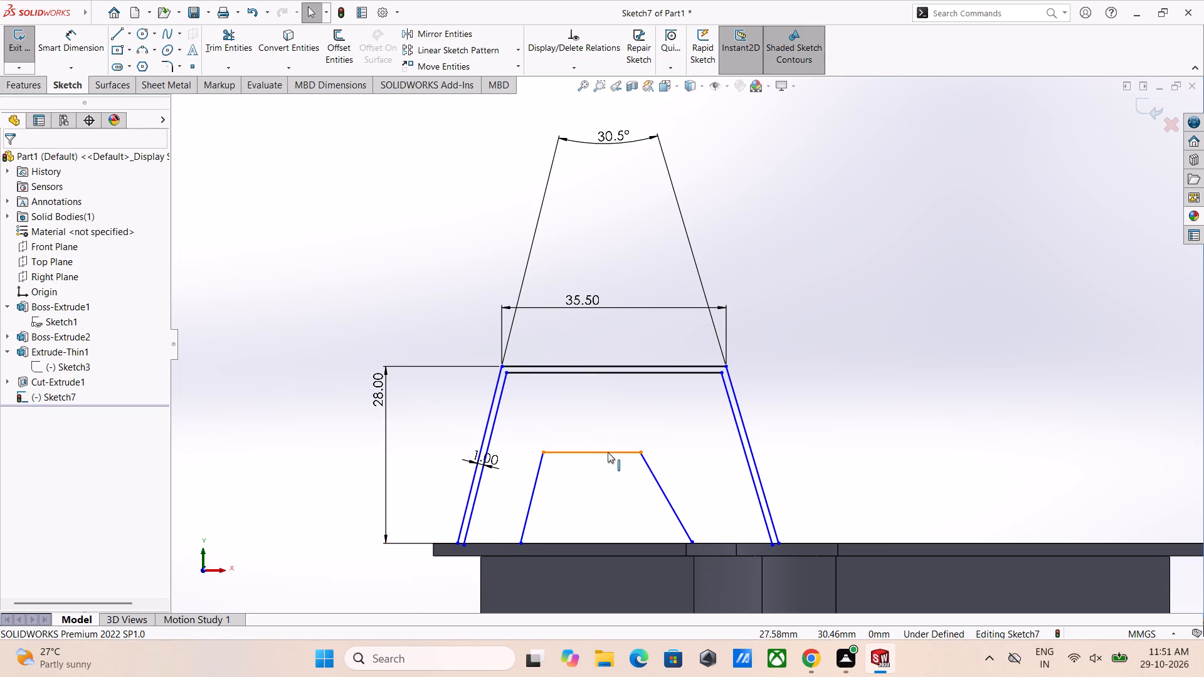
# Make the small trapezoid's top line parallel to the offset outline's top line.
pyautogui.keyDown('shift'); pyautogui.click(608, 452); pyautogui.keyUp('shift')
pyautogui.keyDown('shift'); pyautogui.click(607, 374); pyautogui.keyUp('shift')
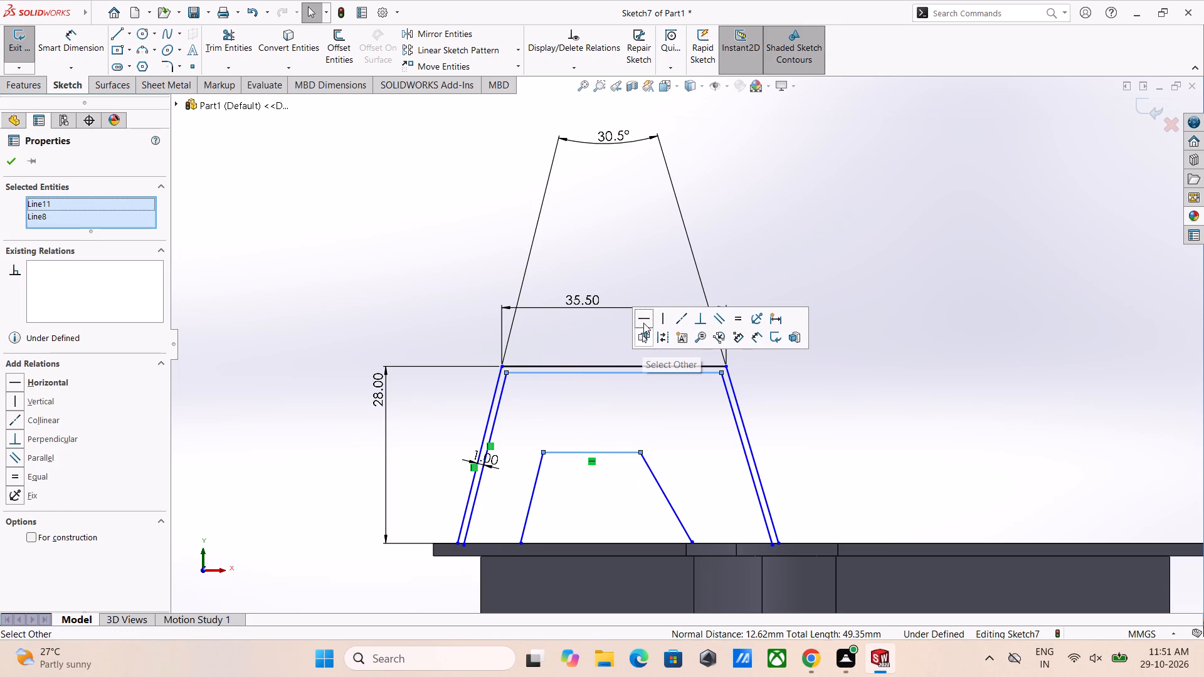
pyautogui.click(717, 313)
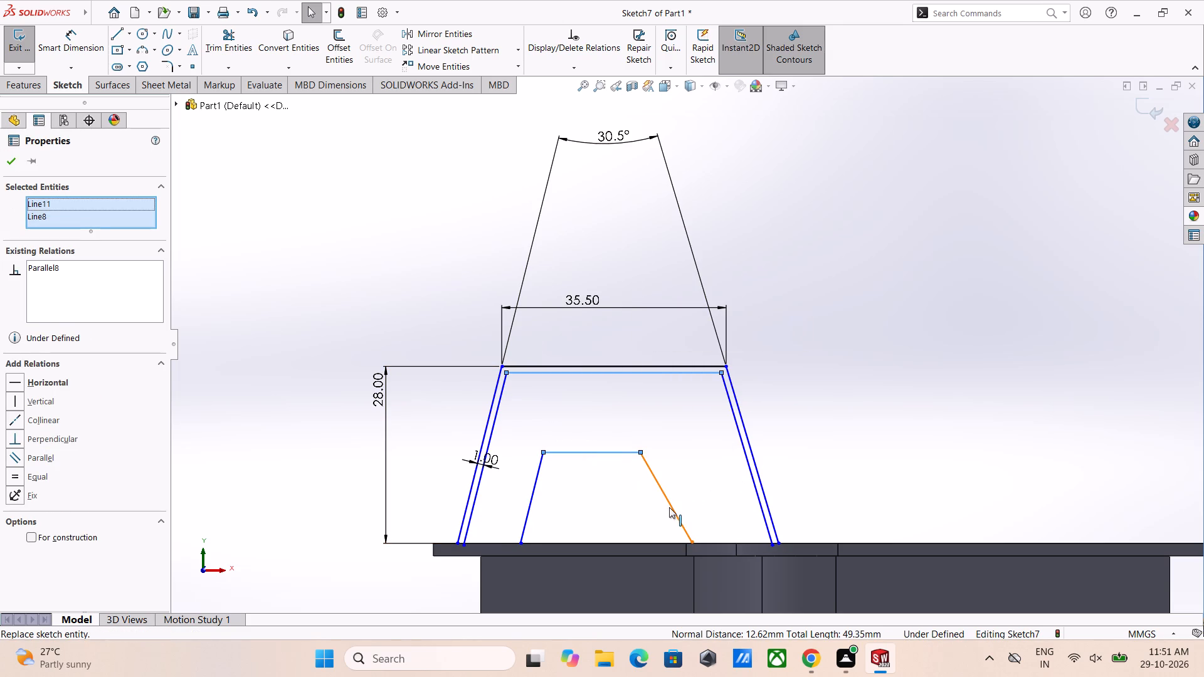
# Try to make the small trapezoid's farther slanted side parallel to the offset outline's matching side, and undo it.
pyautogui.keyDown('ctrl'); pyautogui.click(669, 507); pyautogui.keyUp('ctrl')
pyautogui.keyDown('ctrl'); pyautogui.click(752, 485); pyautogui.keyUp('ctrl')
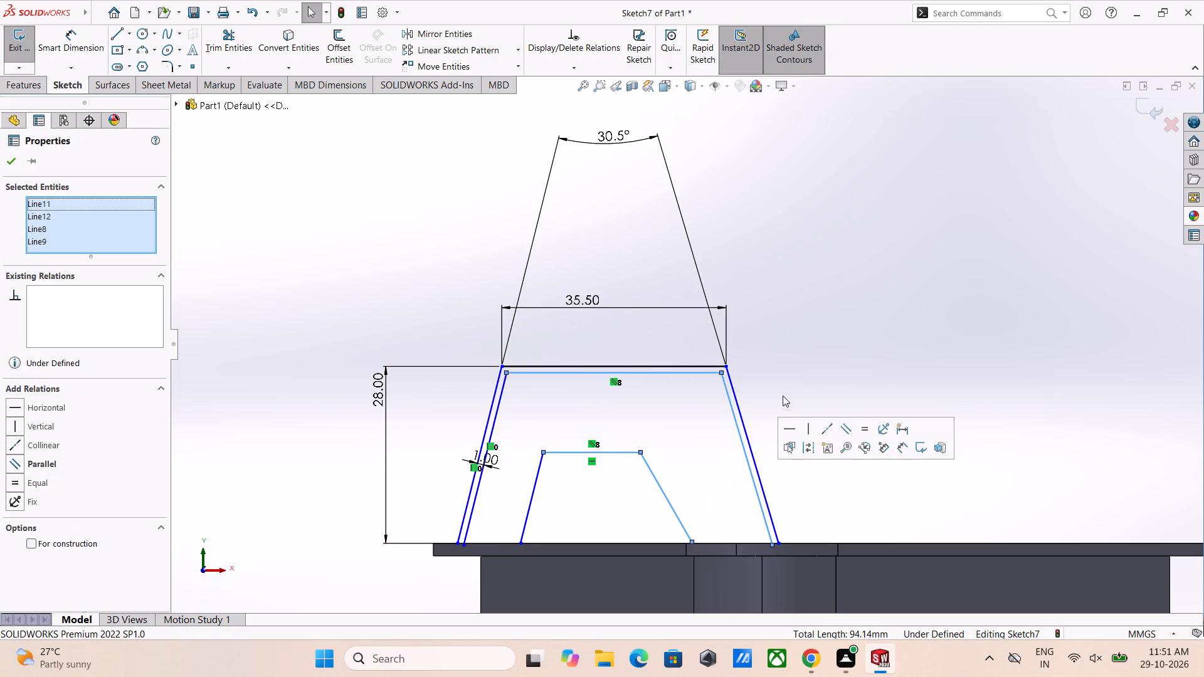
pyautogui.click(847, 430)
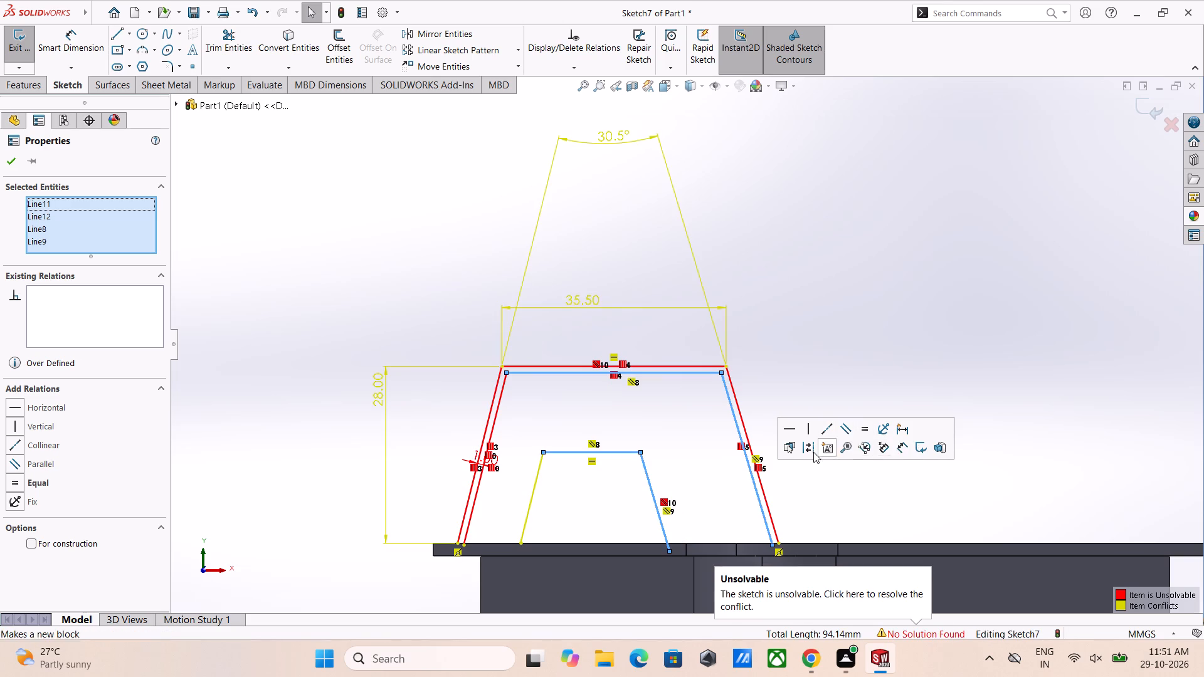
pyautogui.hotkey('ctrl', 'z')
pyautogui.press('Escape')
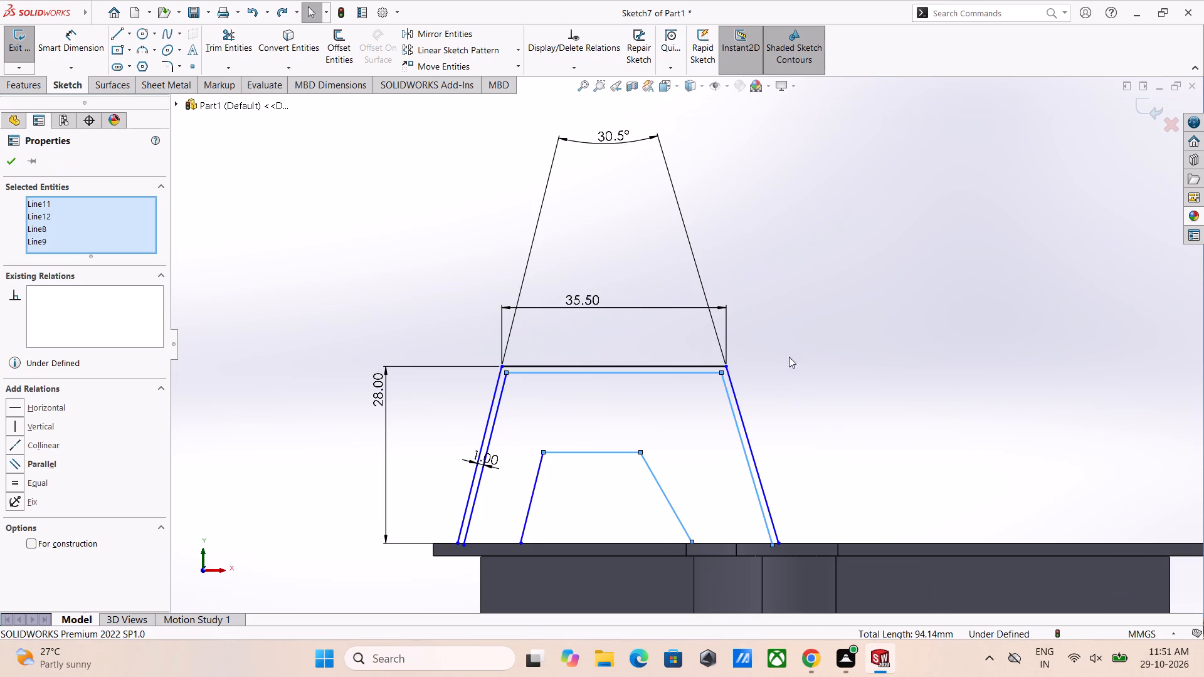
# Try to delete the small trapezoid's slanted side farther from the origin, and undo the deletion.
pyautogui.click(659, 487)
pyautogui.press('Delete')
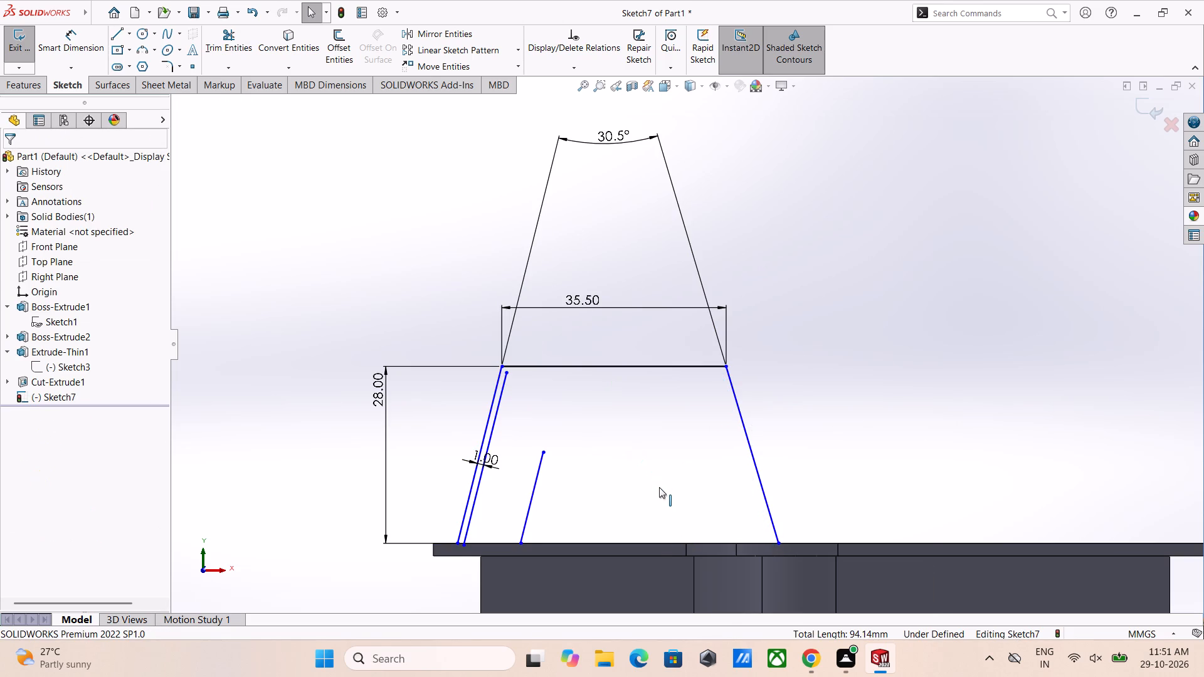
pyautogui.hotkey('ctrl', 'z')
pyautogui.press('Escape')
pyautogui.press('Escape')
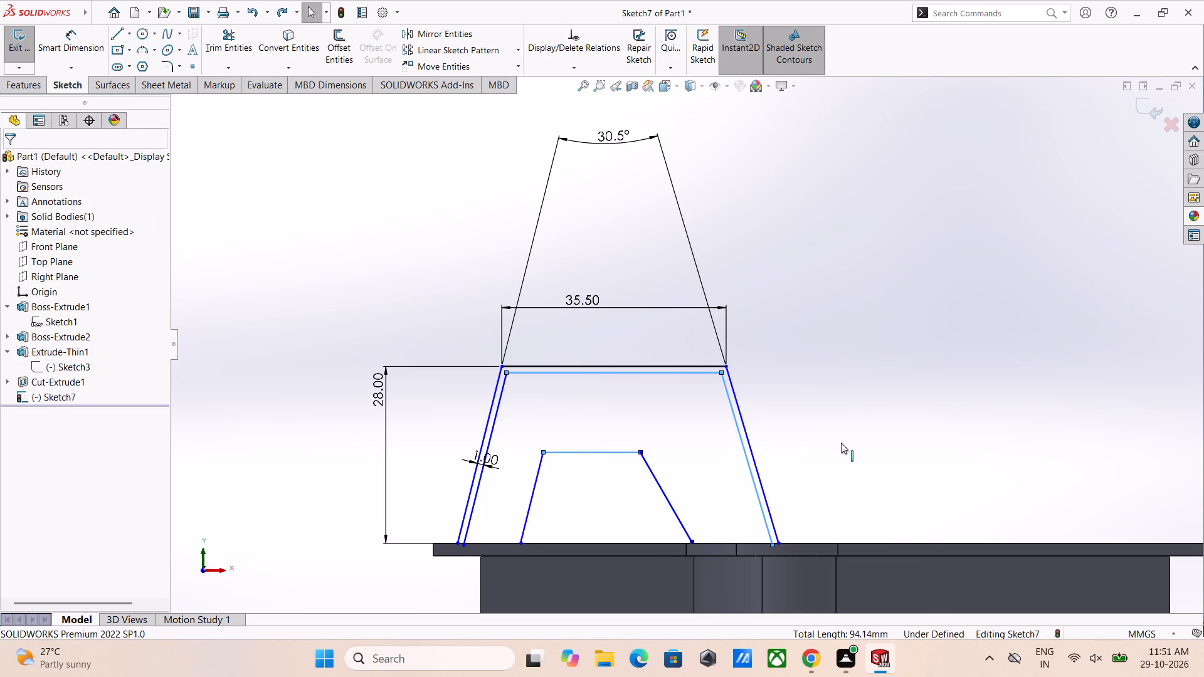
# Delete the small trapezoid's top line and its slanted side farther from the origin.
pyautogui.click(666, 495)
pyautogui.press('Delete')
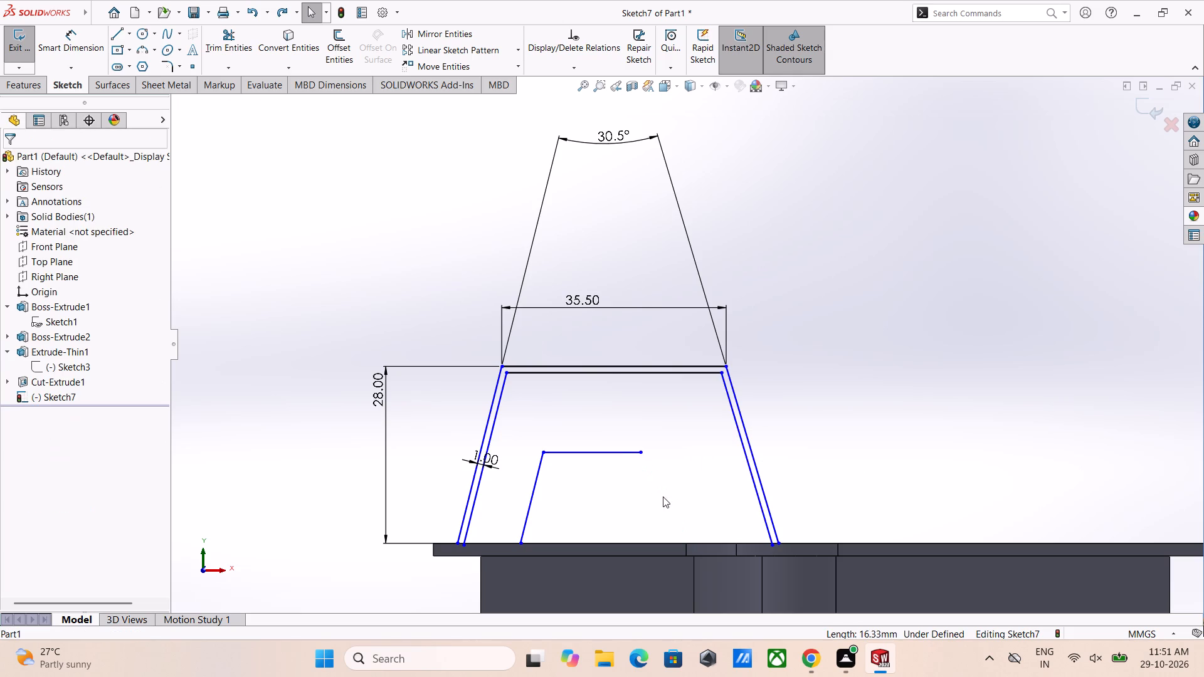
pyautogui.click(630, 453)
pyautogui.press('Delete')
# Sketch a separate slanted line about 13.6 mm long rising from the upper frame's top edge, inside the offset outline's farther side.
pyautogui.moveTo(976, 306); pyautogui.dragTo(877, 308, button='right')
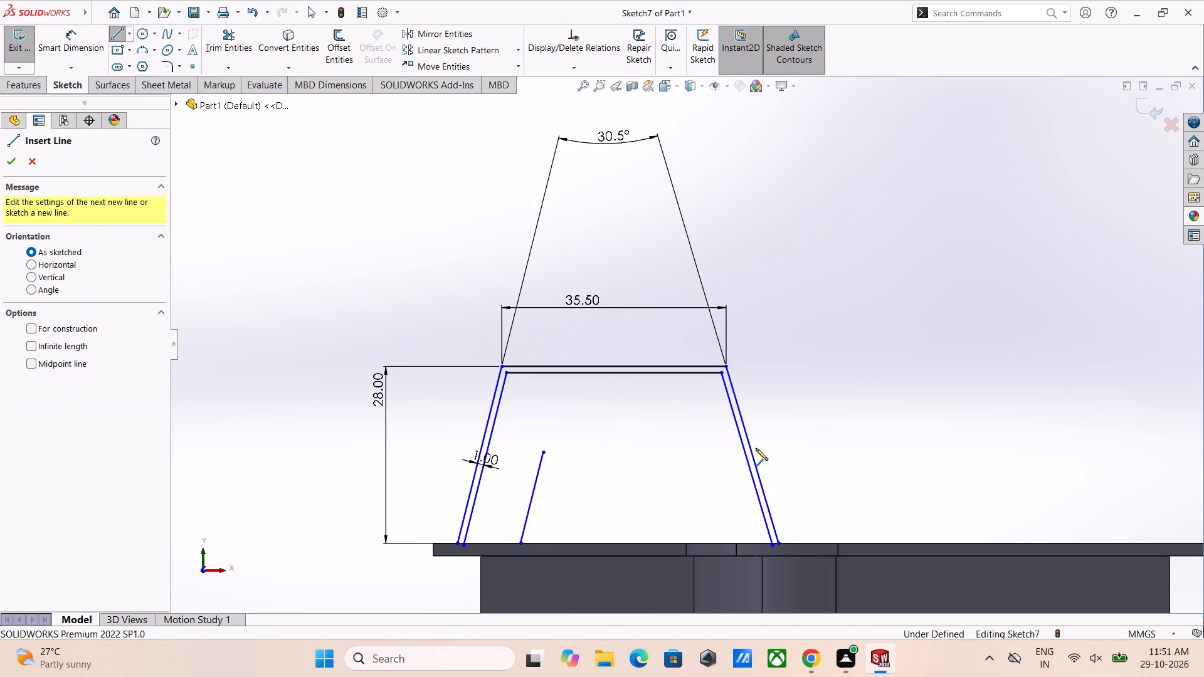
pyautogui.moveTo(712, 541); pyautogui.dragTo(709, 530)
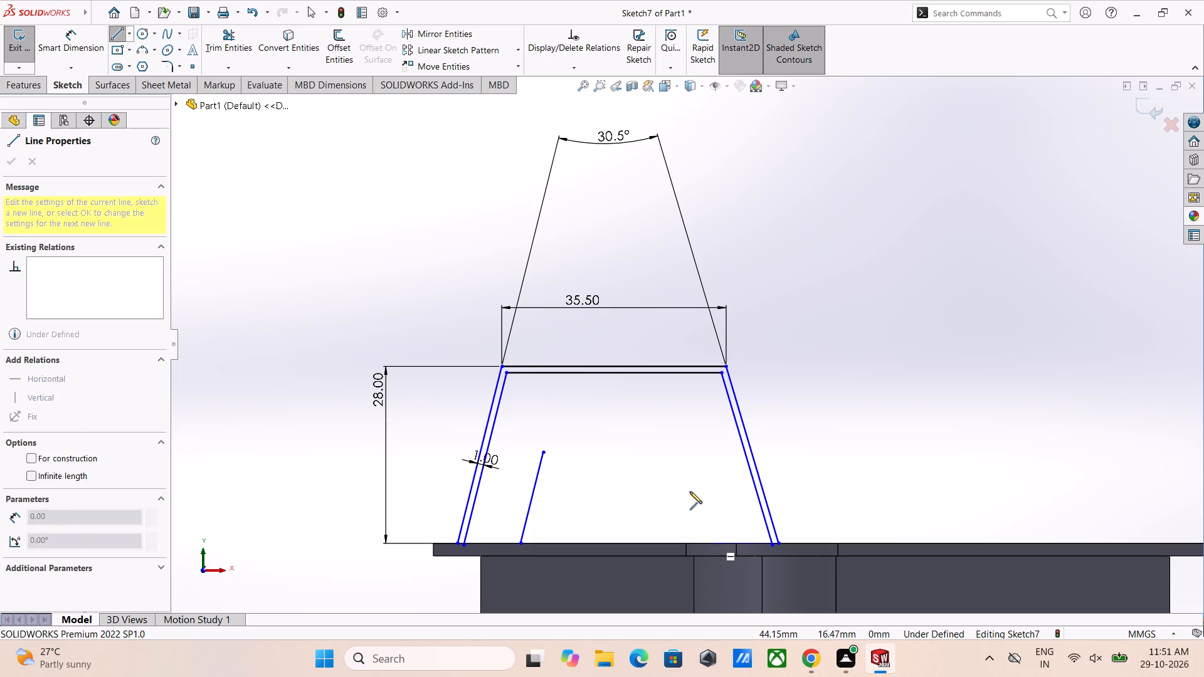
pyautogui.click(687, 461)
pyautogui.rightClick(807, 443)
pyautogui.click(830, 453)
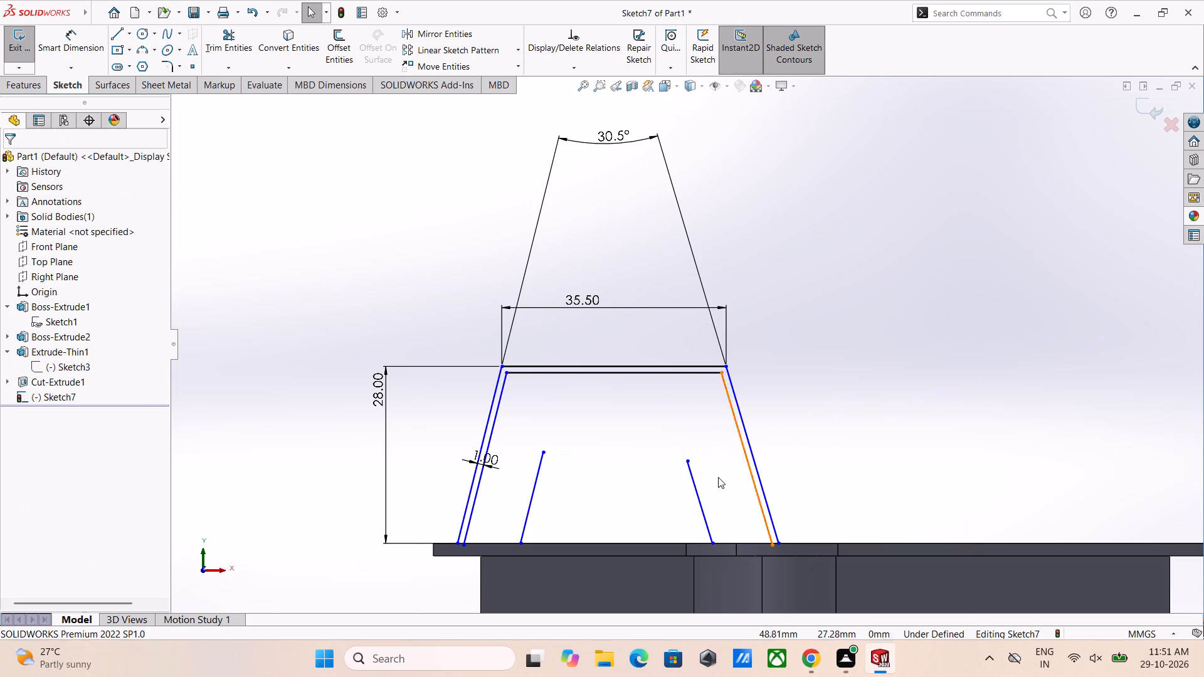
pyautogui.press('Escape')
# Make the new slanted line parallel to the offset outline's side farther from the origin.
pyautogui.keyDown('ctrl'); pyautogui.click(695, 490); pyautogui.keyUp('ctrl')
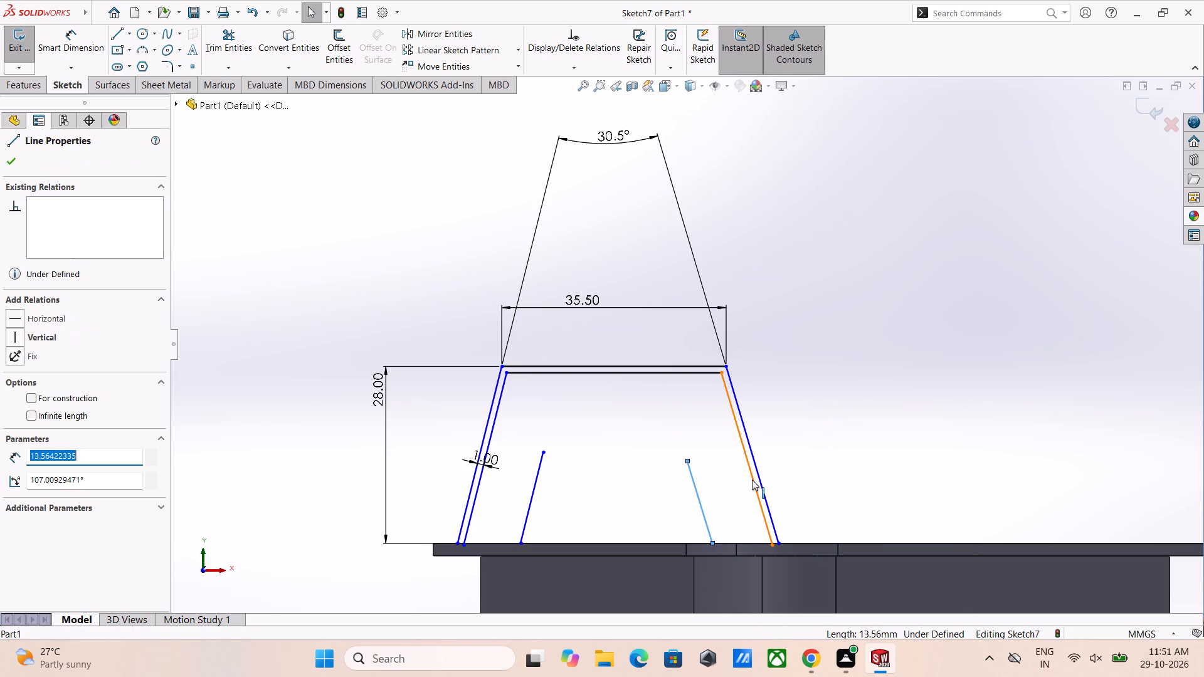
pyautogui.keyDown('ctrl'); pyautogui.click(752, 480); pyautogui.keyUp('ctrl')
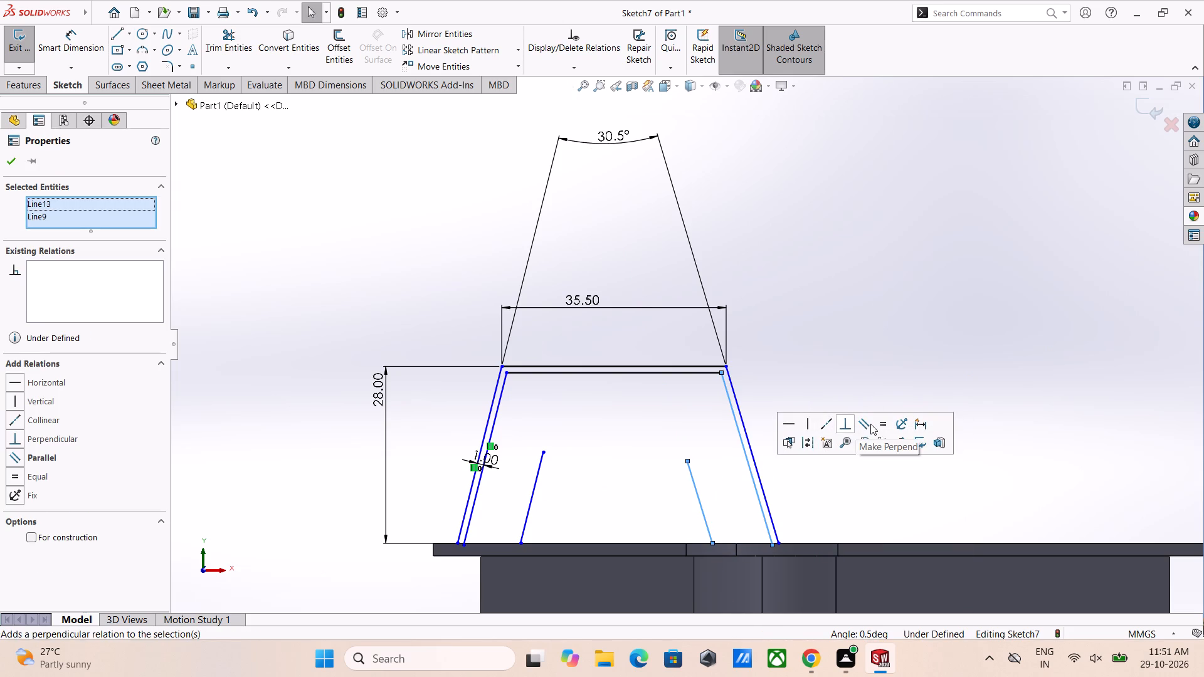
pyautogui.click(870, 424)
pyautogui.scroll(-5, 795, 526)
pyautogui.press('Escape')
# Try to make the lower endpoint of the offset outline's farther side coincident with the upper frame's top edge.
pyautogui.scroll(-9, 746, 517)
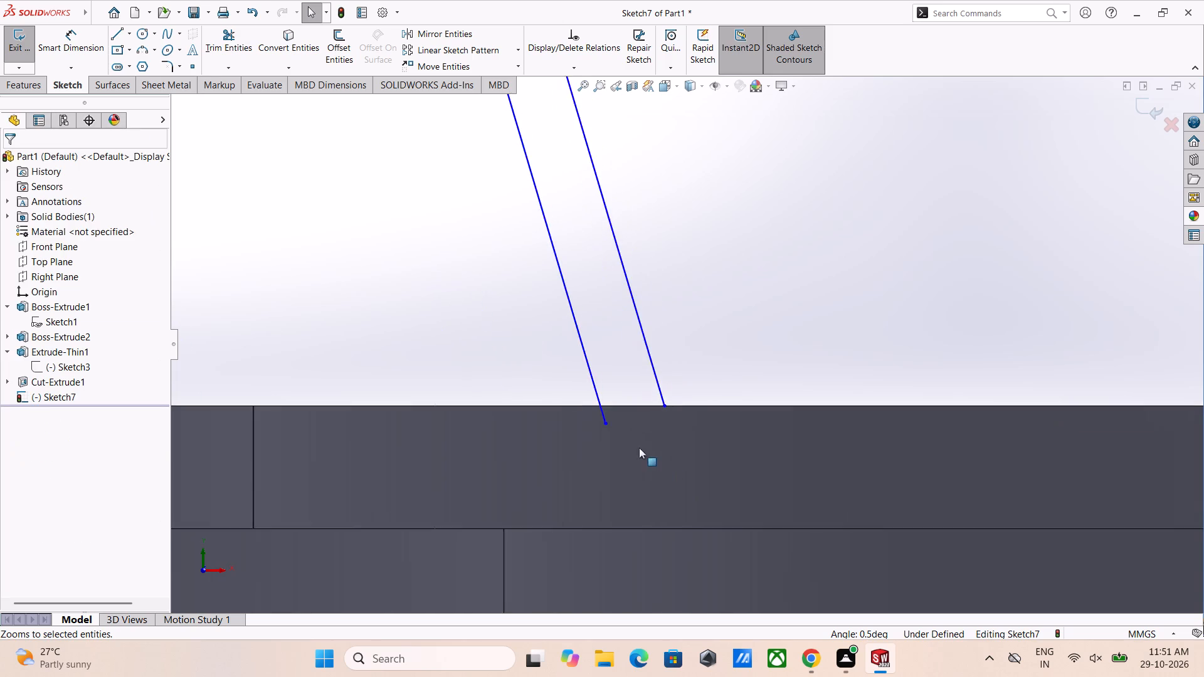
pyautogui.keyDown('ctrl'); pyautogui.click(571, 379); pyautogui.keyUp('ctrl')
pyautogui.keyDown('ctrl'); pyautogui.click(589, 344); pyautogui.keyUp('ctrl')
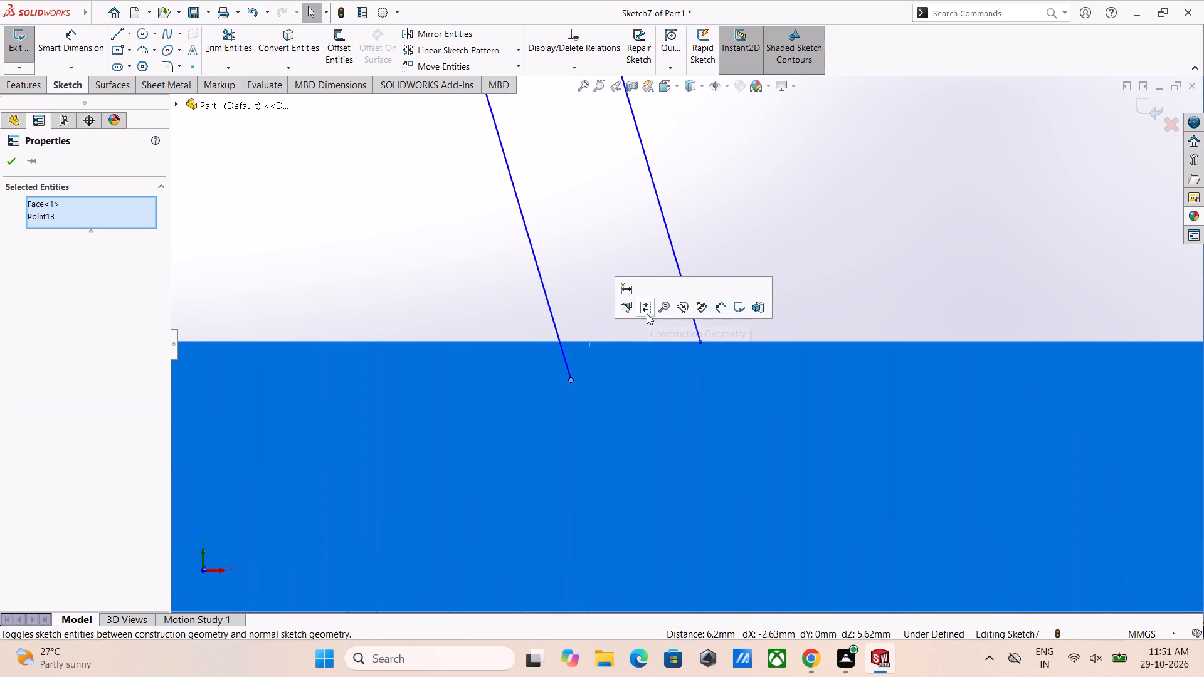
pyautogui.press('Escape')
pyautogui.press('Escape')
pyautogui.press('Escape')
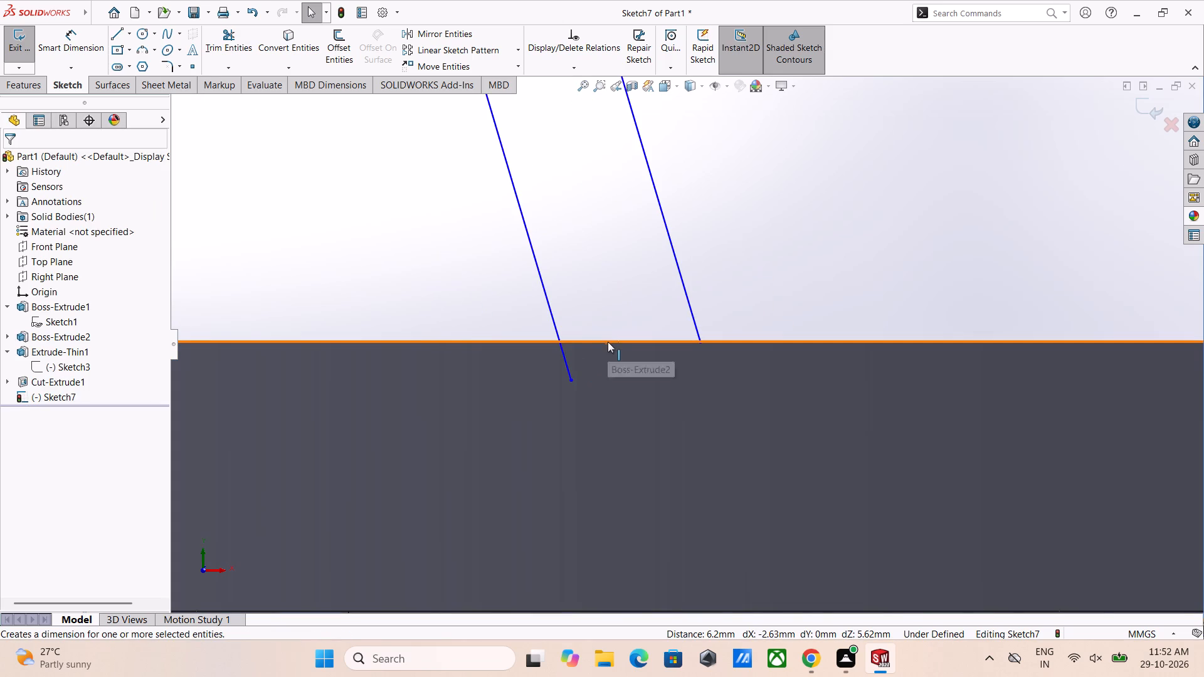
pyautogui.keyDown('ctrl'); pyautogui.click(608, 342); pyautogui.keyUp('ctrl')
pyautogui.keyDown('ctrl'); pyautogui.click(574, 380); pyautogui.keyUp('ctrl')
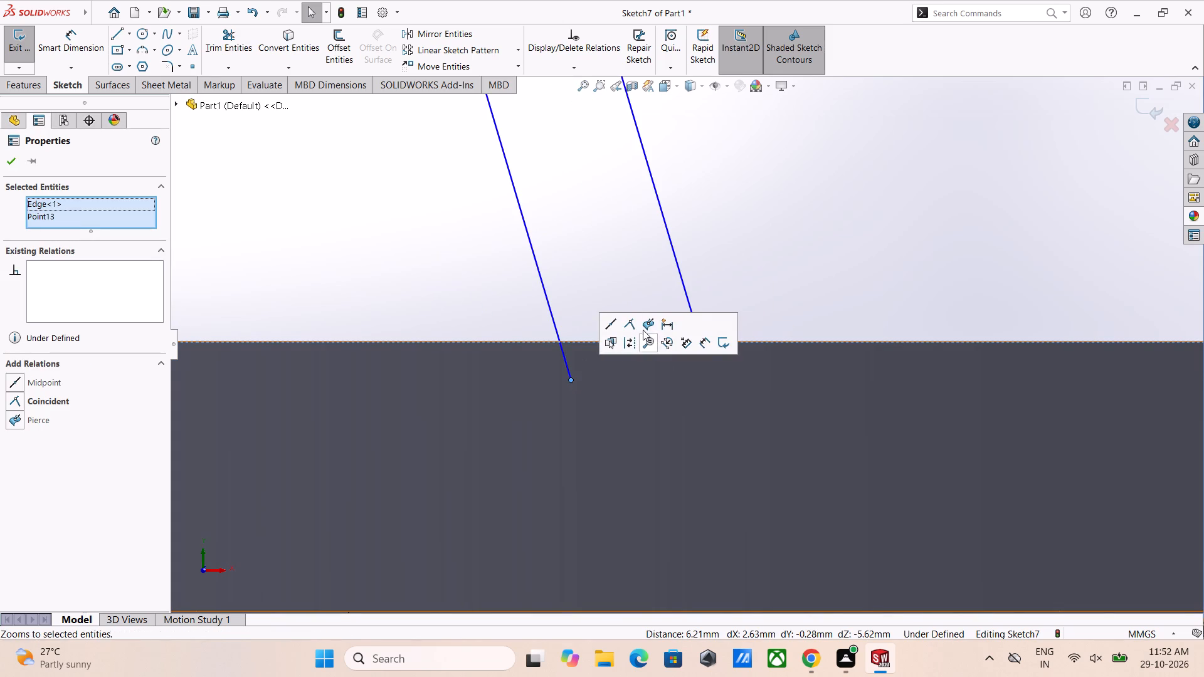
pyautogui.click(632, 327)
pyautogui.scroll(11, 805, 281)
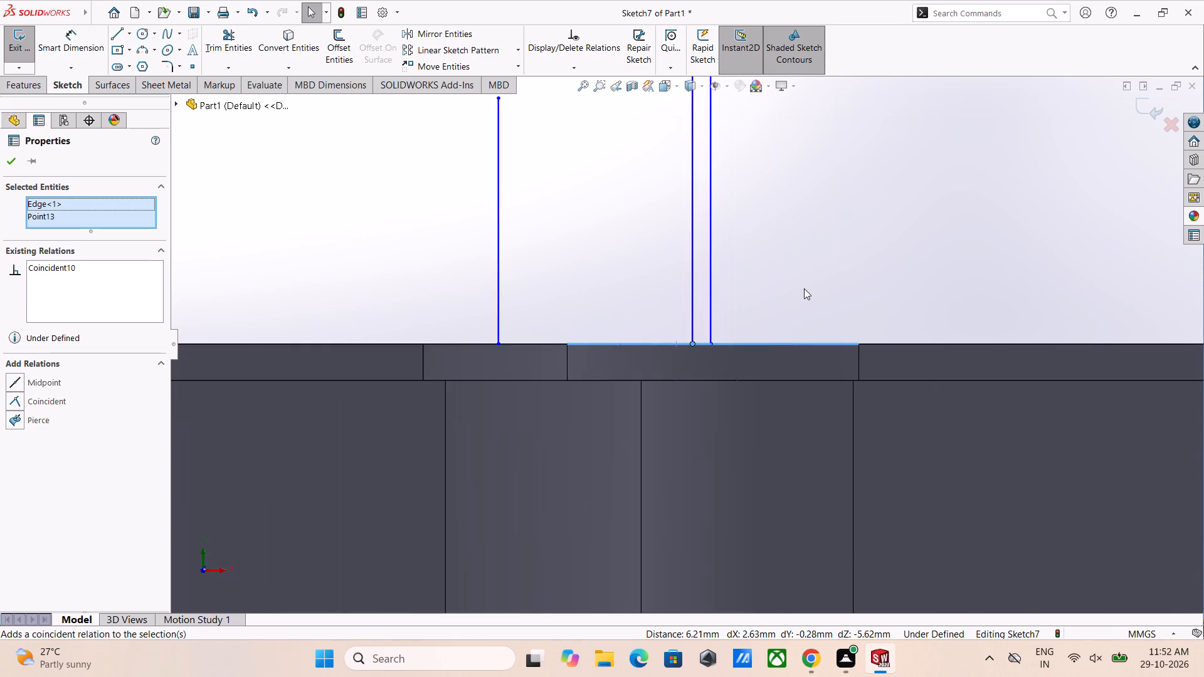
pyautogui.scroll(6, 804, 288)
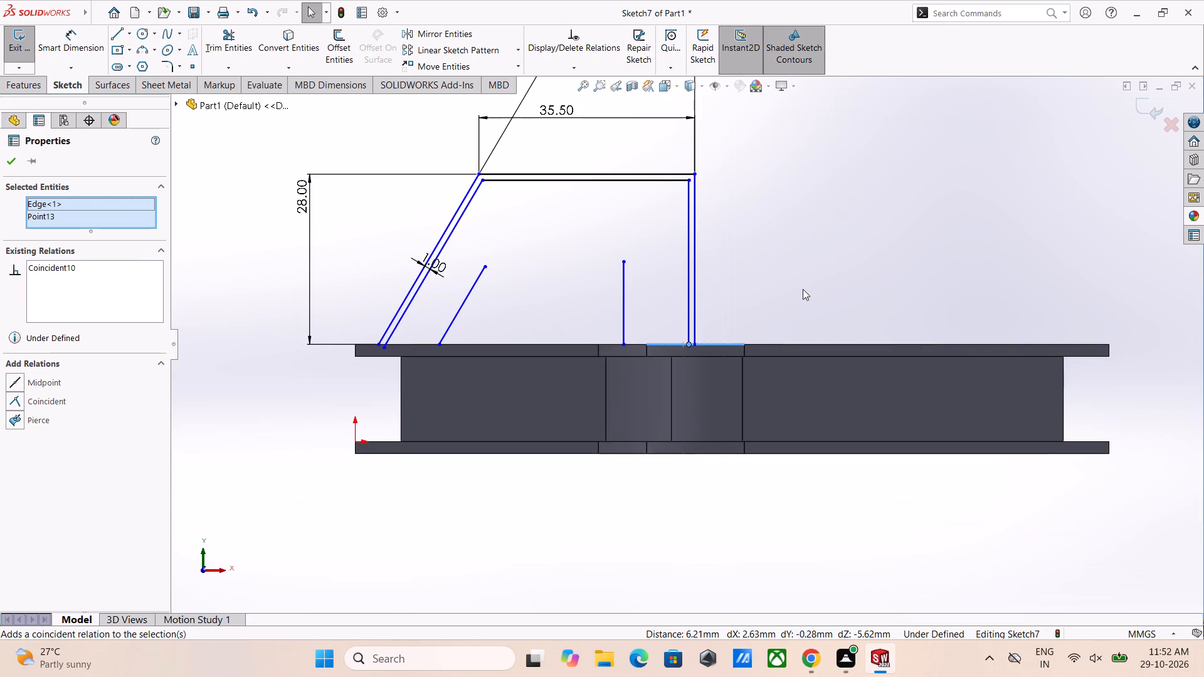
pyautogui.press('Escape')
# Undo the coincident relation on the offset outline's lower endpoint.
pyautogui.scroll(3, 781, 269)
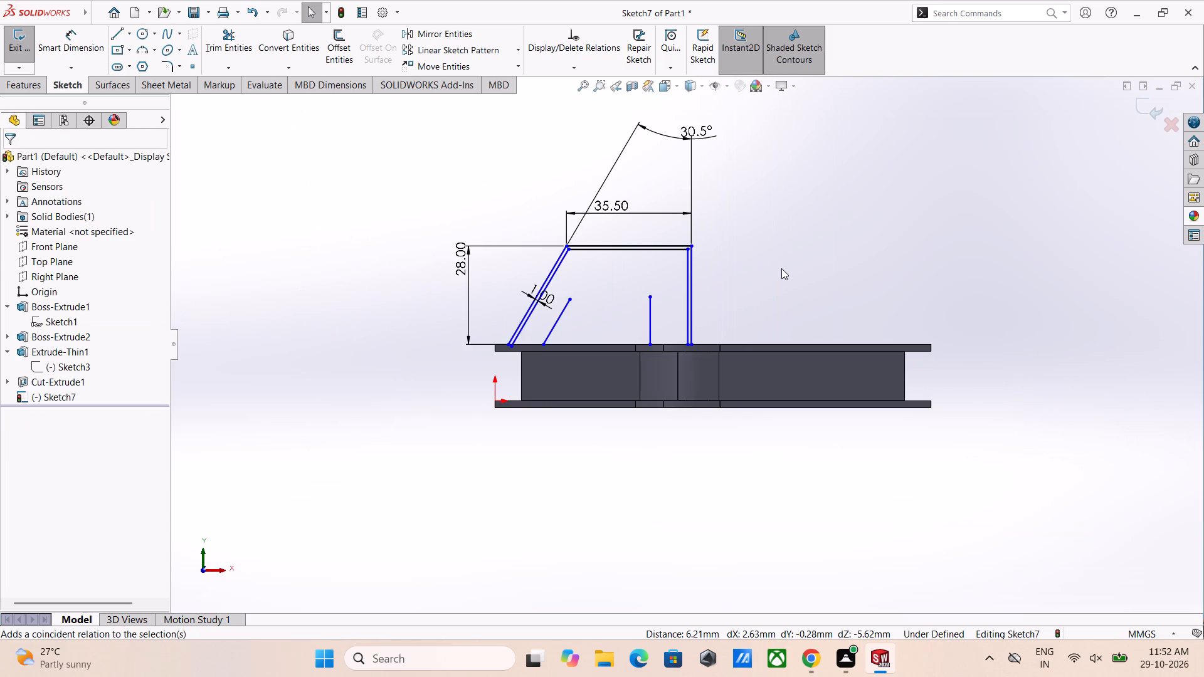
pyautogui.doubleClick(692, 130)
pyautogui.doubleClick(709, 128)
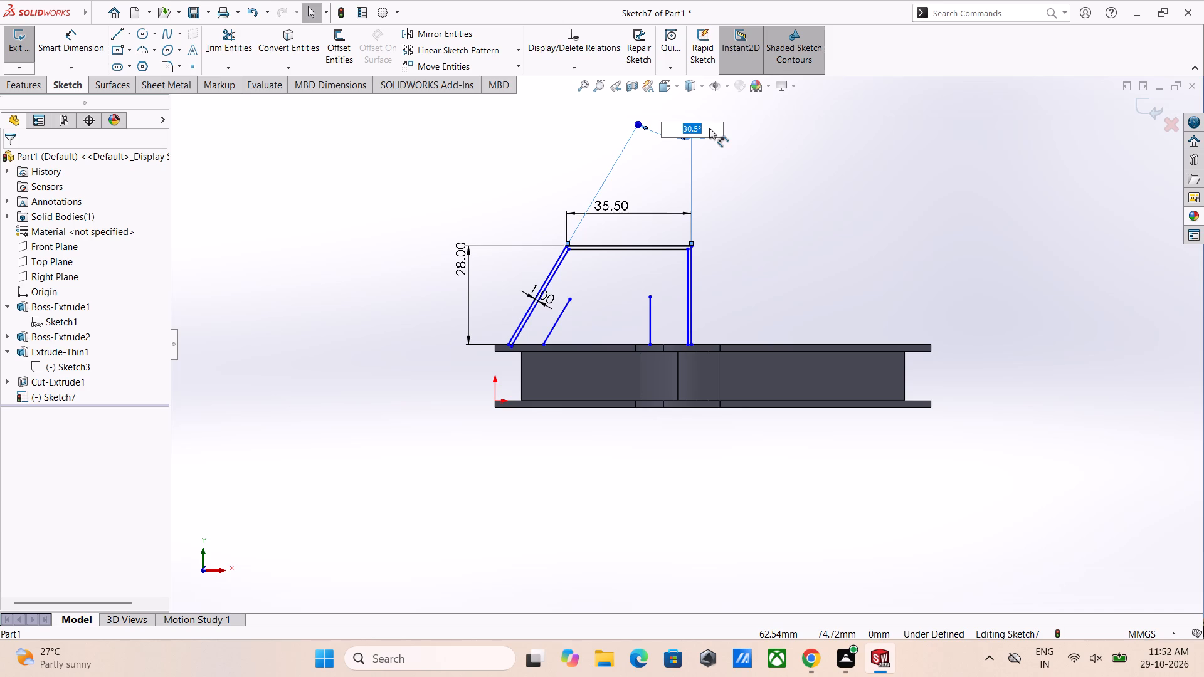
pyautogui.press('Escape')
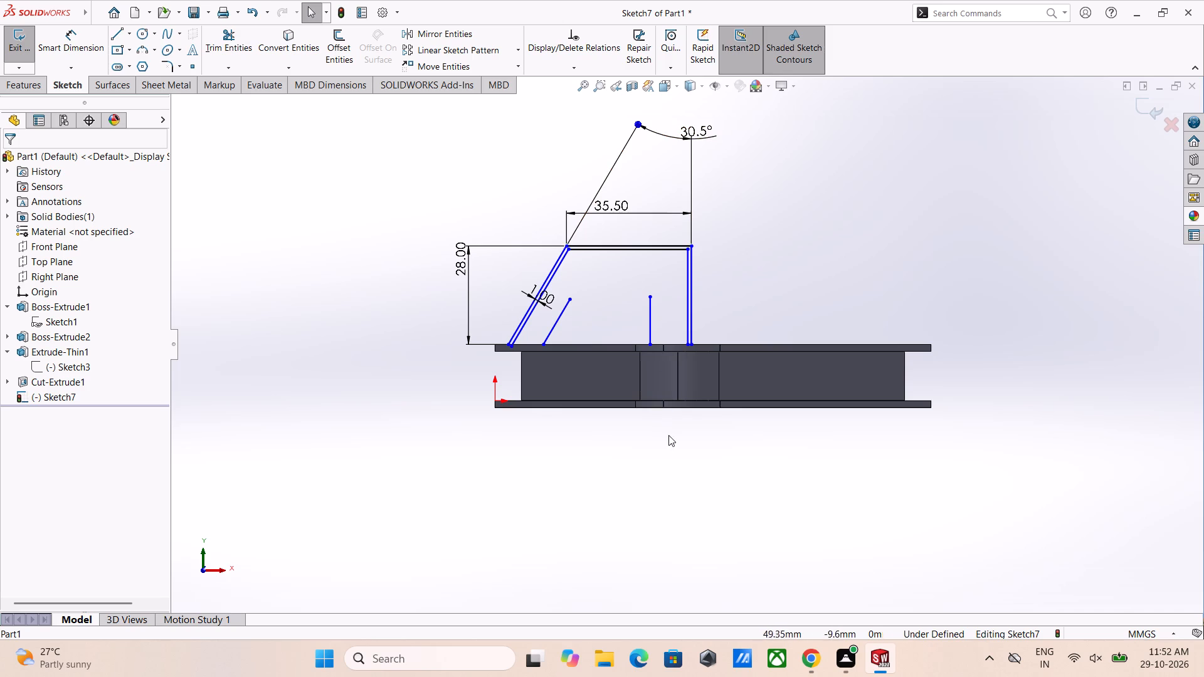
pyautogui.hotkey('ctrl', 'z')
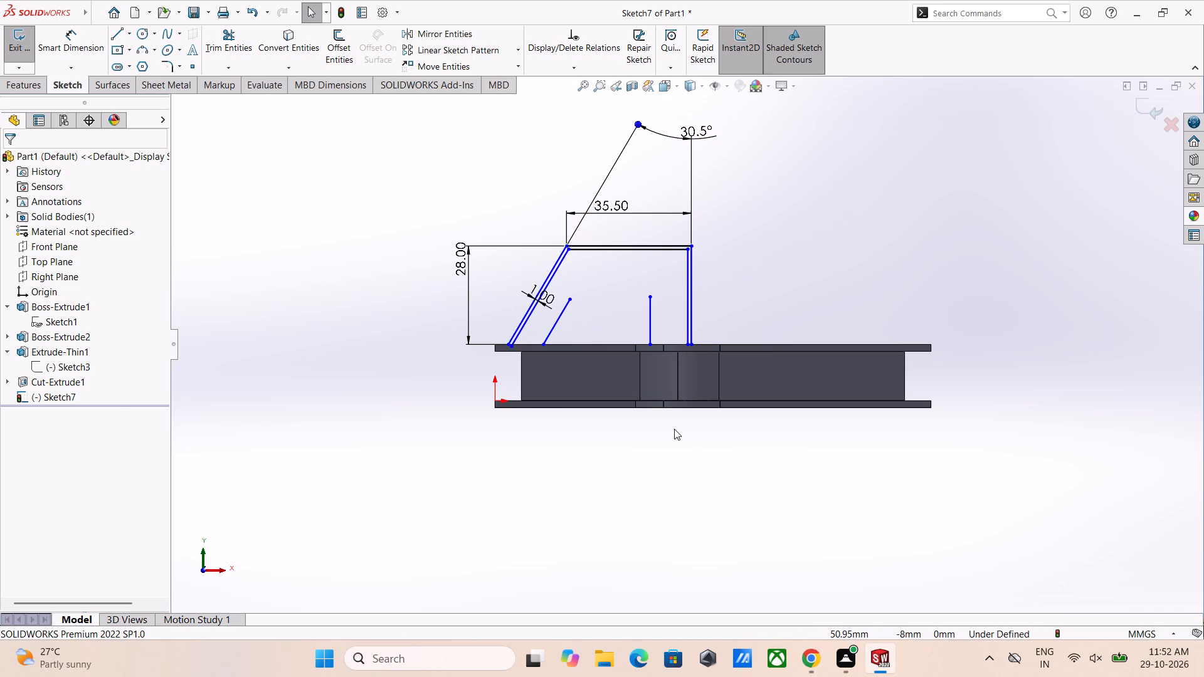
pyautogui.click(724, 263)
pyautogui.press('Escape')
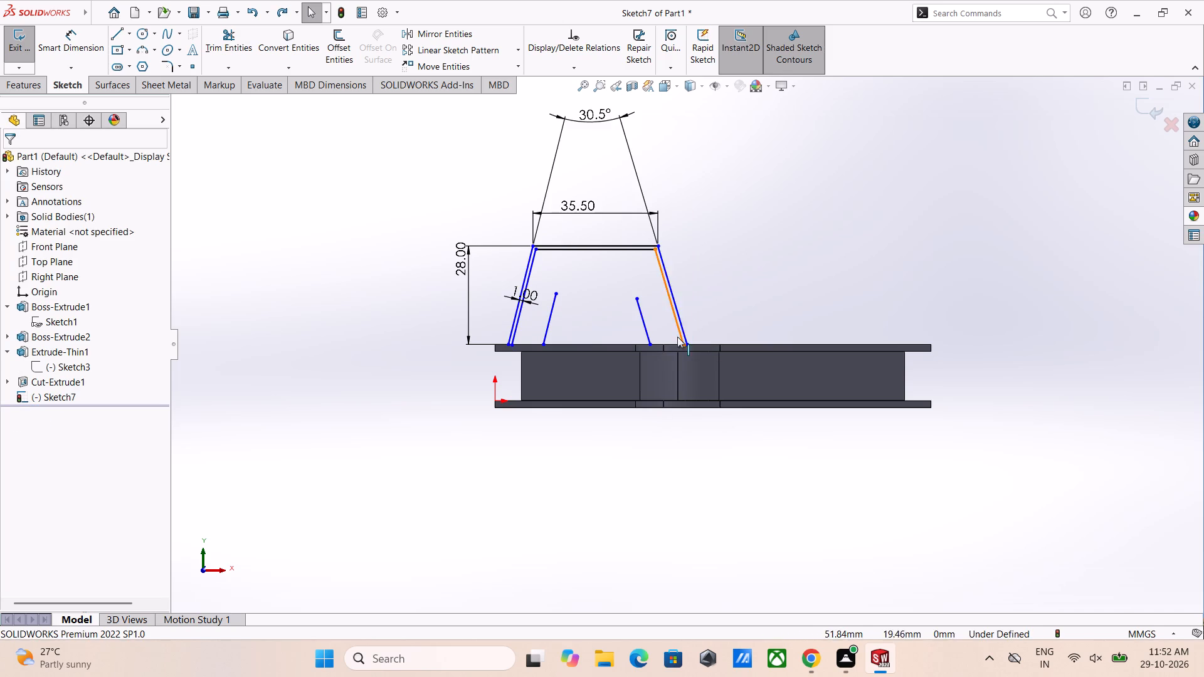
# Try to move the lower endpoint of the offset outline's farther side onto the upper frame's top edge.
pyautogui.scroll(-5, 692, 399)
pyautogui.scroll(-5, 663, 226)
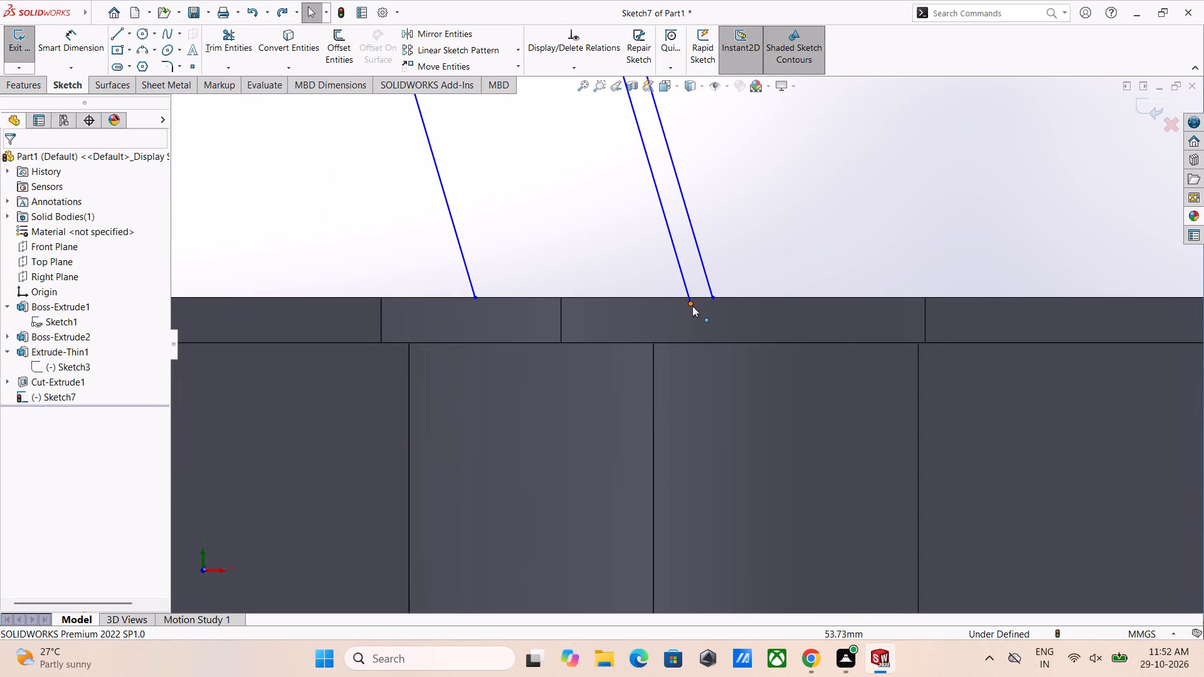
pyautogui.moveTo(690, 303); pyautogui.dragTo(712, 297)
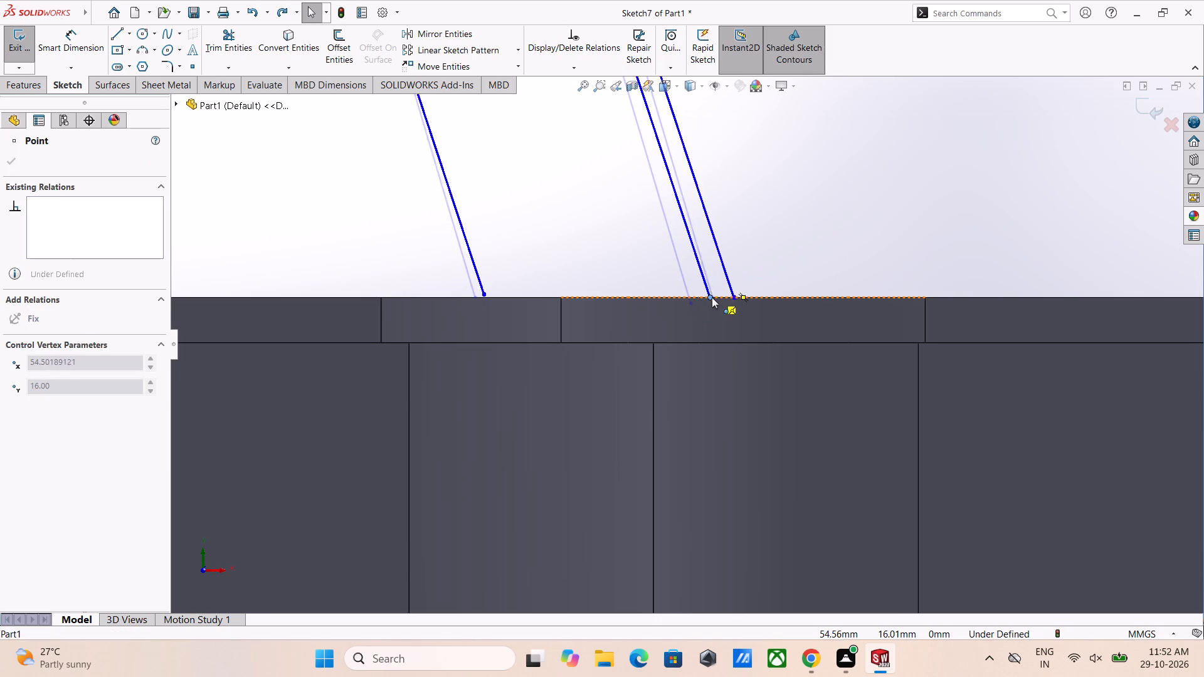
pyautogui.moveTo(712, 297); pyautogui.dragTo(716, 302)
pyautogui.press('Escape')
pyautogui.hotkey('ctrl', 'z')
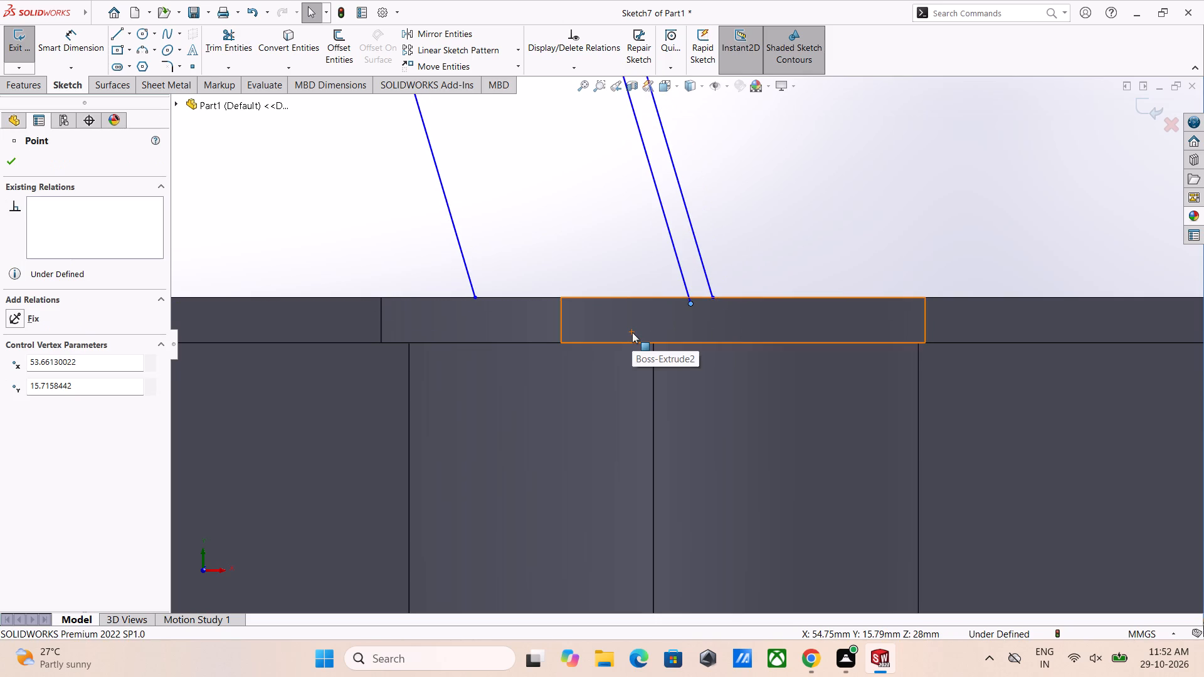
# Undo the parallel relation and the separate slanted line sketched inside the offset outline's farther side.
pyautogui.scroll(9, 649, 314)
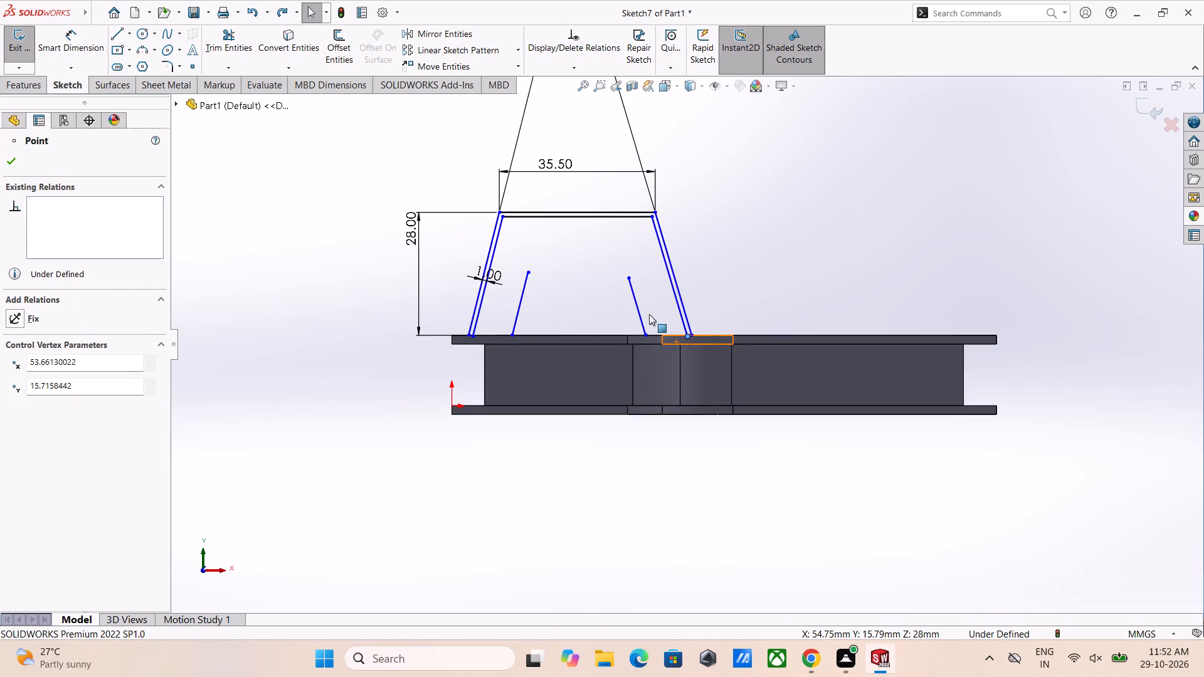
pyautogui.hotkey('ctrl', 'z')
pyautogui.hotkey('ctrl', 'z')
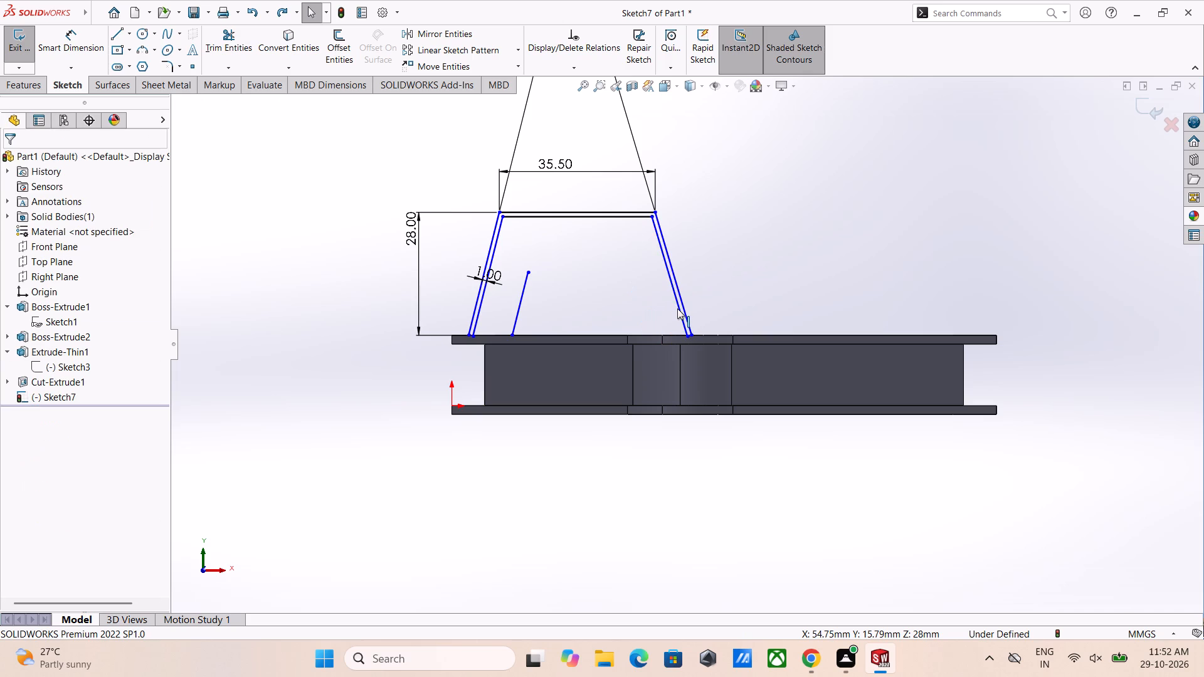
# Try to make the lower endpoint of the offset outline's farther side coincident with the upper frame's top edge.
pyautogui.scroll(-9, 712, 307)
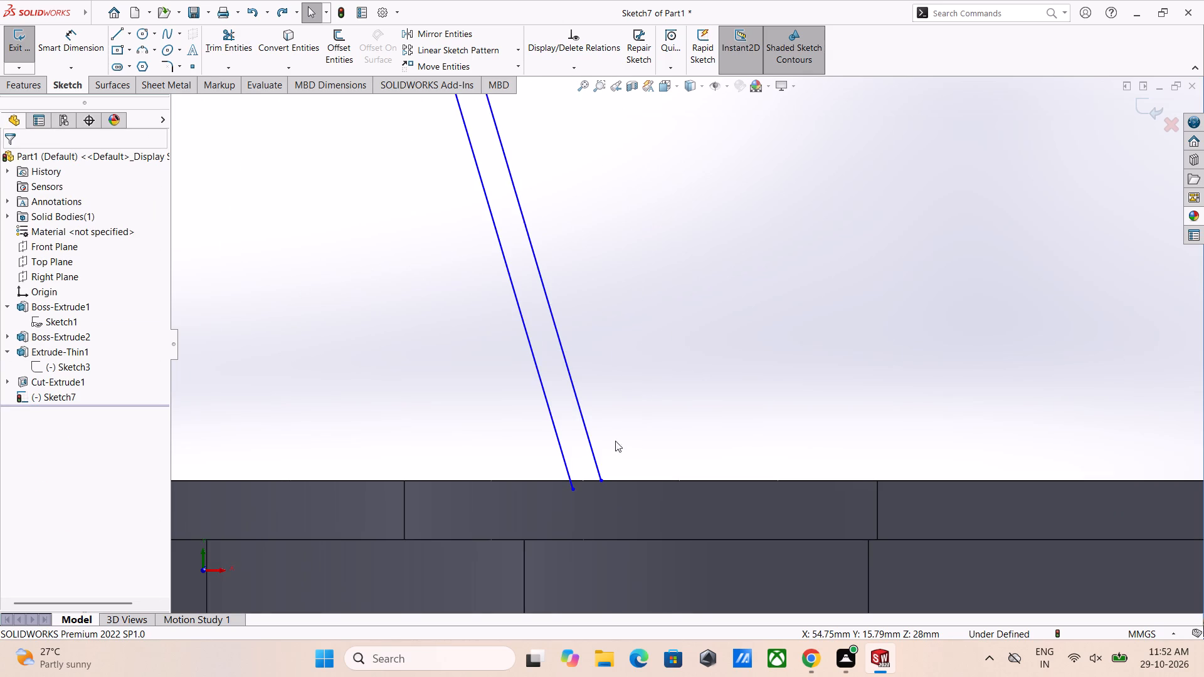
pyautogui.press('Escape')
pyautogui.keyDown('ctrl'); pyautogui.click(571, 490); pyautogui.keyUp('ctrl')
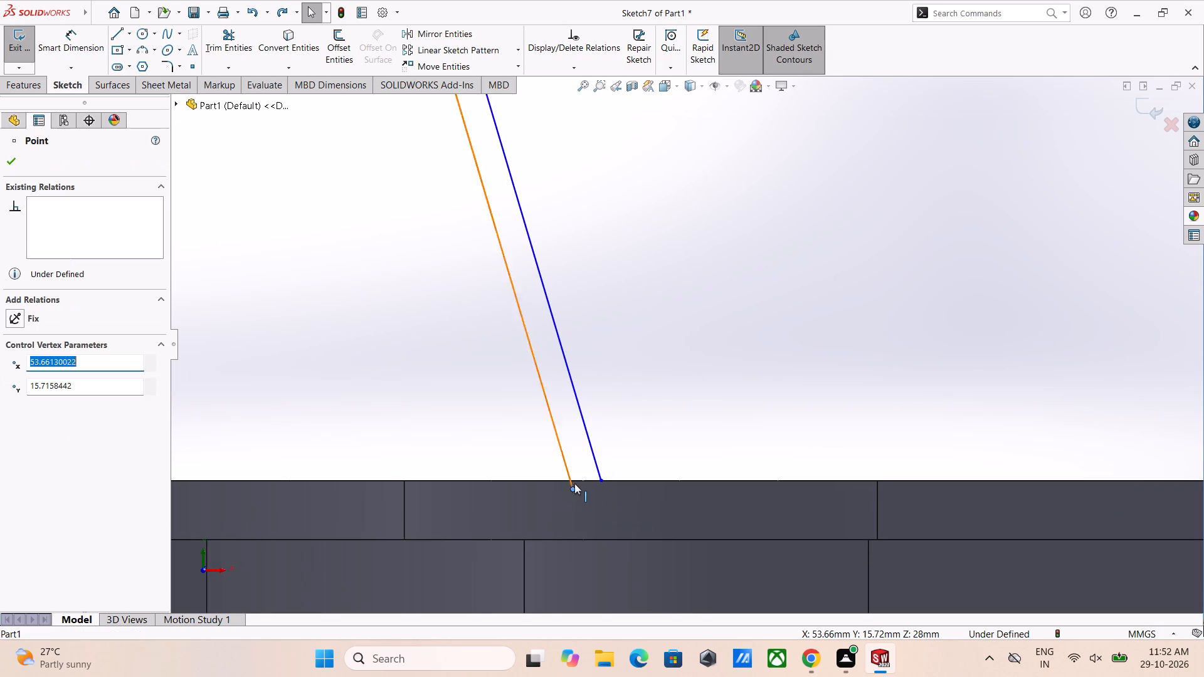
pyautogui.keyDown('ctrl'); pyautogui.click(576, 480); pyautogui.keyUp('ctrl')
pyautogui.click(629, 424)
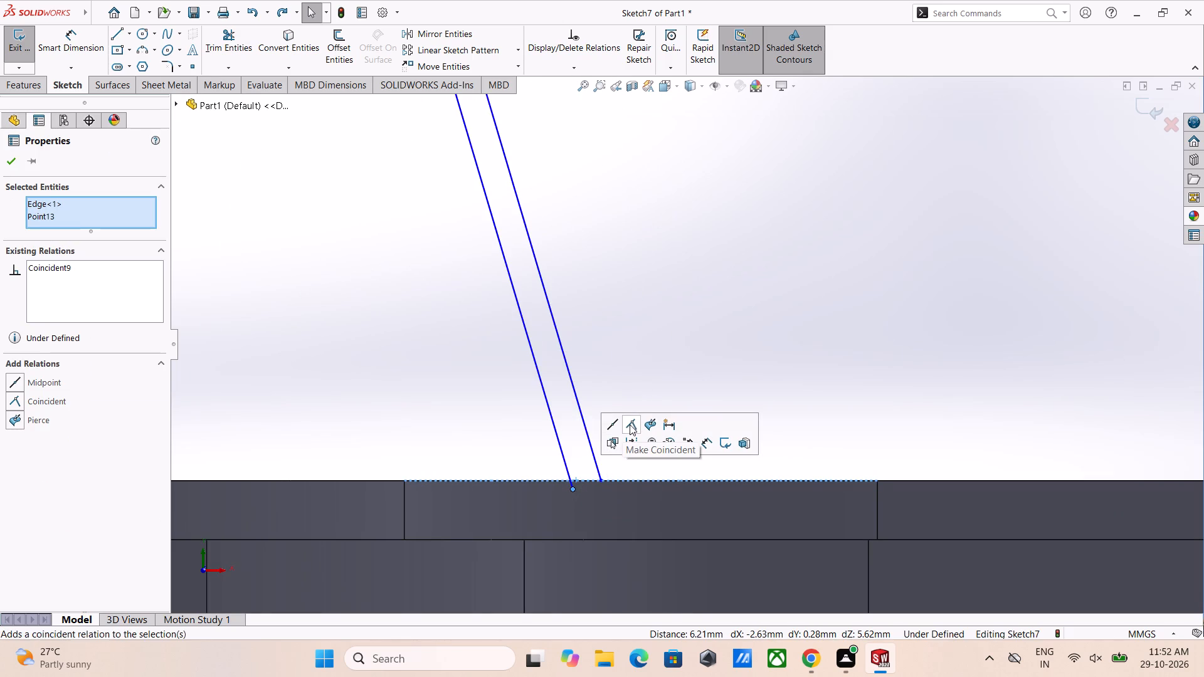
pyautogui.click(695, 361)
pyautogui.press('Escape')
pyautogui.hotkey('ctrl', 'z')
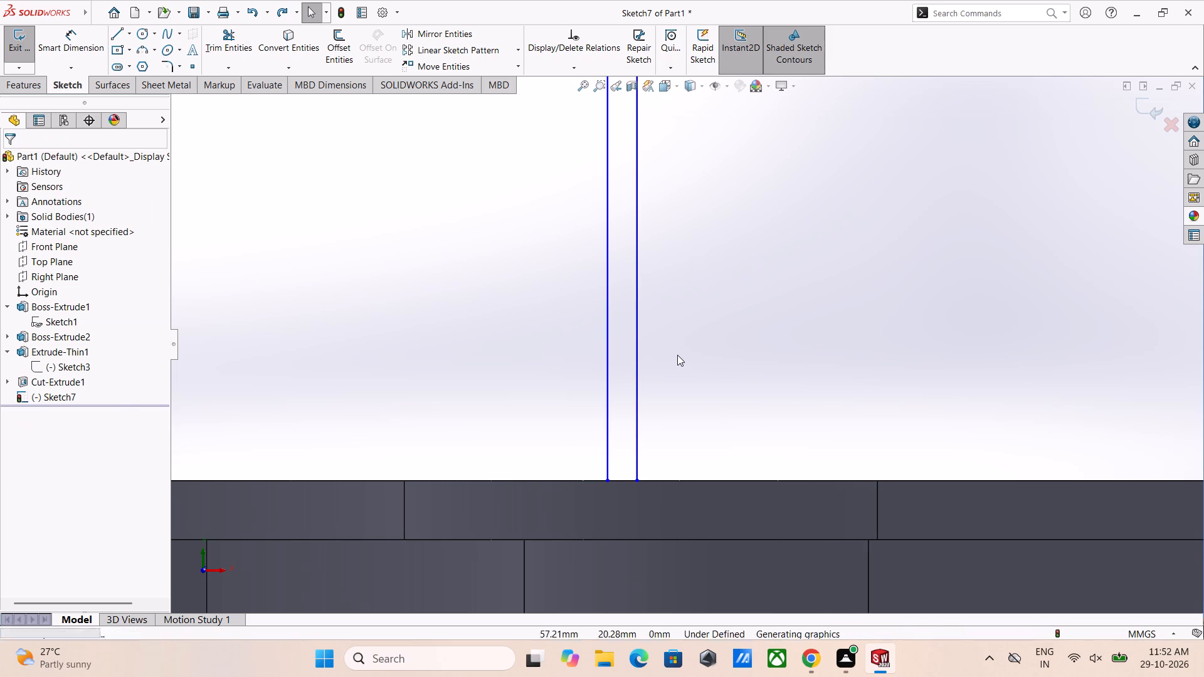
# Trim away the offset outline's side farther from the origin using Power trim.
pyautogui.scroll(8, 564, 347)
pyautogui.scroll(-4, 651, 364)
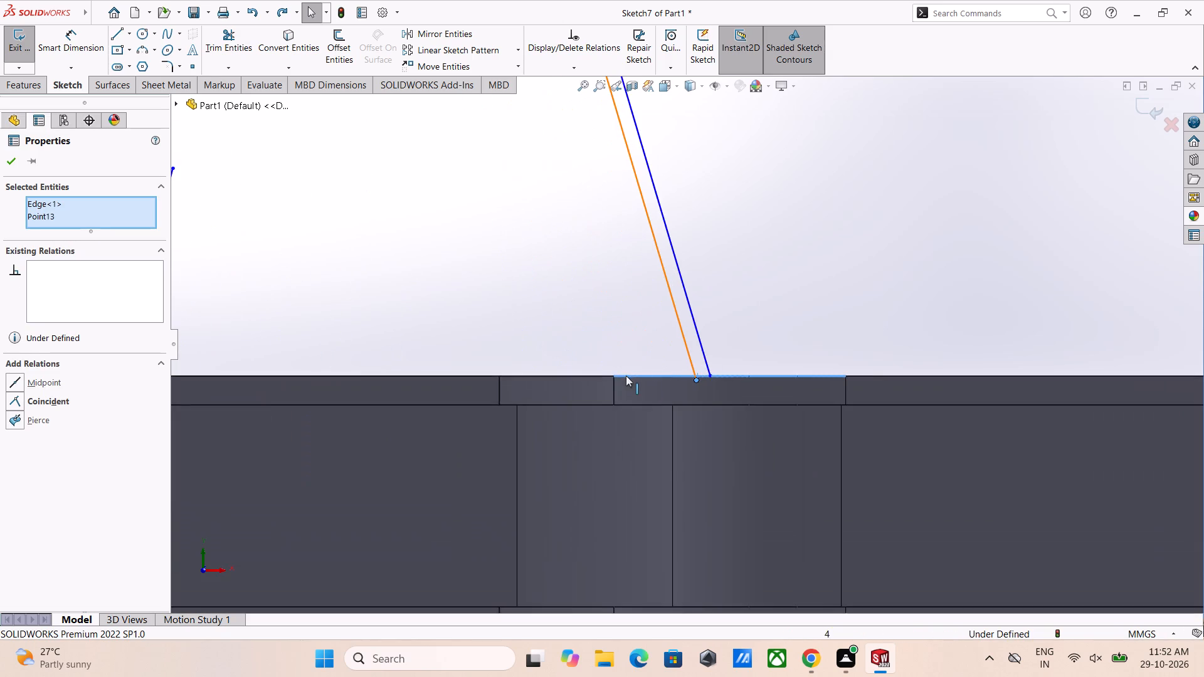
pyautogui.scroll(-5, 697, 394)
pyautogui.scroll(-5, 662, 321)
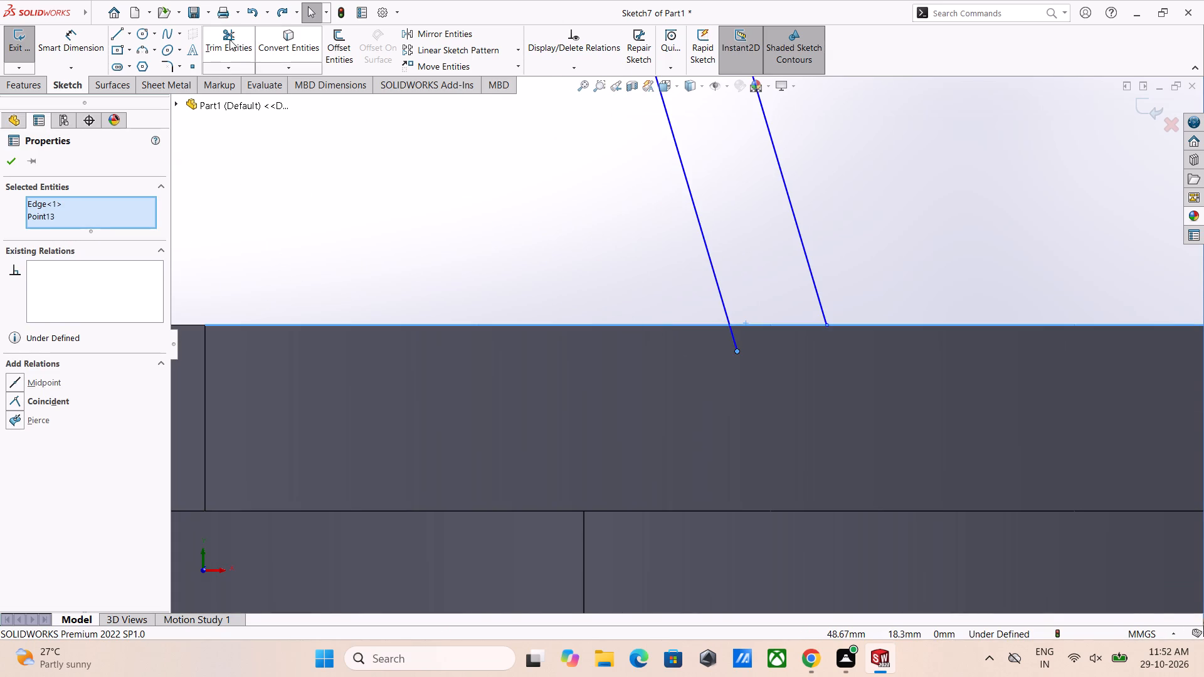
pyautogui.click(230, 39)
pyautogui.moveTo(755, 348); pyautogui.dragTo(697, 339)
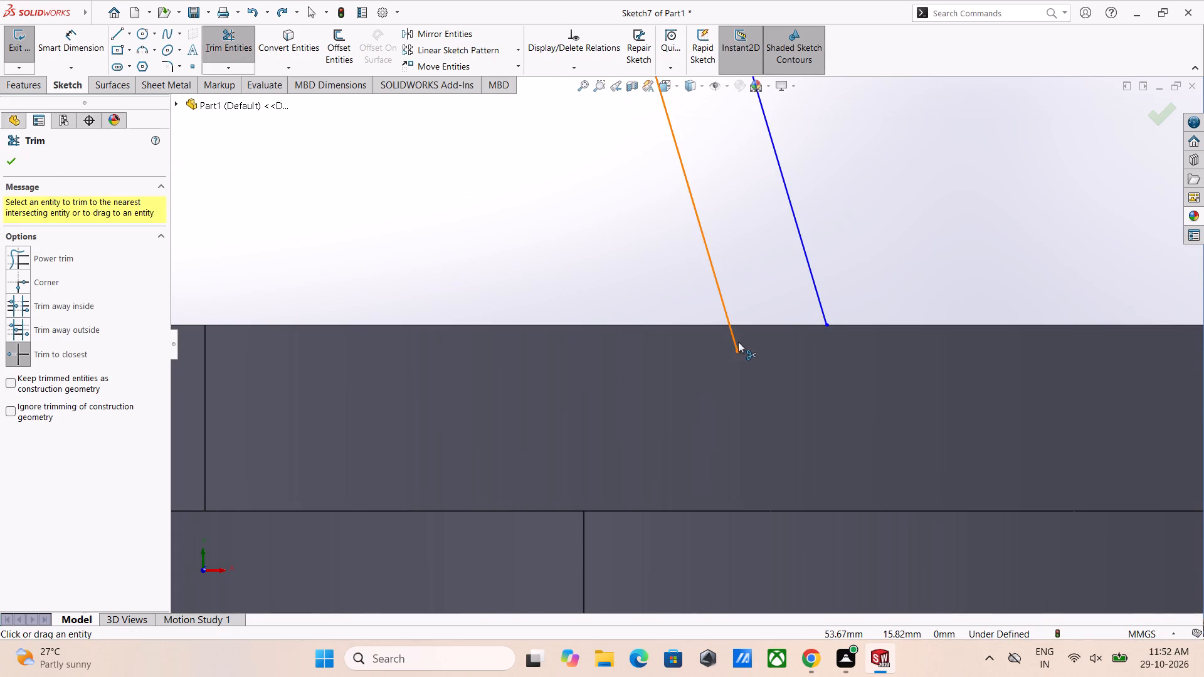
pyautogui.click(61, 256)
pyautogui.moveTo(776, 345); pyautogui.dragTo(767, 343)
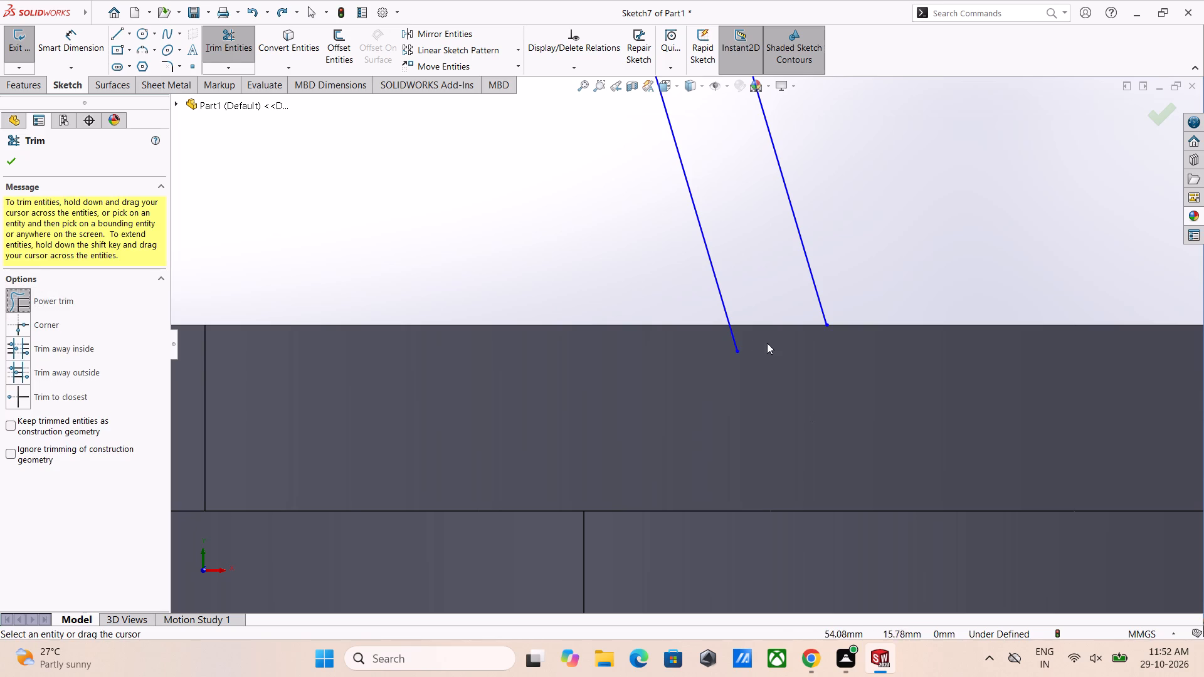
pyautogui.moveTo(767, 343); pyautogui.dragTo(665, 338)
pyautogui.scroll(12, 710, 293)
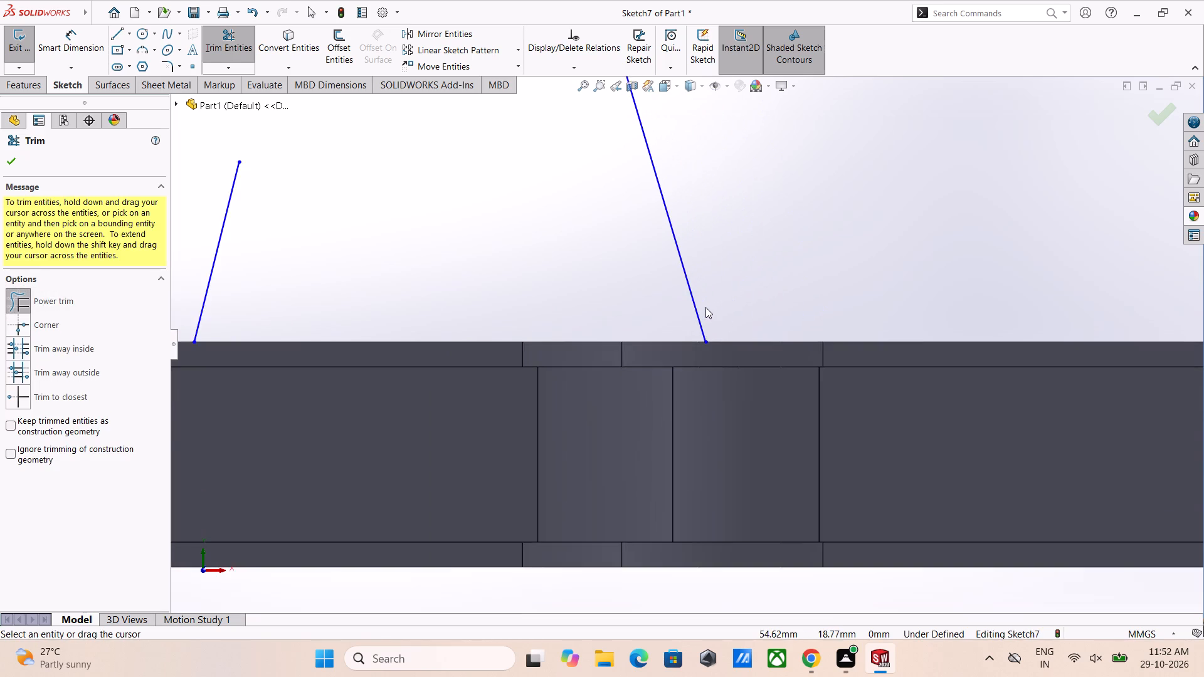
pyautogui.scroll(2, 705, 308)
pyautogui.press('Escape')
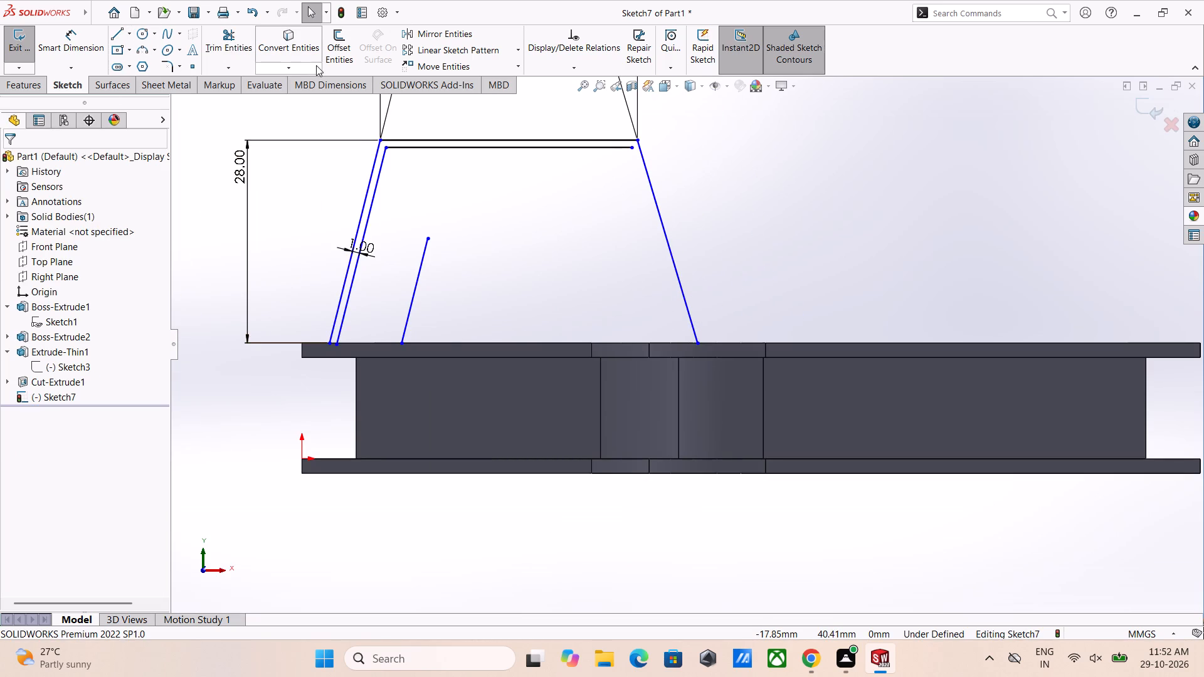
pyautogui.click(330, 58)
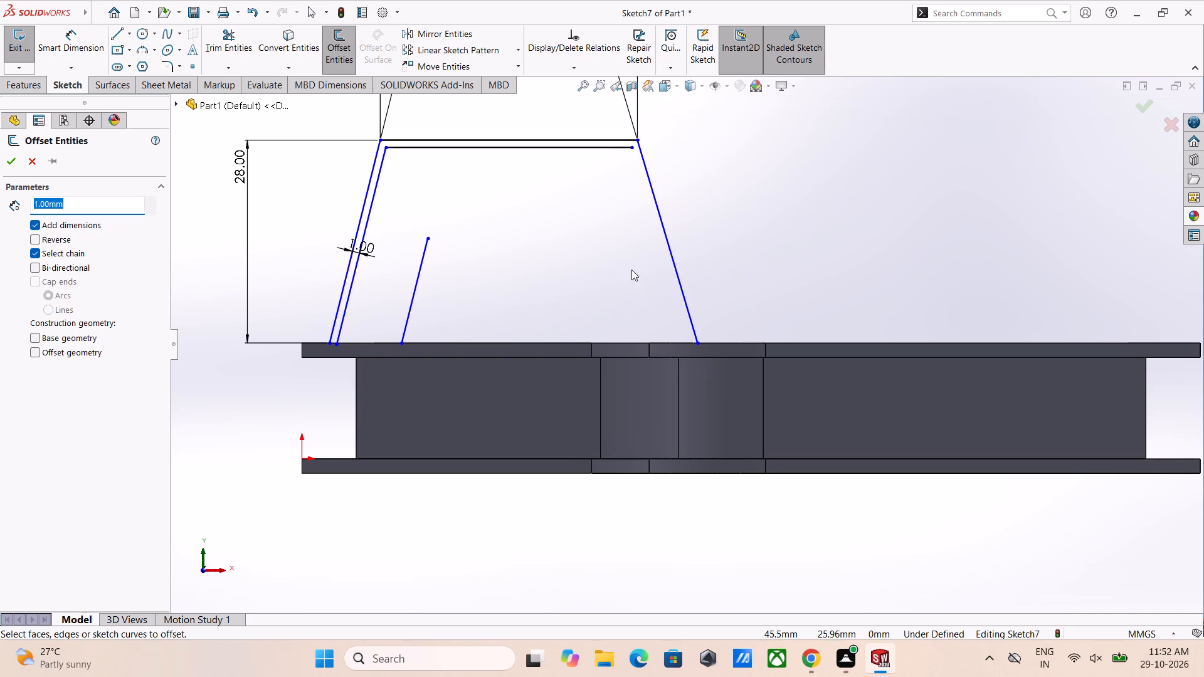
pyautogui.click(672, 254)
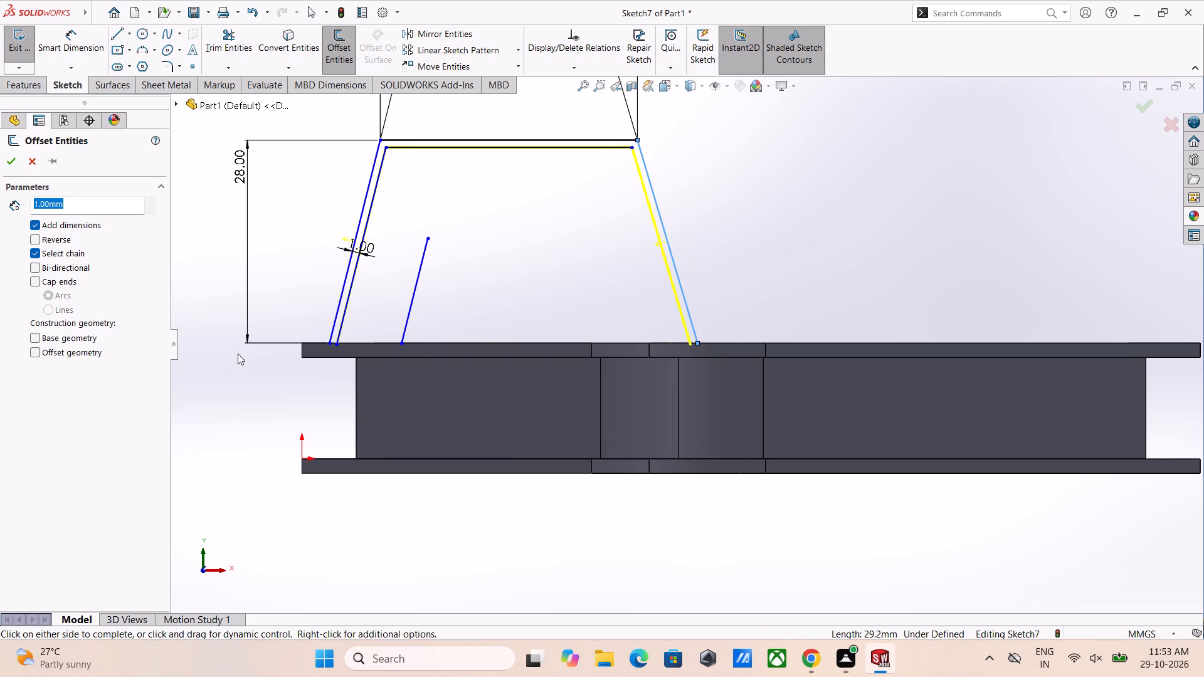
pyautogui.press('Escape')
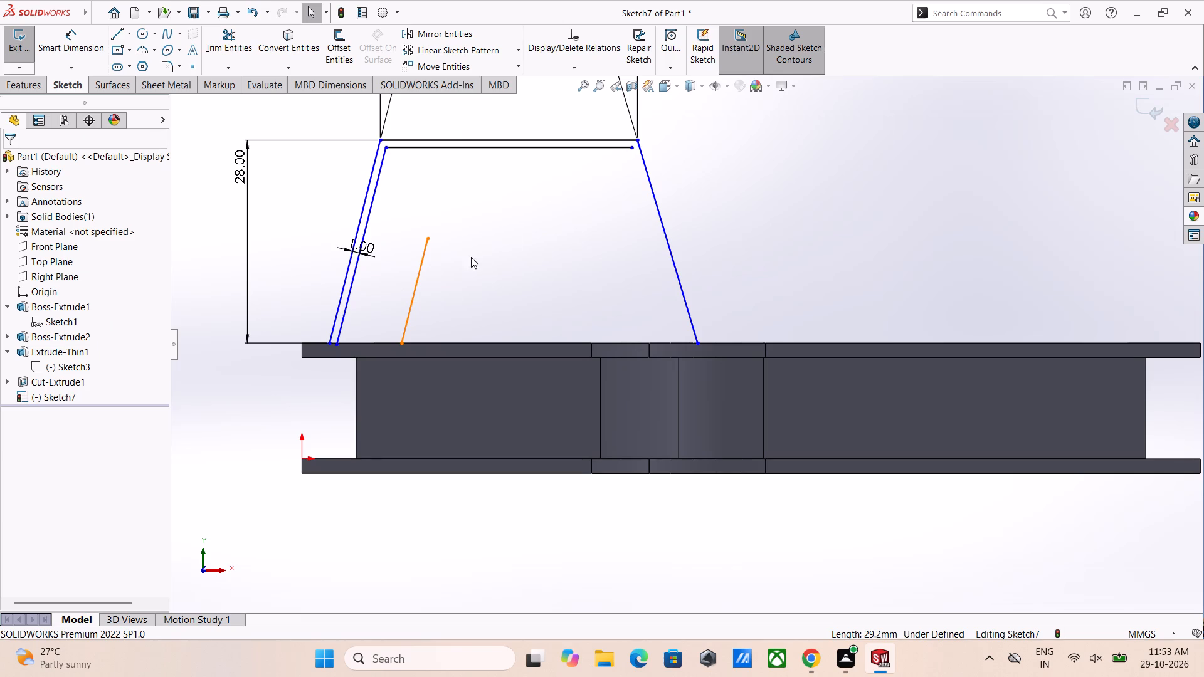
# Offset only the outer trapezoid's side farther from the origin 1 mm inward, with chain selection off and dimensions added.
pyautogui.click(341, 45)
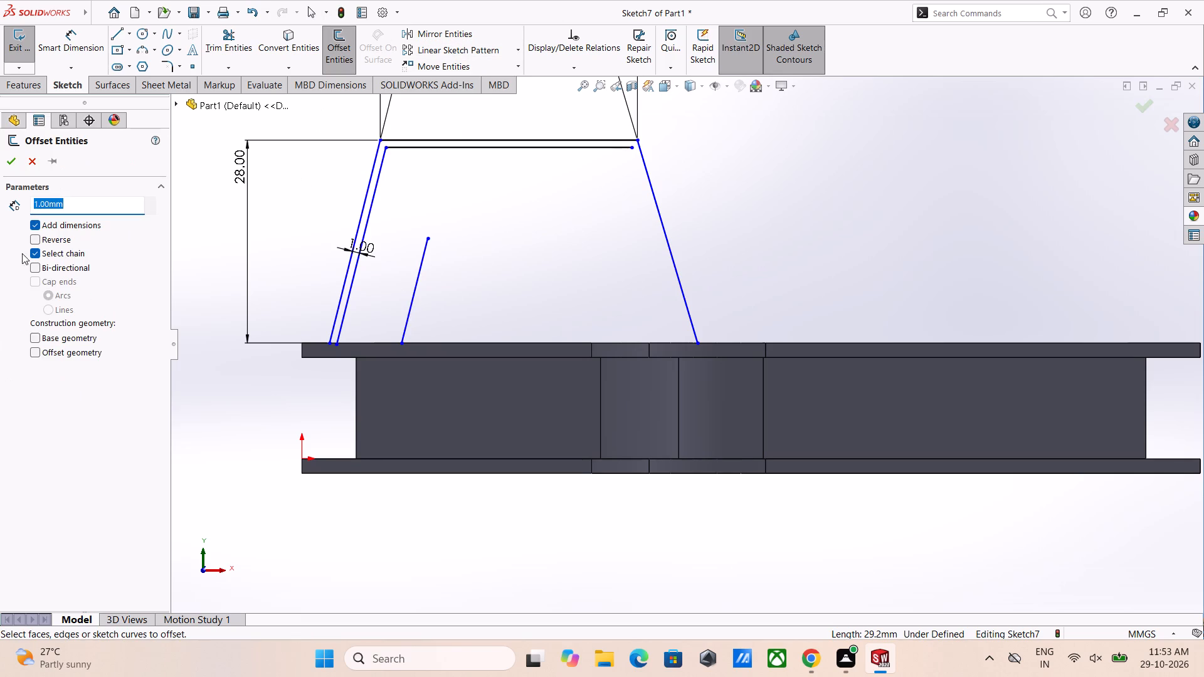
pyautogui.click(39, 250)
pyautogui.click(673, 246)
pyautogui.click(670, 248)
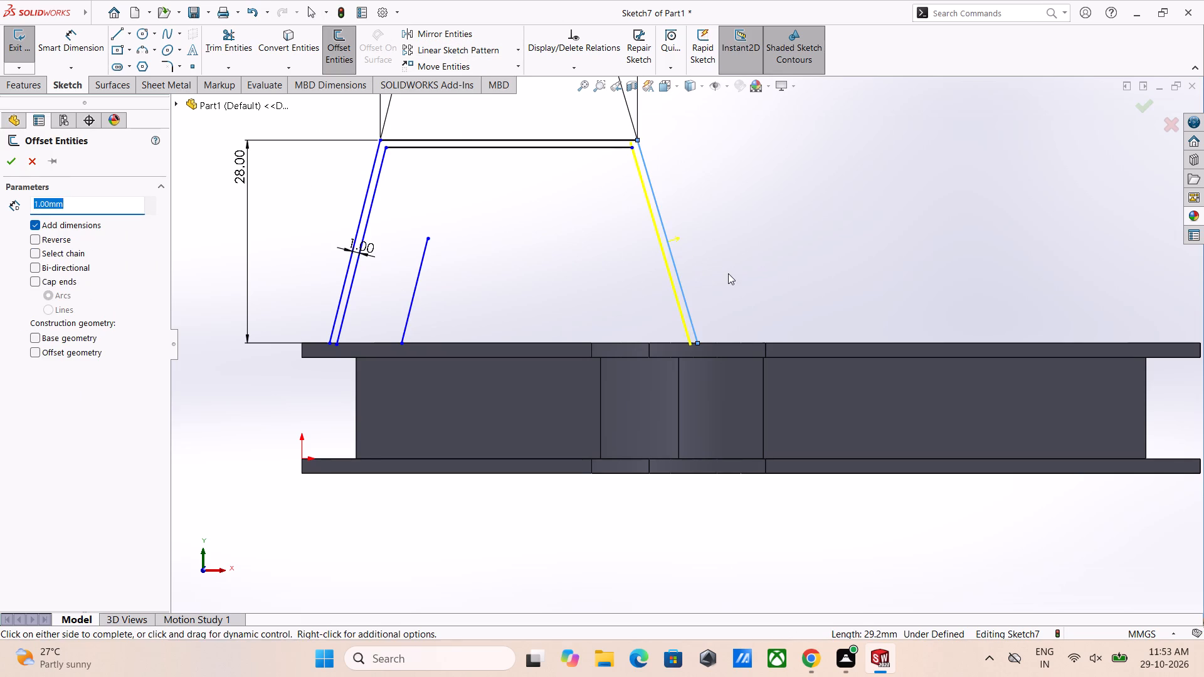
pyautogui.press('Escape')
pyautogui.press('Escape')
pyautogui.scroll(-4, 710, 365)
pyautogui.scroll(-5, 630, 263)
pyautogui.scroll(-4, 733, 440)
pyautogui.scroll(-4, 806, 369)
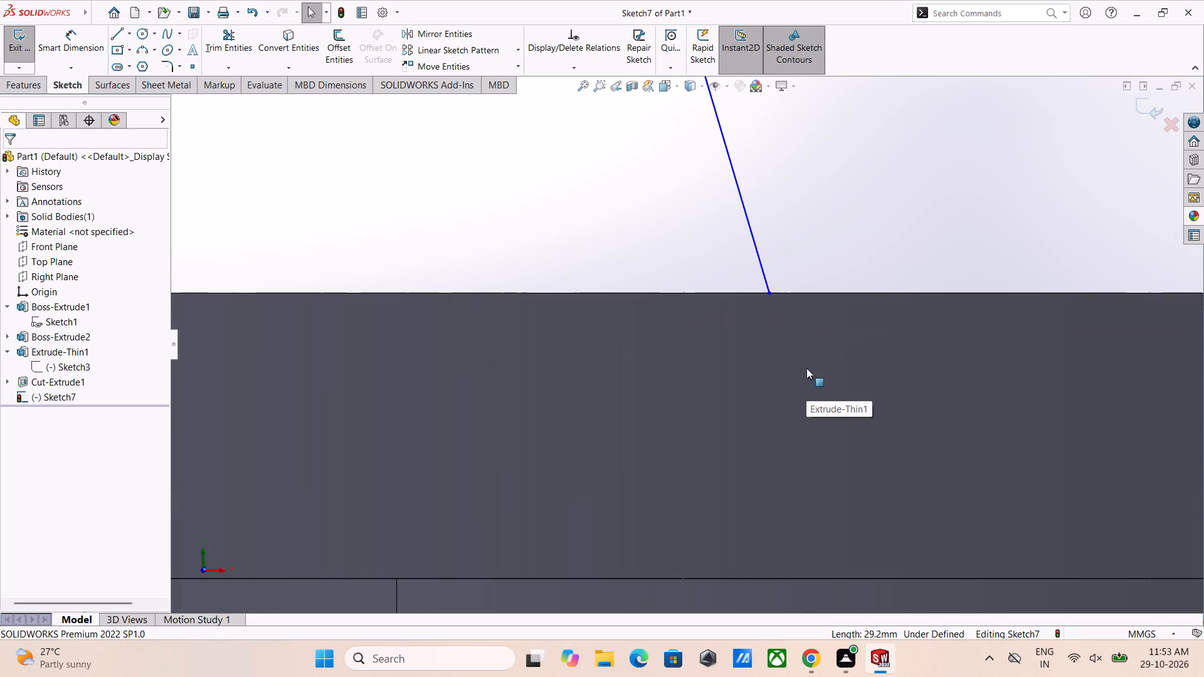
pyautogui.scroll(-4, 746, 255)
pyautogui.scroll(20, 746, 255)
pyautogui.scroll(2, 746, 255)
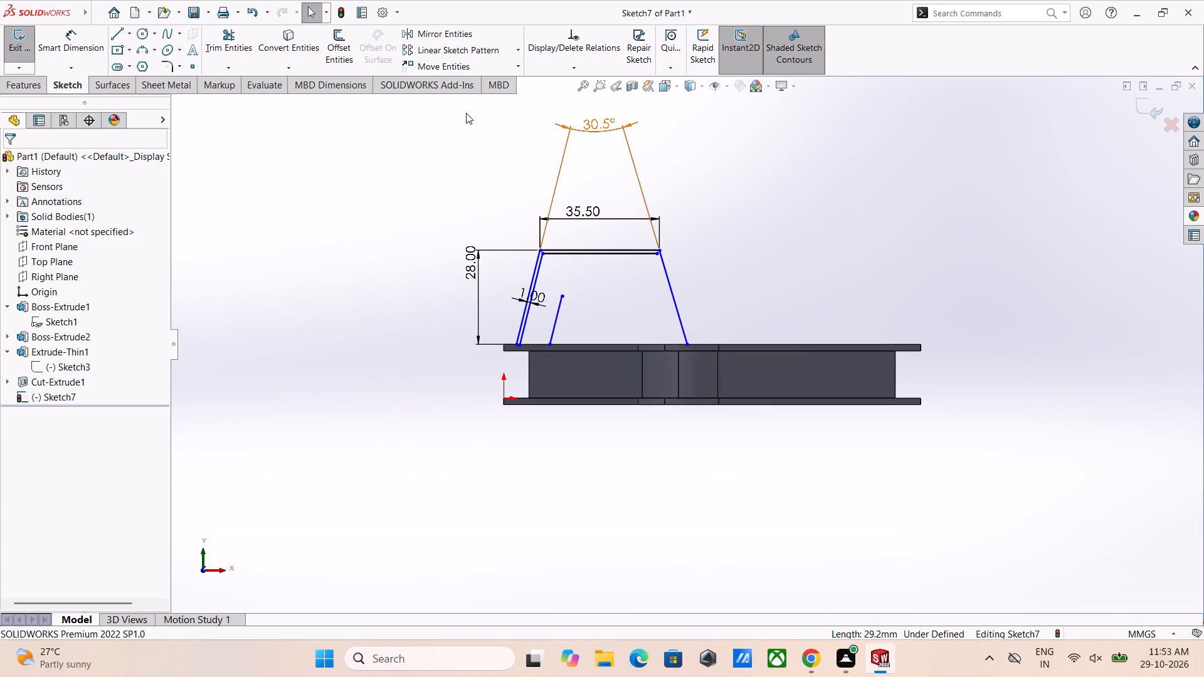
pyautogui.click(330, 50)
pyautogui.scroll(-5, 722, 328)
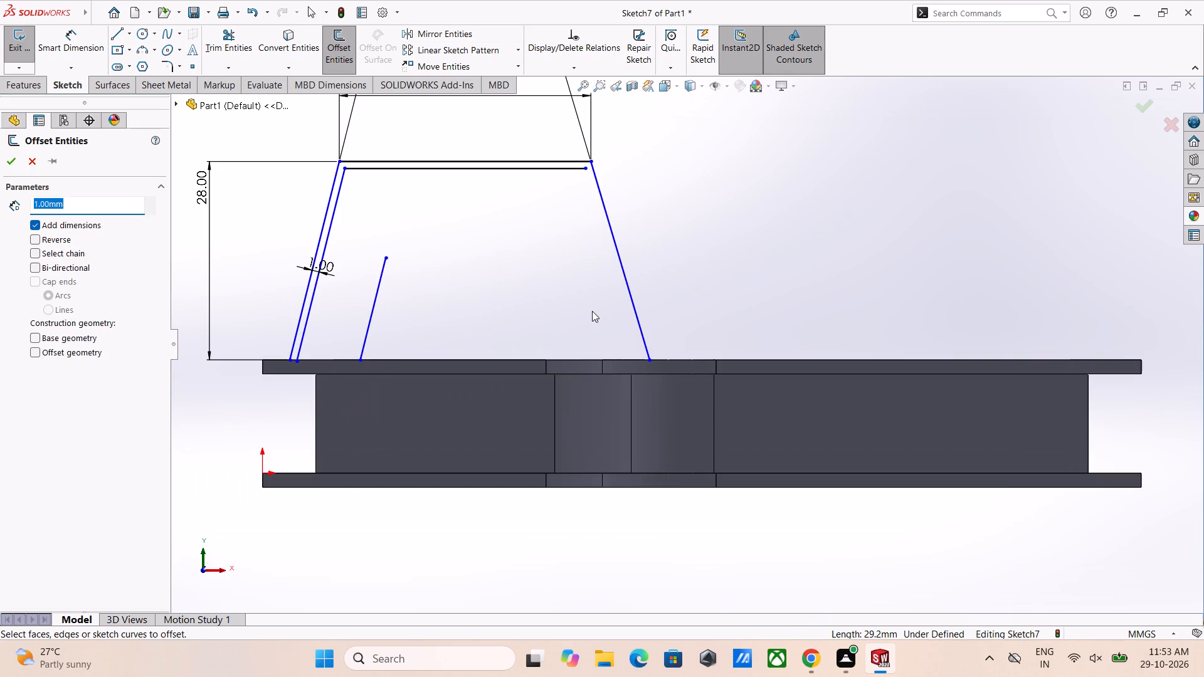
pyautogui.click(634, 305)
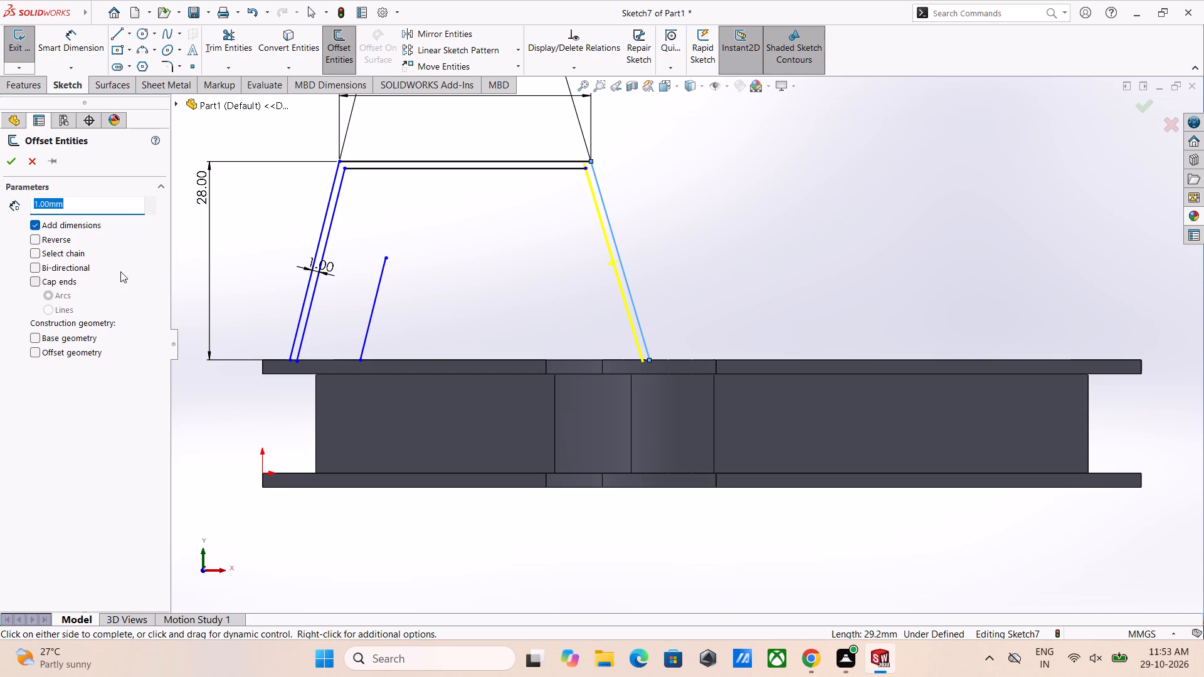
pyautogui.click(37, 238)
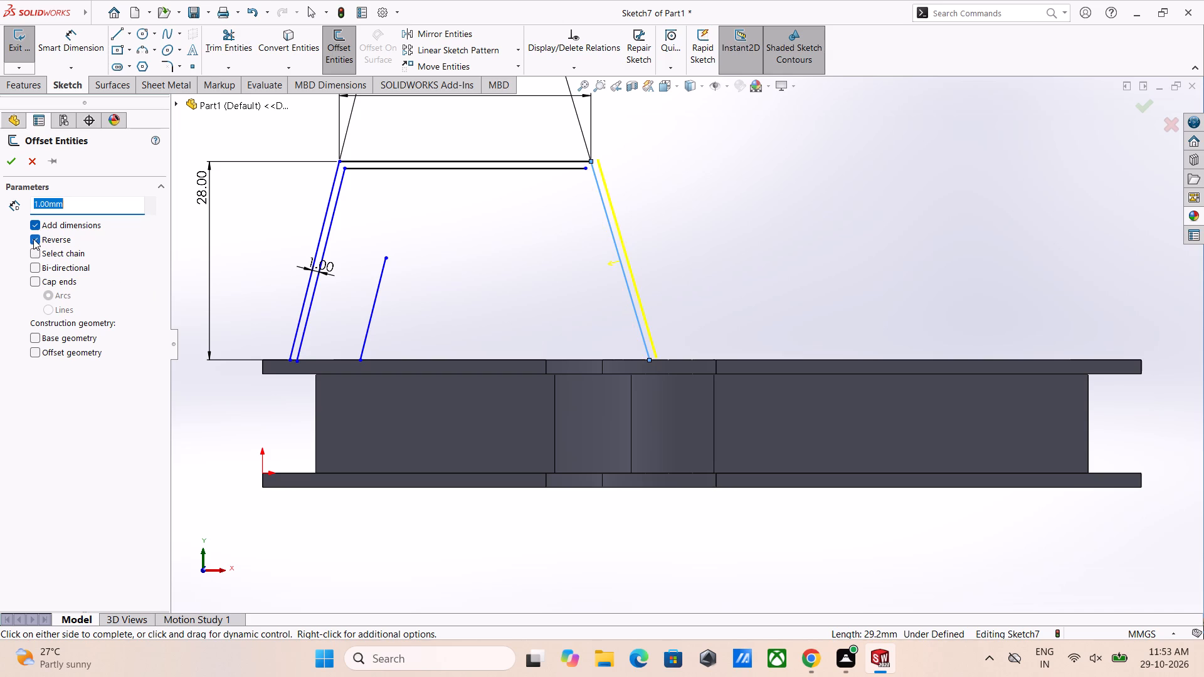
pyautogui.click(33, 239)
pyautogui.scroll(-4, 480, 255)
pyautogui.scroll(2, 549, 255)
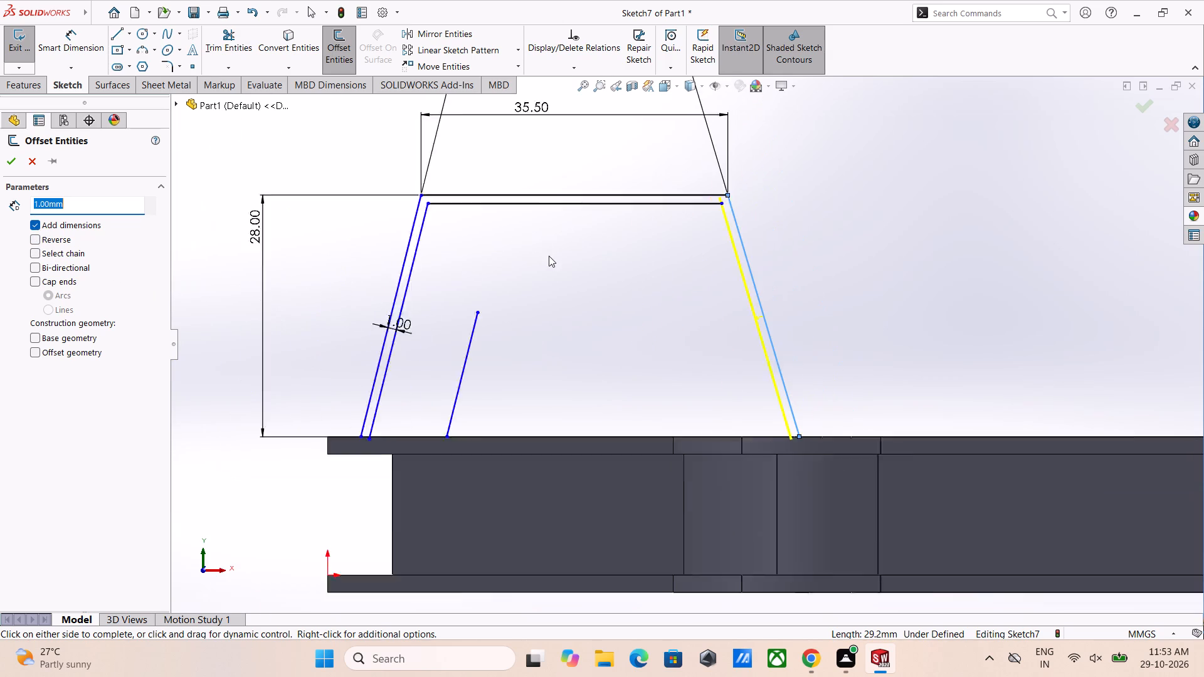
pyautogui.scroll(2, 549, 256)
pyautogui.scroll(-3, 716, 236)
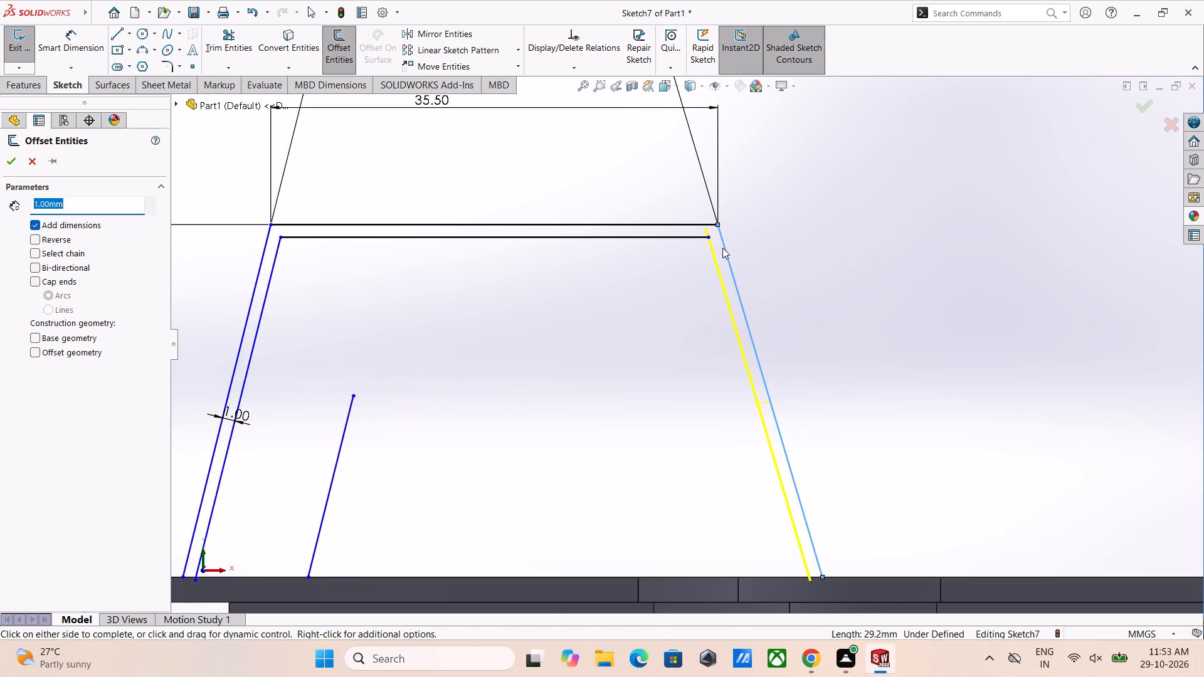
pyautogui.scroll(-11, 722, 248)
pyautogui.scroll(5, 687, 261)
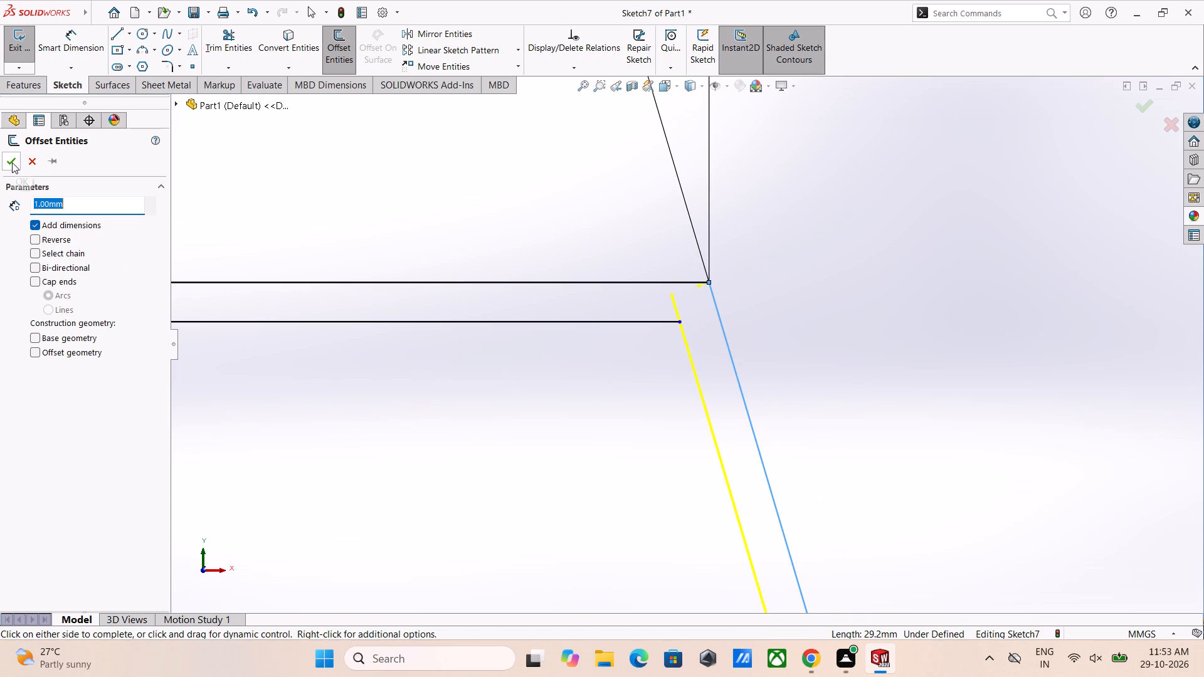
pyautogui.click(12, 162)
# Power trim the upper end of the new offset line where it extends past the inner horizontal line.
pyautogui.scroll(11, 798, 330)
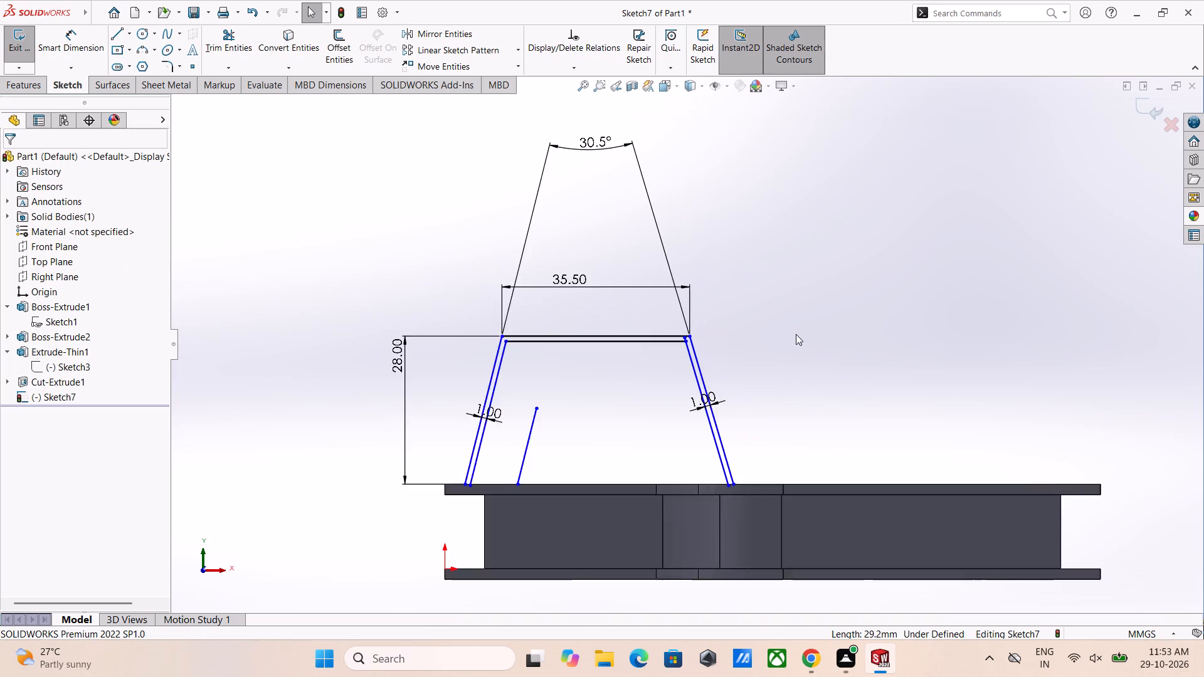
pyautogui.scroll(-5, 774, 365)
pyautogui.scroll(-1, 710, 518)
pyautogui.scroll(4, 700, 533)
pyautogui.scroll(-6, 663, 539)
pyautogui.scroll(-4, 630, 275)
pyautogui.scroll(2, 627, 282)
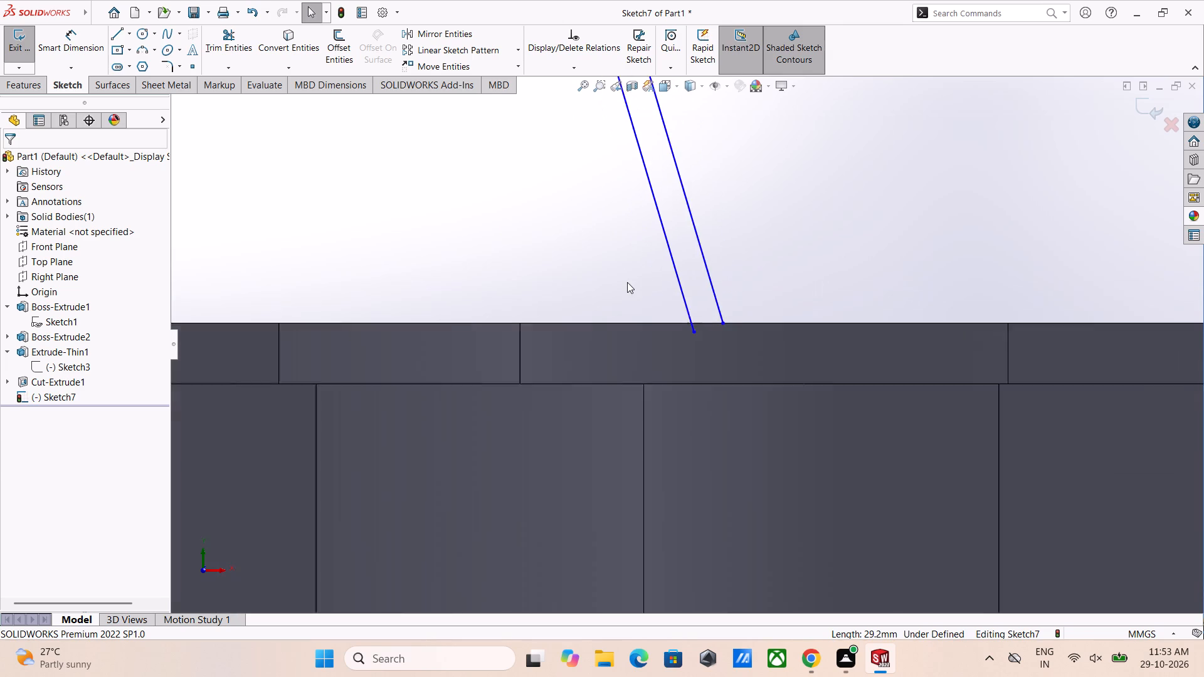
pyautogui.scroll(13, 627, 282)
pyautogui.scroll(-3, 634, 243)
pyautogui.click(234, 42)
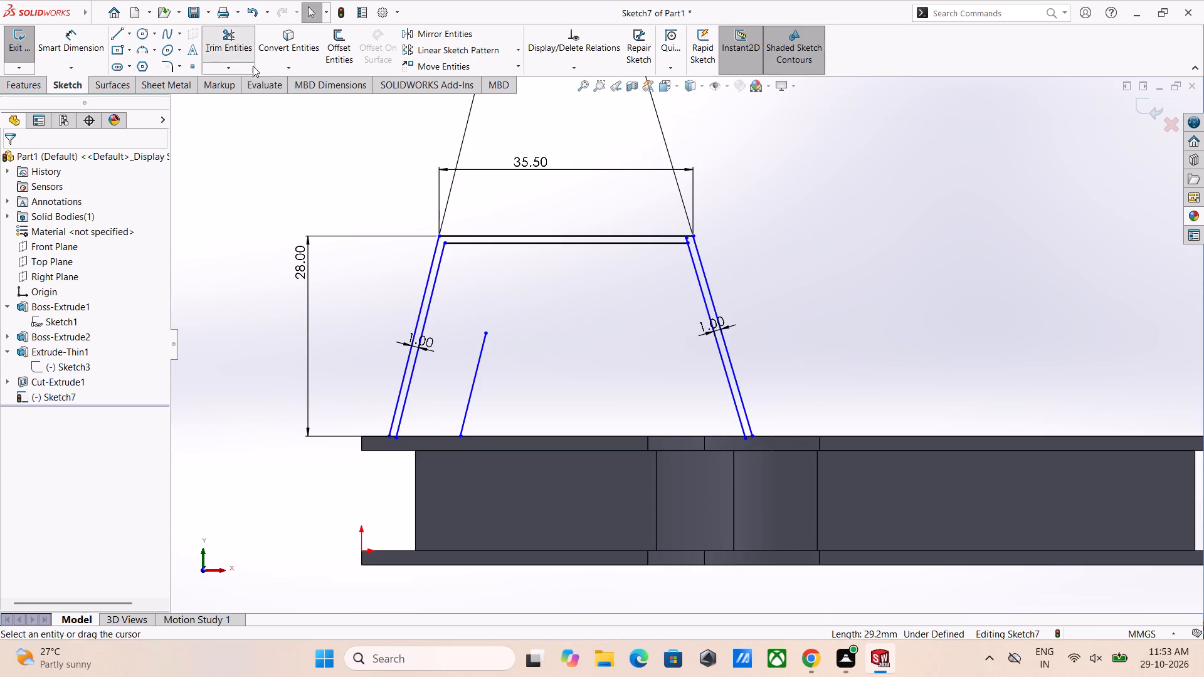
pyautogui.scroll(-7, 707, 306)
pyautogui.scroll(5, 598, 150)
pyautogui.scroll(-10, 632, 228)
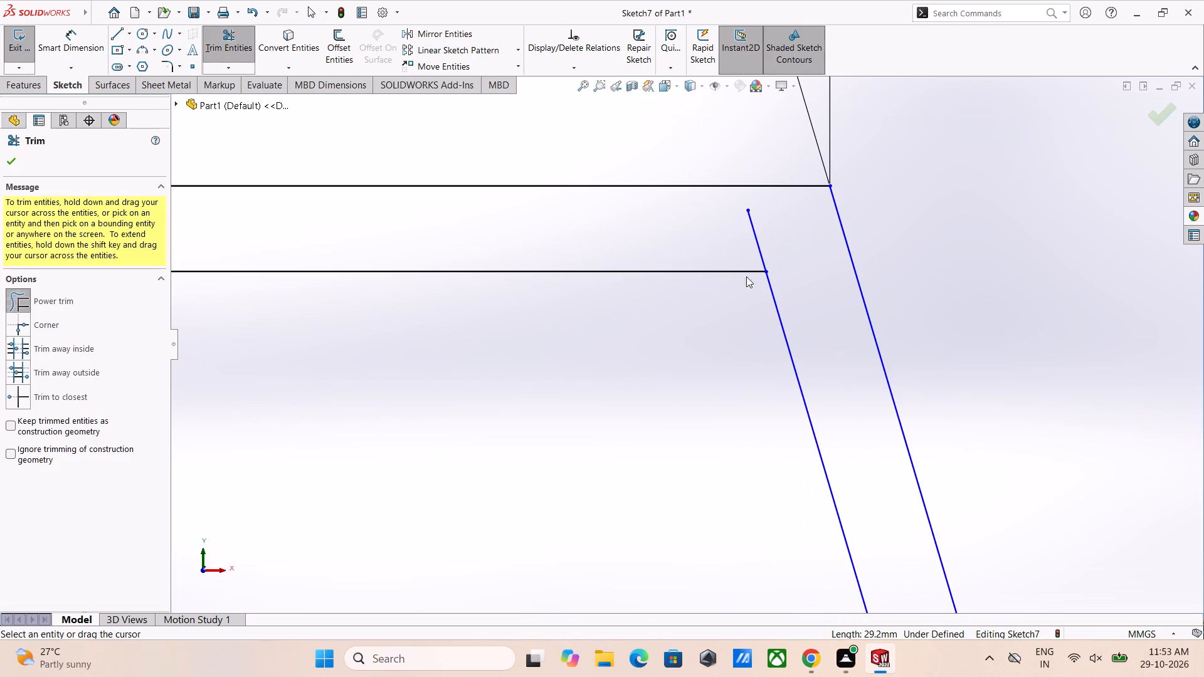
pyautogui.moveTo(720, 236); pyautogui.dragTo(776, 234)
pyautogui.scroll(8, 780, 271)
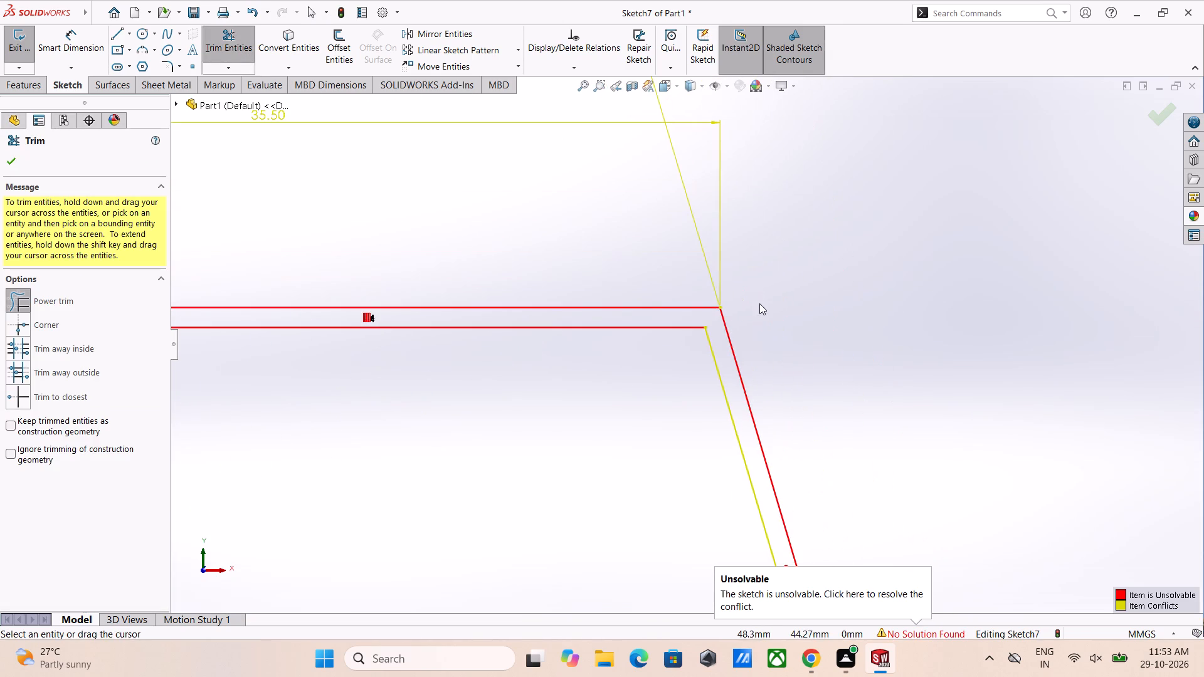
pyautogui.press('Escape')
pyautogui.scroll(8, 850, 466)
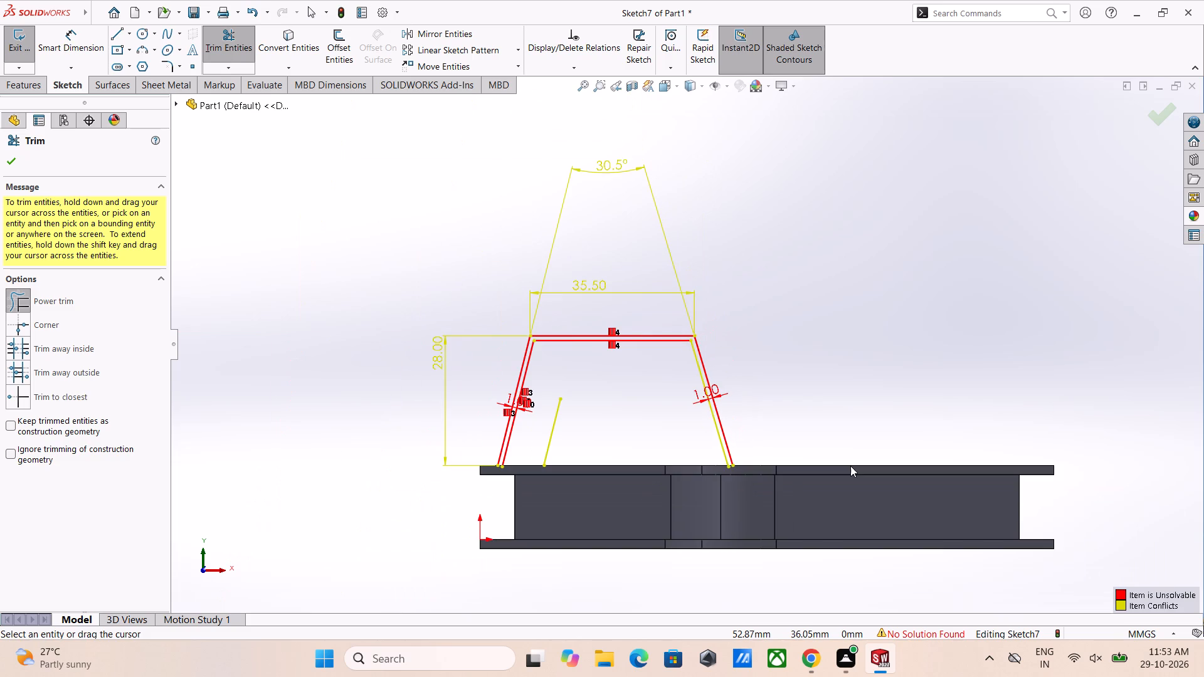
# Undo the latest trim, the 1 mm offset of the farther side, and the removal of the offset outline's farther side.
pyautogui.hotkey('ctrl', 'z')
pyautogui.hotkey('ctrl', 'z')
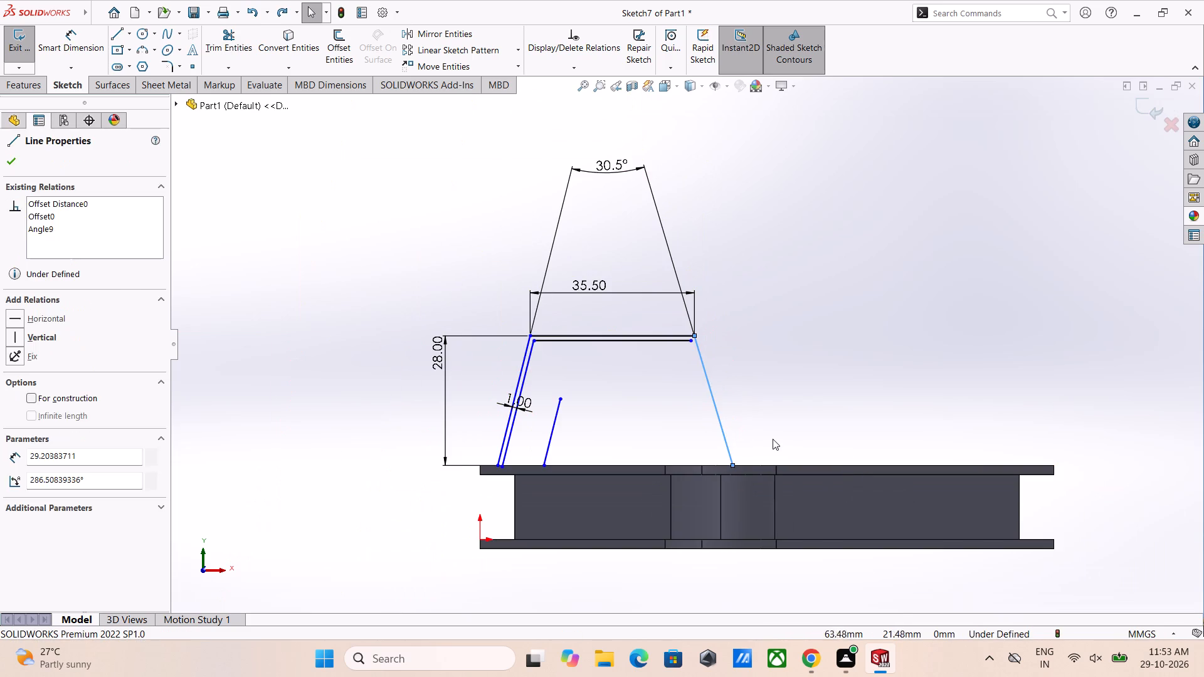
pyautogui.hotkey('ctrl', 'z')
# Sketch a horizontal helper line about 0.8 mm long on the upper frame's top edge, crossing the offset outline's farther side.
pyautogui.scroll(-5, 708, 427)
pyautogui.scroll(-5, 784, 550)
pyautogui.scroll(-3, 701, 394)
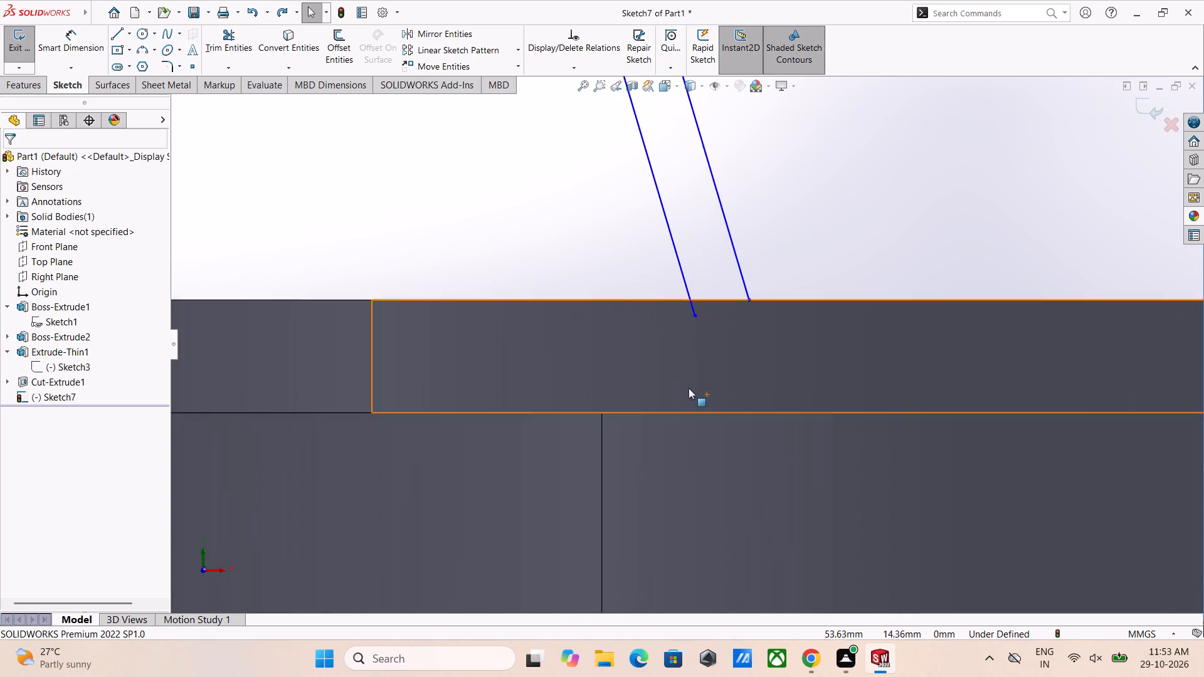
pyautogui.scroll(-1, 689, 388)
pyautogui.press('Escape')
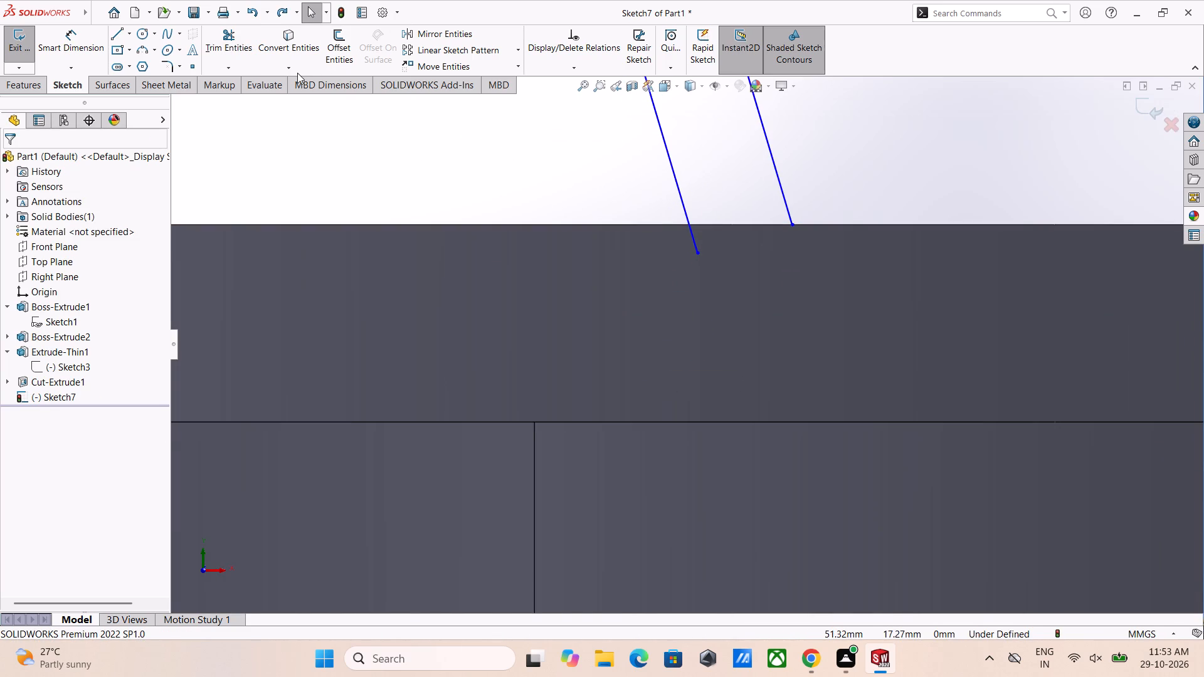
pyautogui.click(117, 33)
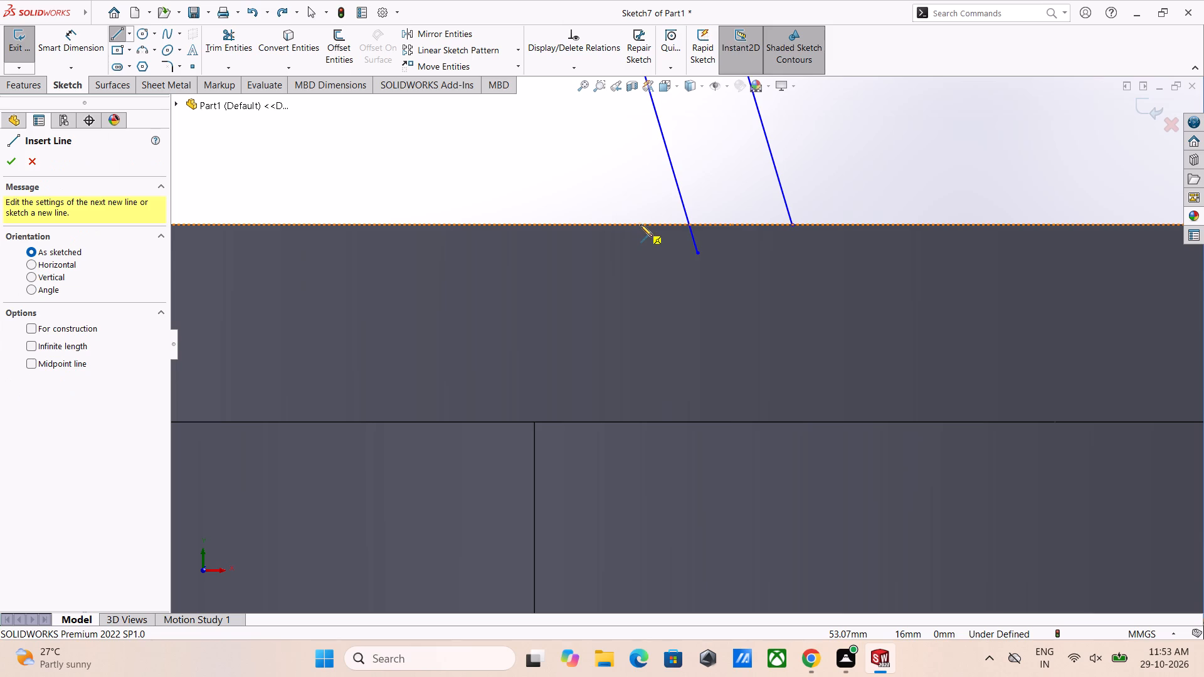
pyautogui.click(640, 224)
pyautogui.click(721, 226)
pyautogui.rightClick(707, 206)
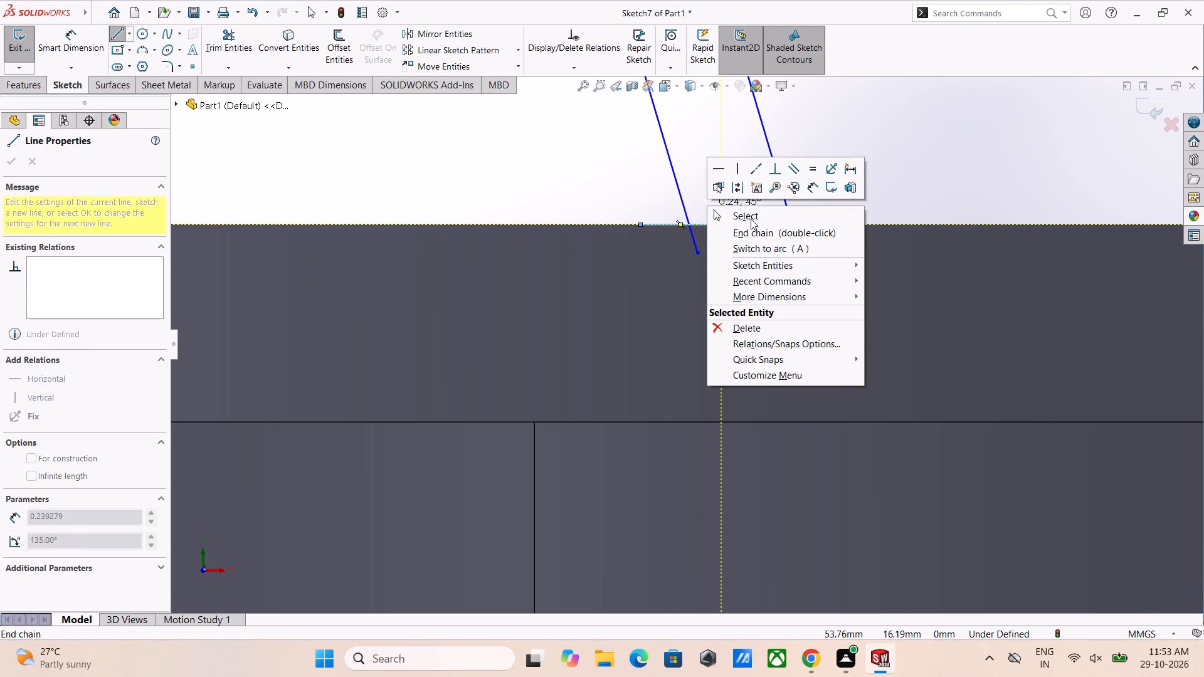
pyautogui.click(751, 216)
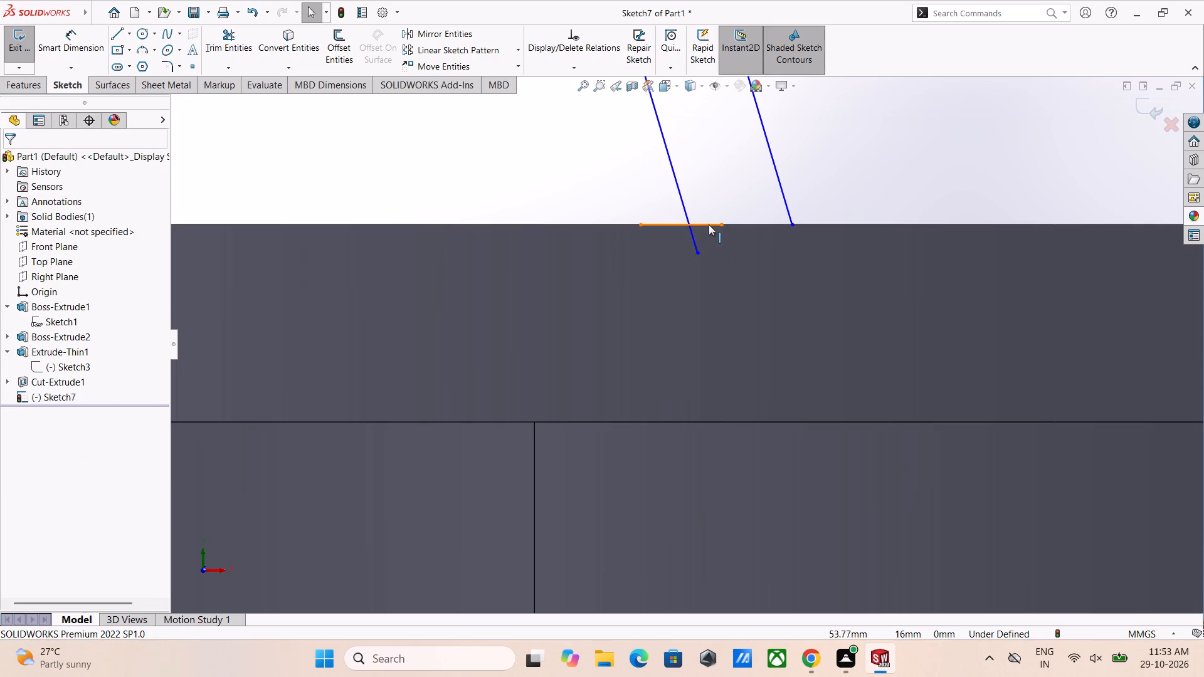
# Power trim the lower end of the offset outline's farther side where it extends below the short helper line.
pyautogui.click(709, 224)
pyautogui.click(744, 169)
pyautogui.click(682, 195)
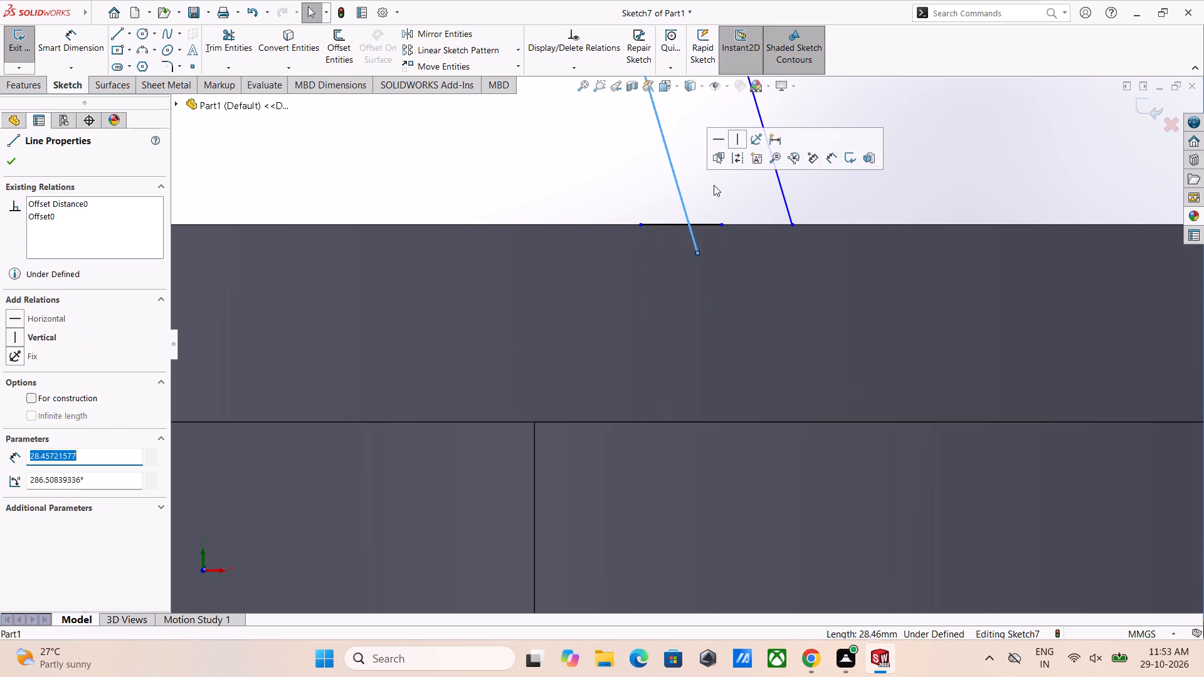
pyautogui.click(710, 204)
pyautogui.click(233, 48)
pyautogui.moveTo(722, 243); pyautogui.dragTo(684, 243)
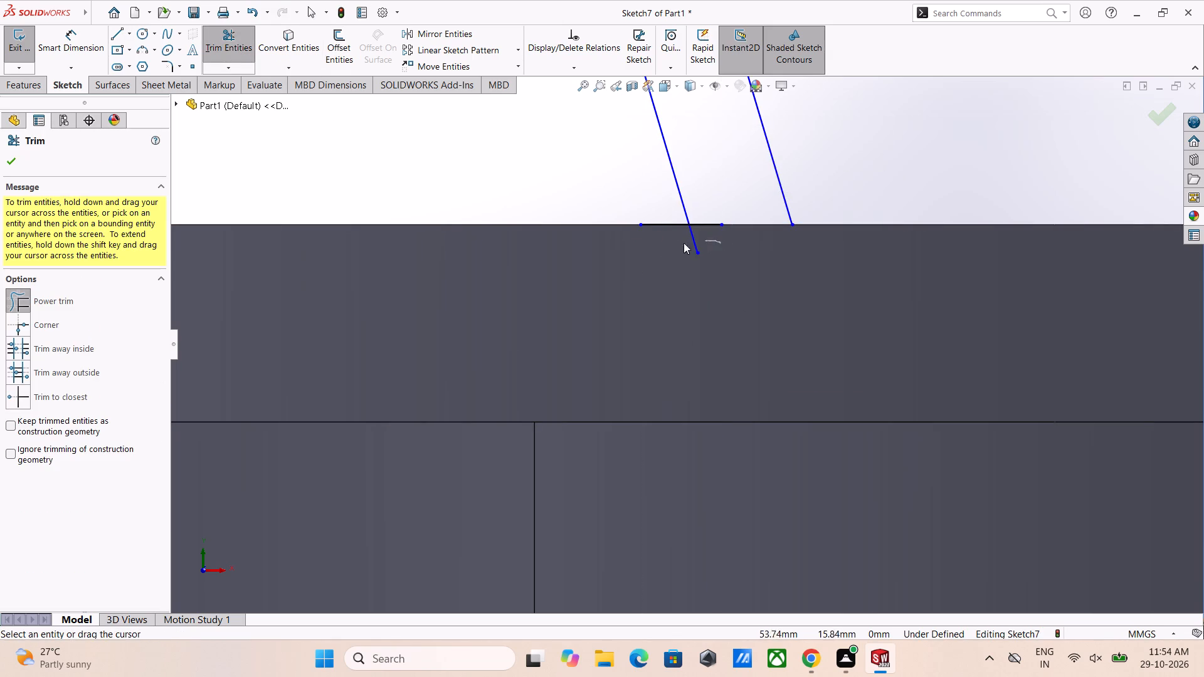
pyautogui.moveTo(684, 243); pyautogui.dragTo(663, 247)
pyautogui.press('Escape')
# Delete the short horizontal helper line on the upper frame's top edge.
pyautogui.click(674, 224)
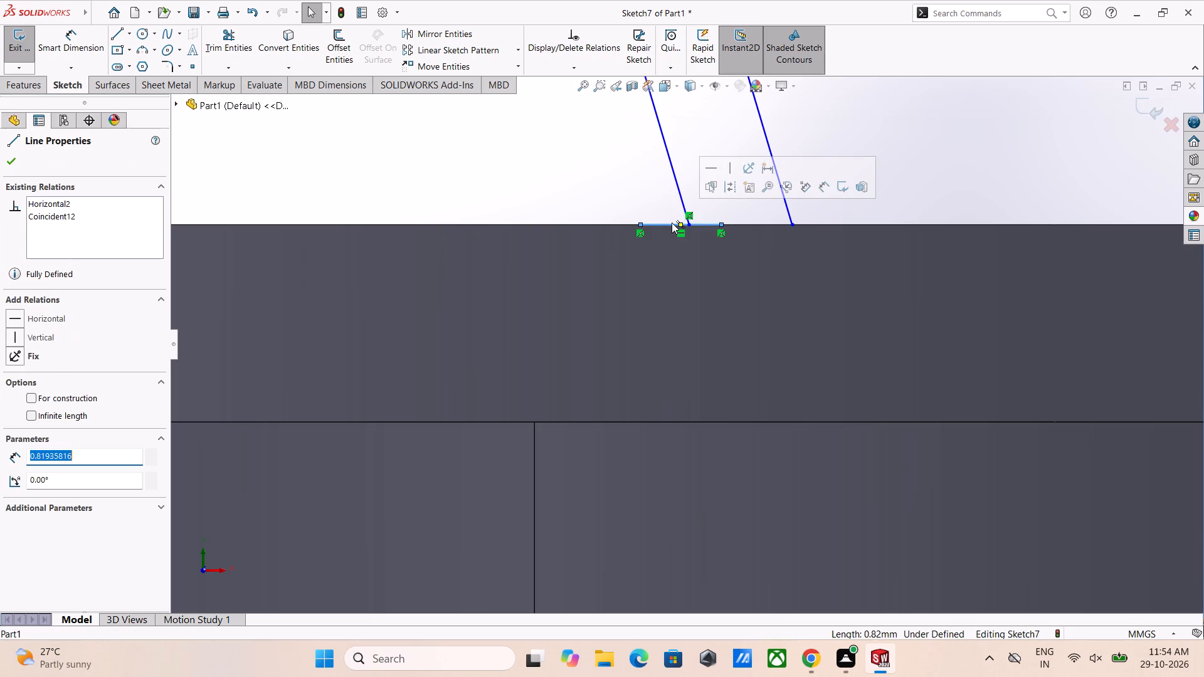
pyautogui.press('Delete')
# Sketch a slanted line about 17.7 mm long inside the trapezoid, rising from the upper frame's top edge near the side farther from the origin.
pyautogui.scroll(15, 672, 223)
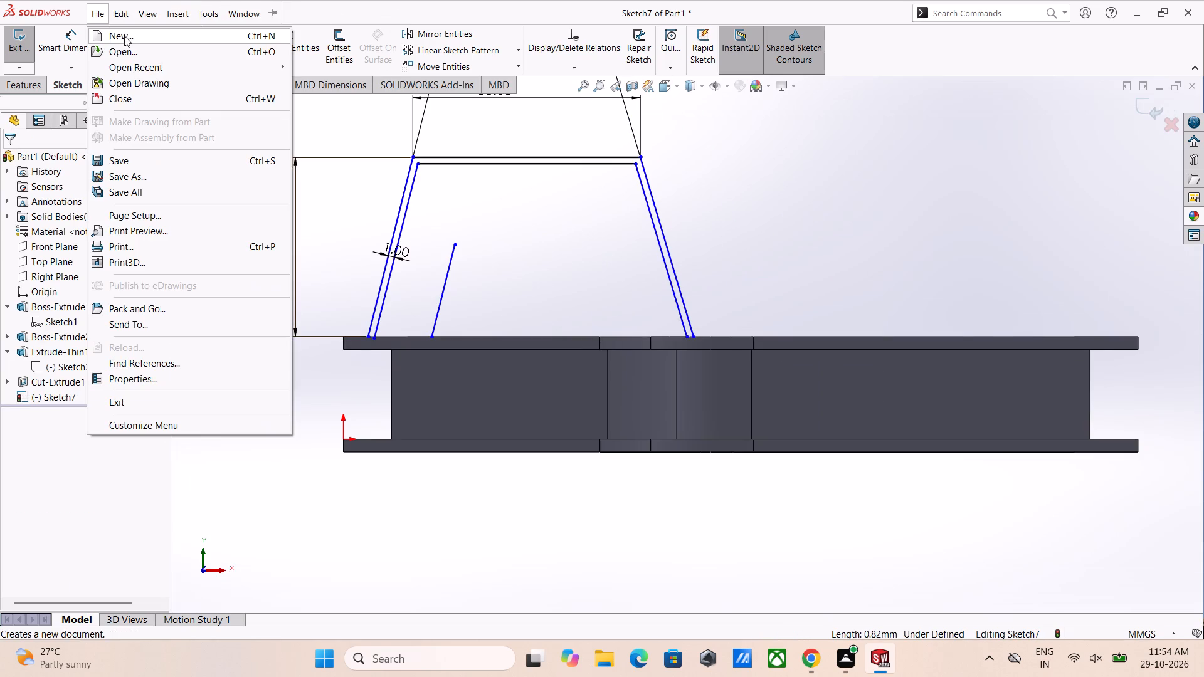
pyautogui.click(332, 131)
pyautogui.moveTo(826, 135); pyautogui.dragTo(695, 131, button='right')
pyautogui.scroll(-4, 583, 280)
pyautogui.scroll(-1, 660, 375)
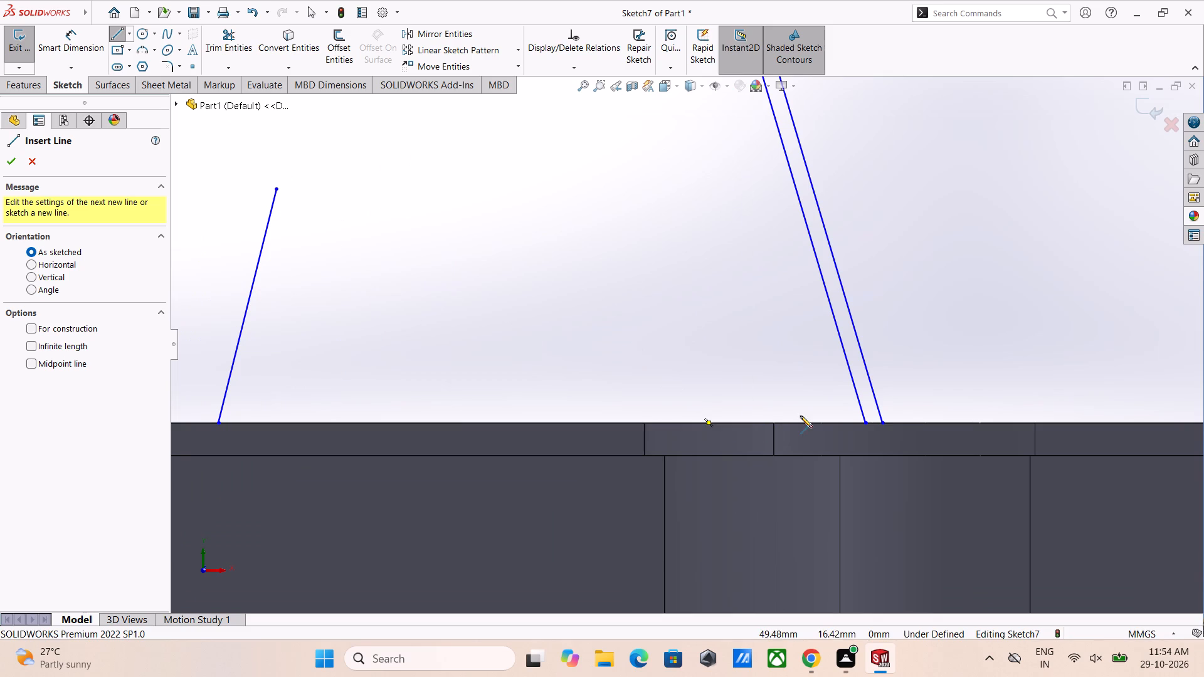
pyautogui.click(727, 423)
pyautogui.click(650, 145)
pyautogui.rightClick(659, 160)
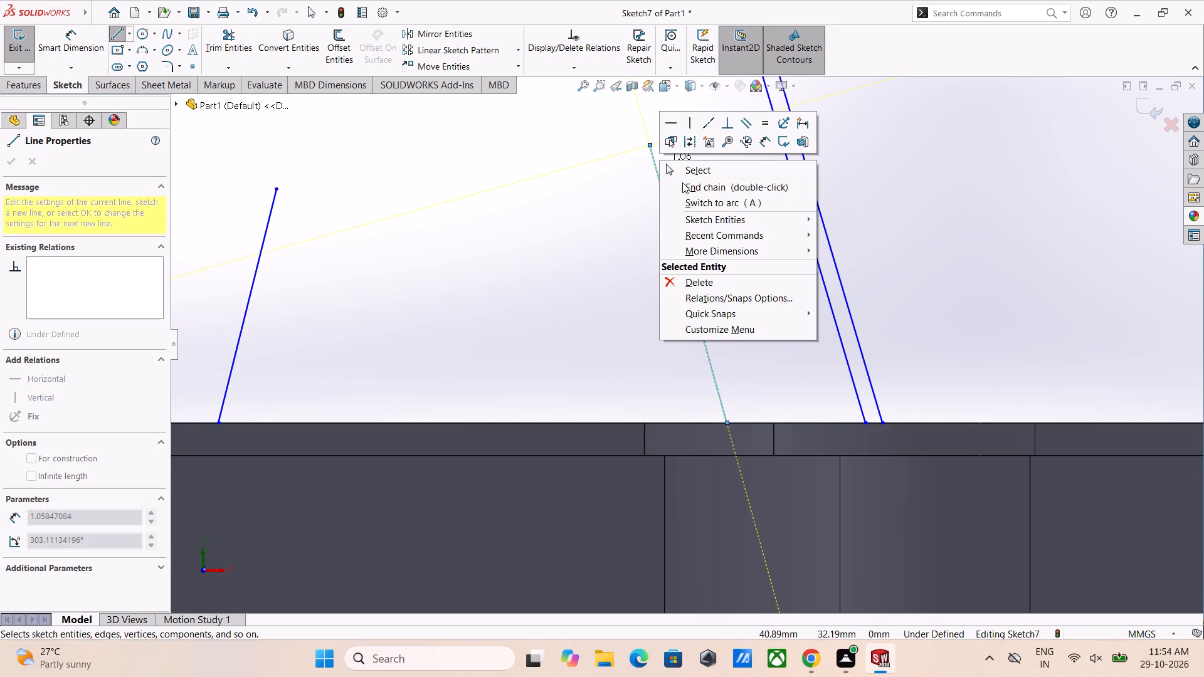
pyautogui.click(682, 171)
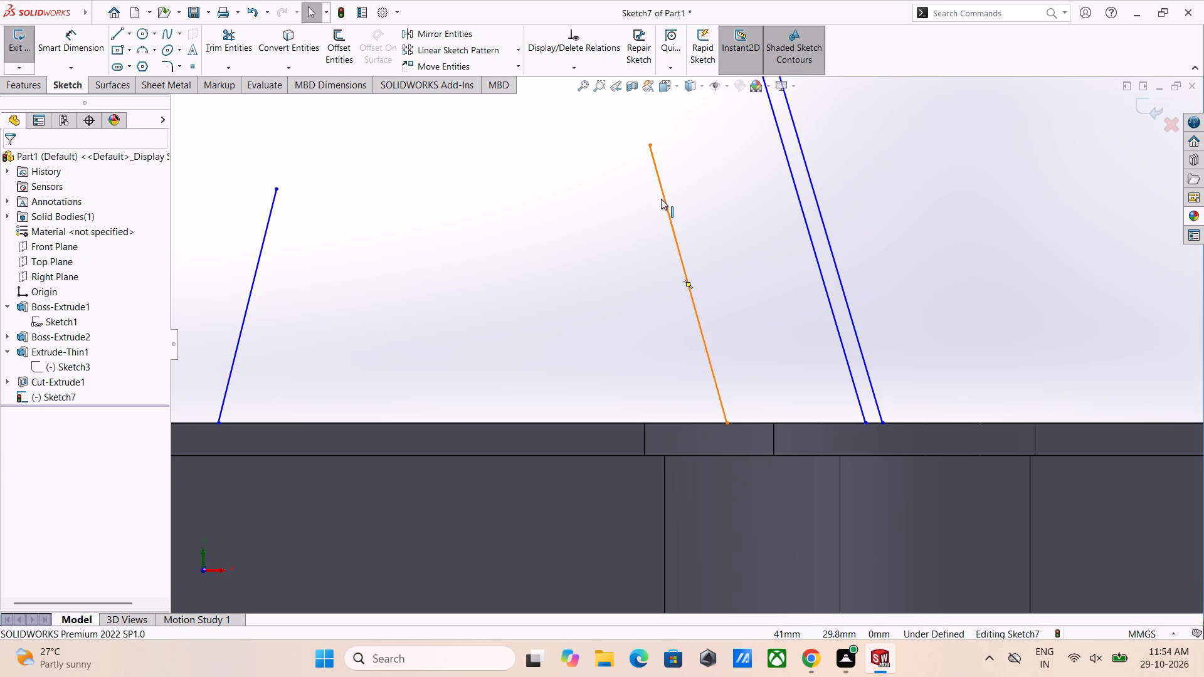
# Make the new slanted line parallel to the outer trapezoid's side farther from the origin.
pyautogui.keyDown('ctrl'); pyautogui.click(663, 197); pyautogui.keyUp('ctrl')
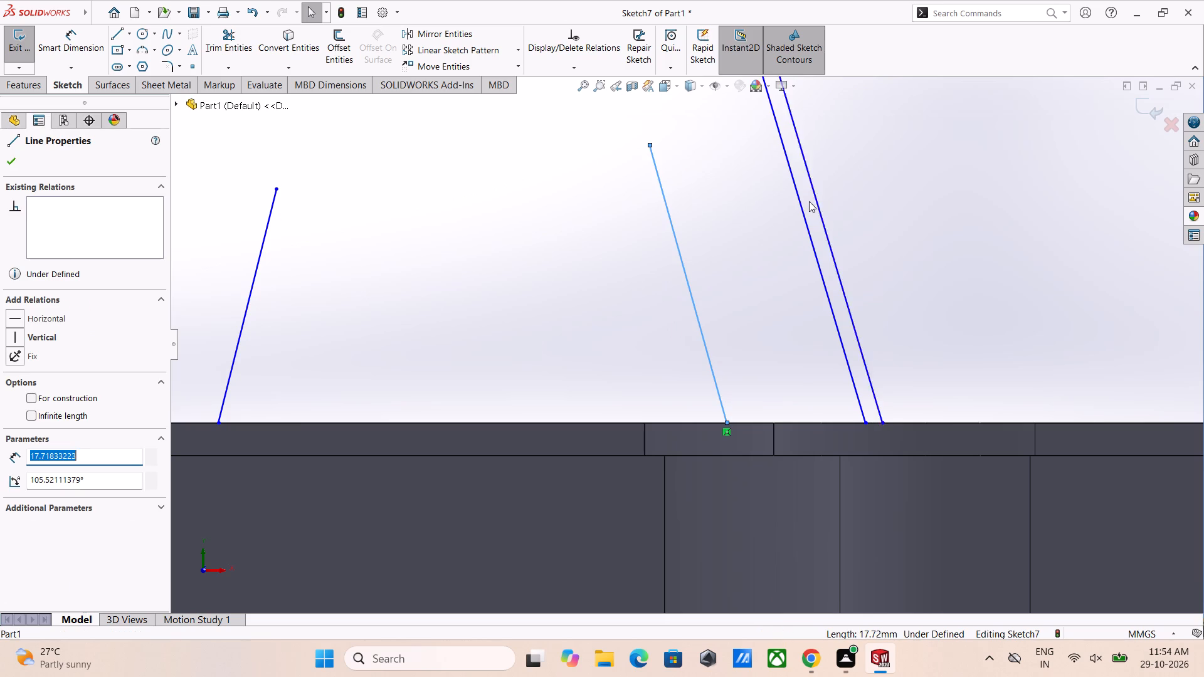
pyautogui.keyDown('ctrl'); pyautogui.click(814, 197); pyautogui.keyUp('ctrl')
pyautogui.click(926, 140)
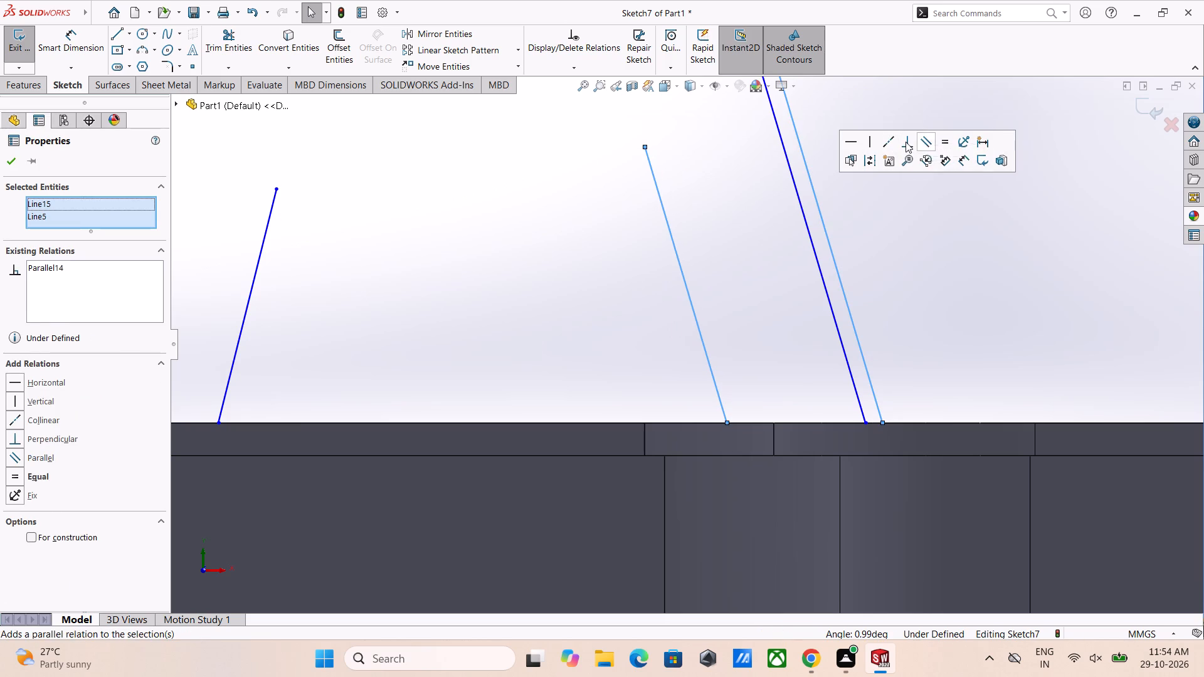
pyautogui.click(738, 255)
pyautogui.press('Escape')
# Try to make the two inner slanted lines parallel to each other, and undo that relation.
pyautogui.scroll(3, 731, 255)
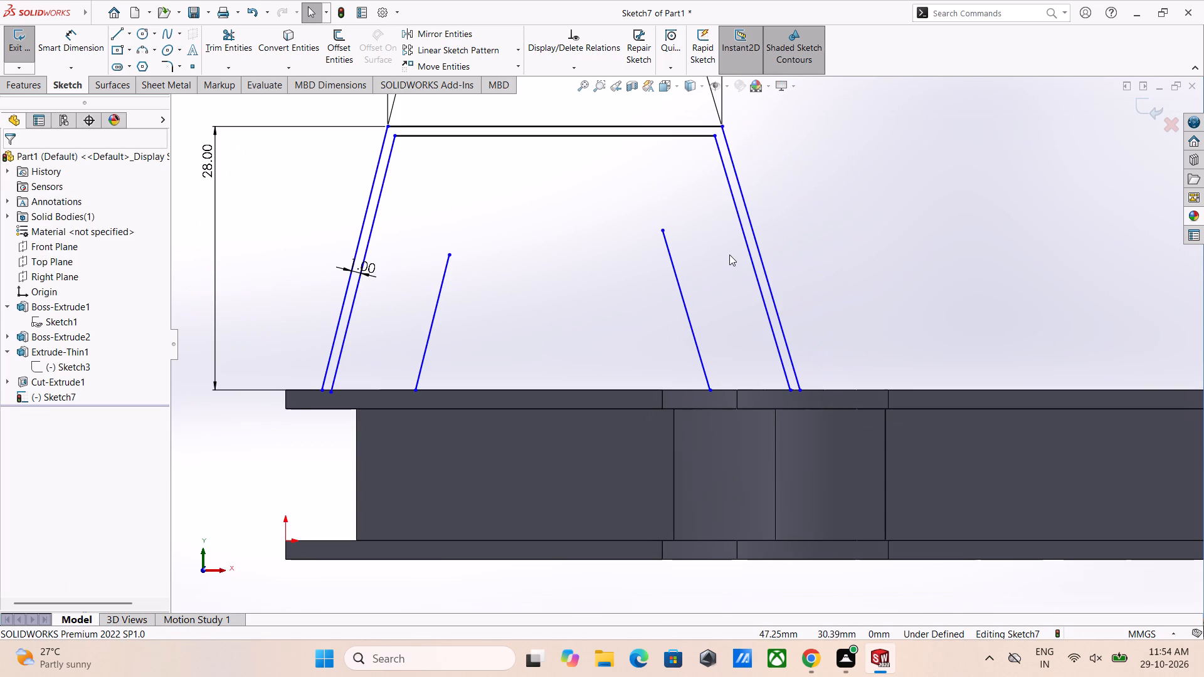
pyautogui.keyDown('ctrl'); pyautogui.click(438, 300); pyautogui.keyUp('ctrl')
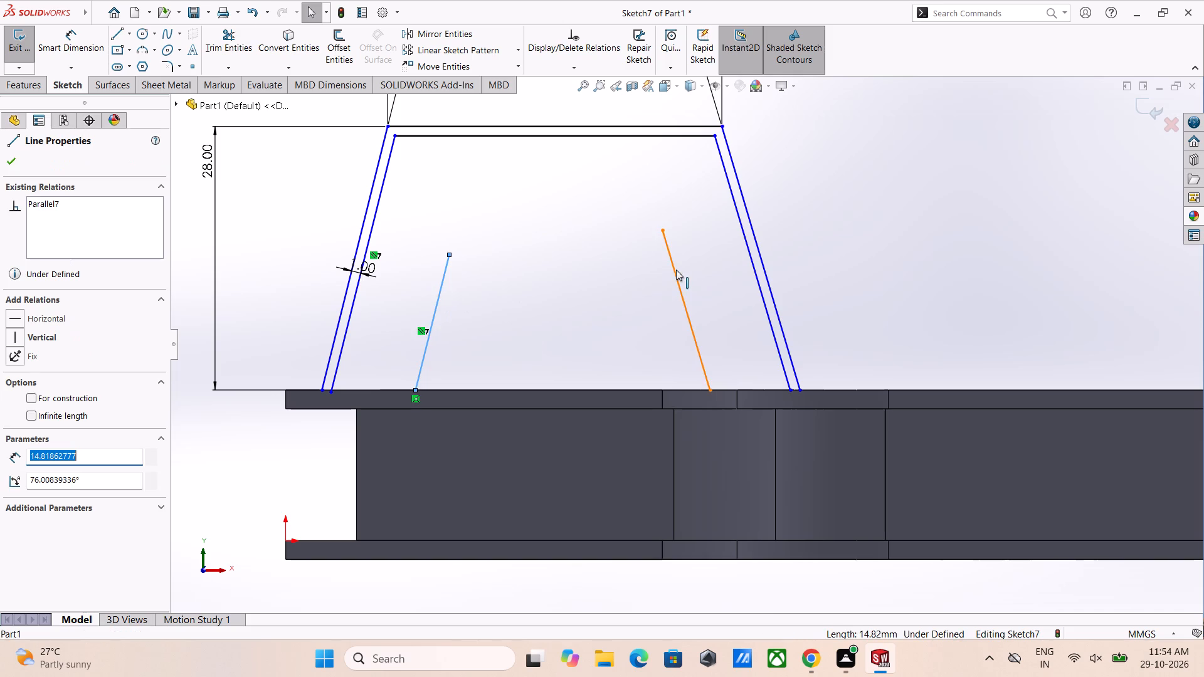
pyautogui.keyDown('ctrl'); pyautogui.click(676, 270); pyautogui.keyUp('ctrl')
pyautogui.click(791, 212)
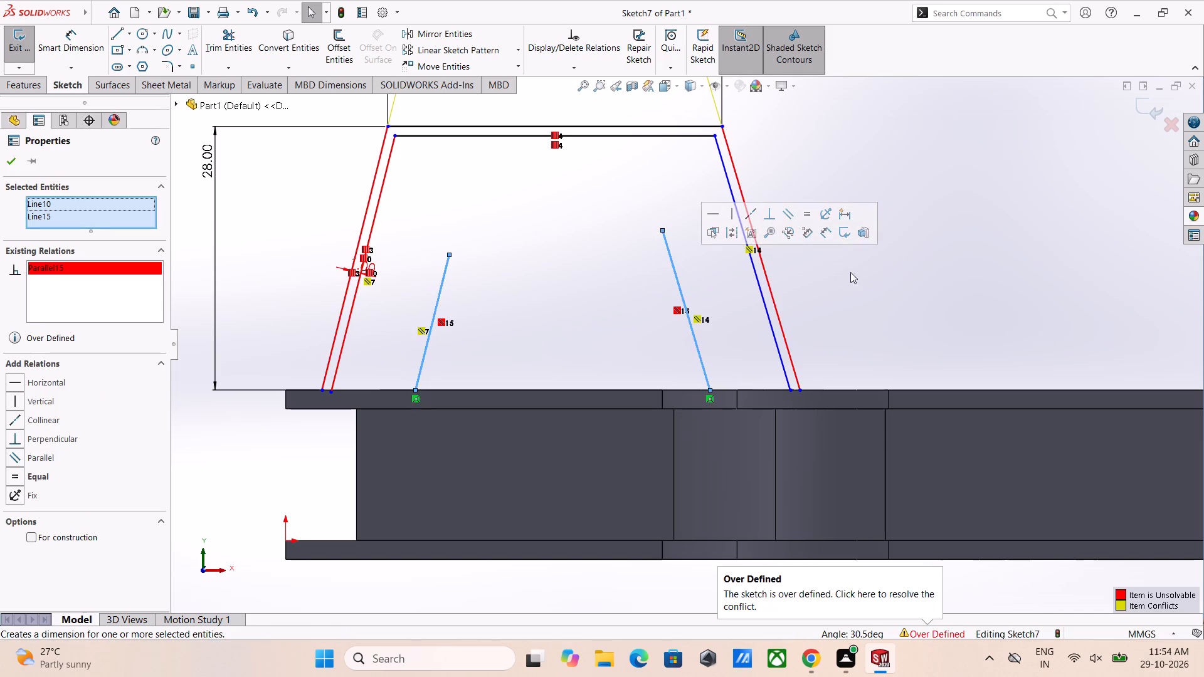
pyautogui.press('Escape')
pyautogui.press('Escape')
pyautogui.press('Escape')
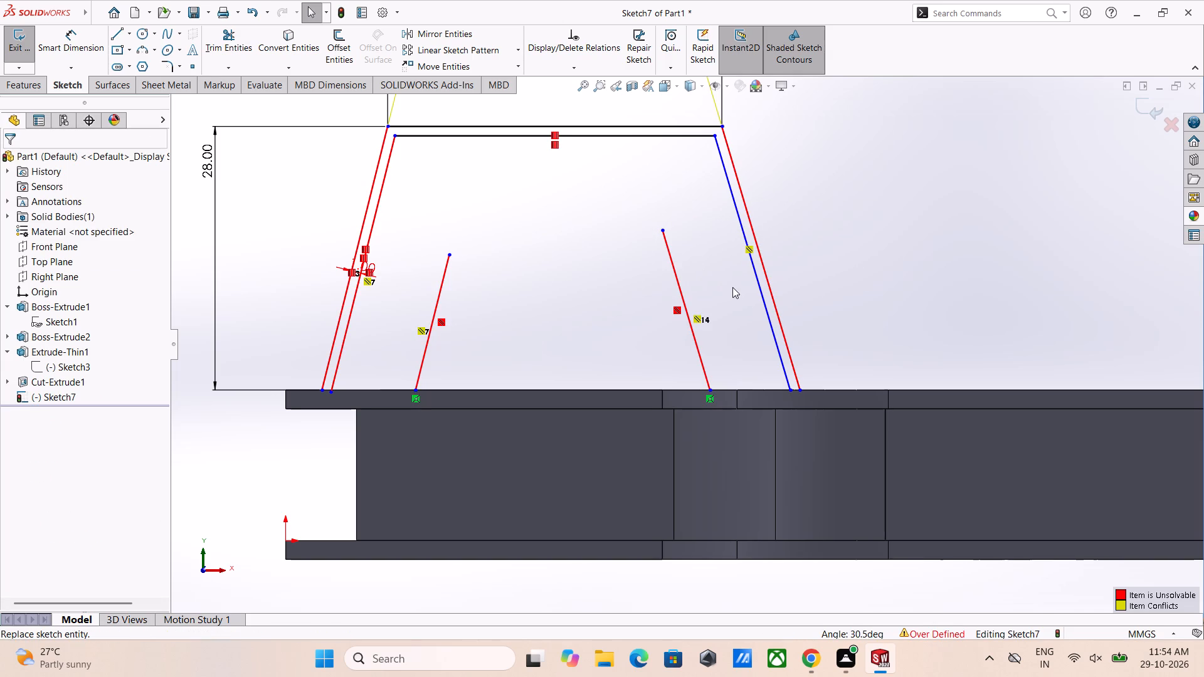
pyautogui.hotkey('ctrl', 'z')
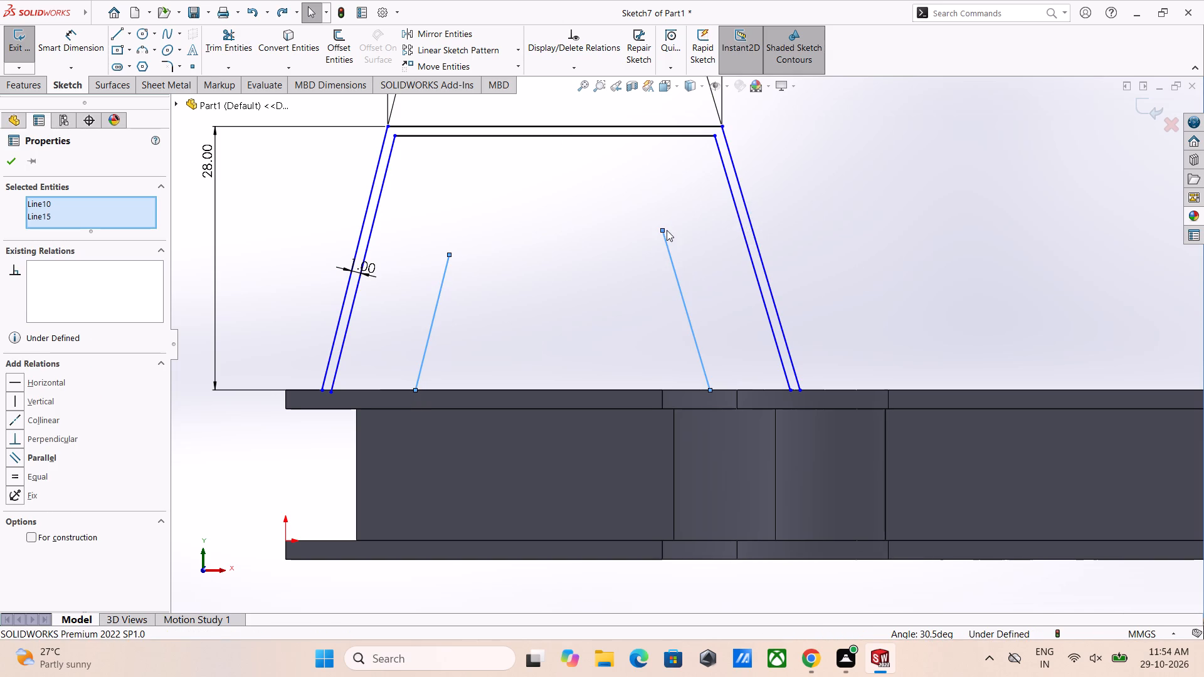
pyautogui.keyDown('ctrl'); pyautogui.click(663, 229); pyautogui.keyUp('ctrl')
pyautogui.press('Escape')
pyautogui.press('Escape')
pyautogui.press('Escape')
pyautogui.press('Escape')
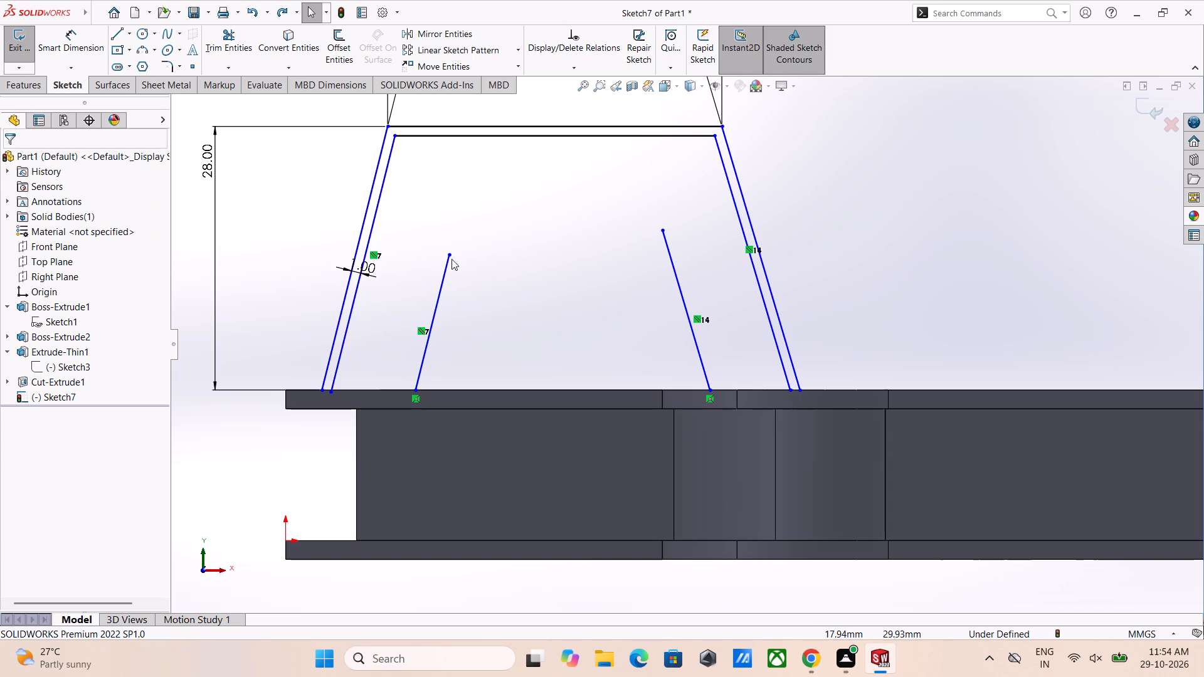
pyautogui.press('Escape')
# Align the upper endpoints of the two inner slanted lines with a Horizontal relation.
pyautogui.keyDown('ctrl'); pyautogui.click(448, 255); pyautogui.keyUp('ctrl')
pyautogui.keyDown('ctrl'); pyautogui.click(662, 231); pyautogui.keyUp('ctrl')
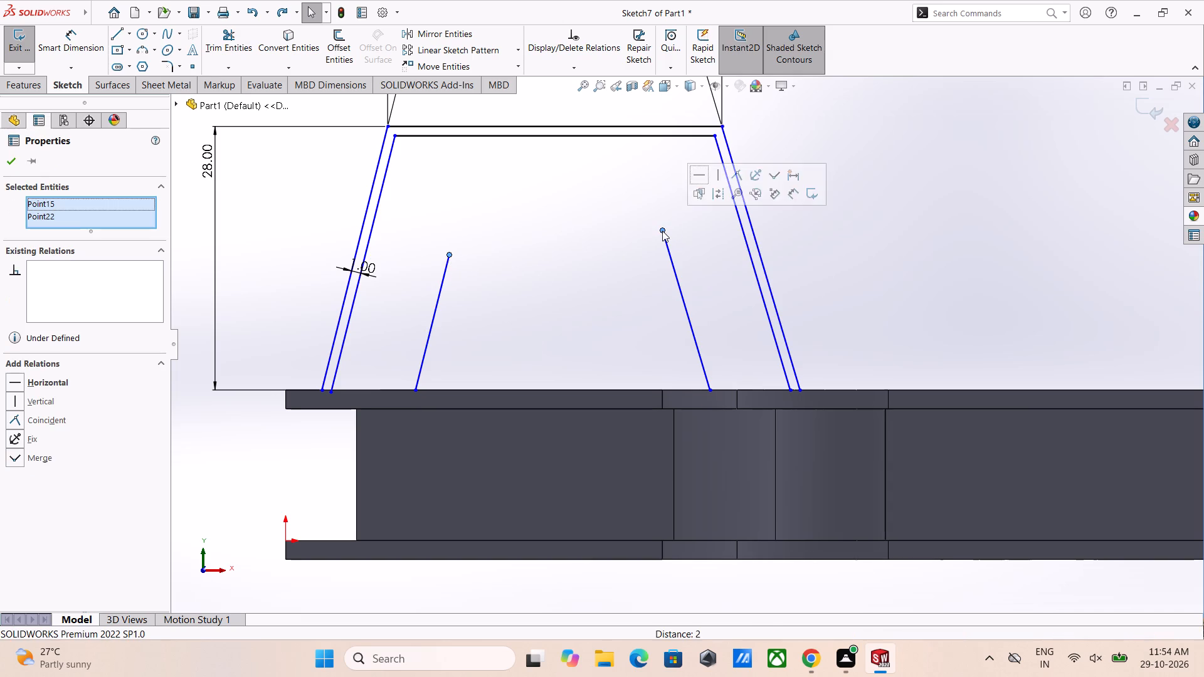
pyautogui.rightClick(701, 226)
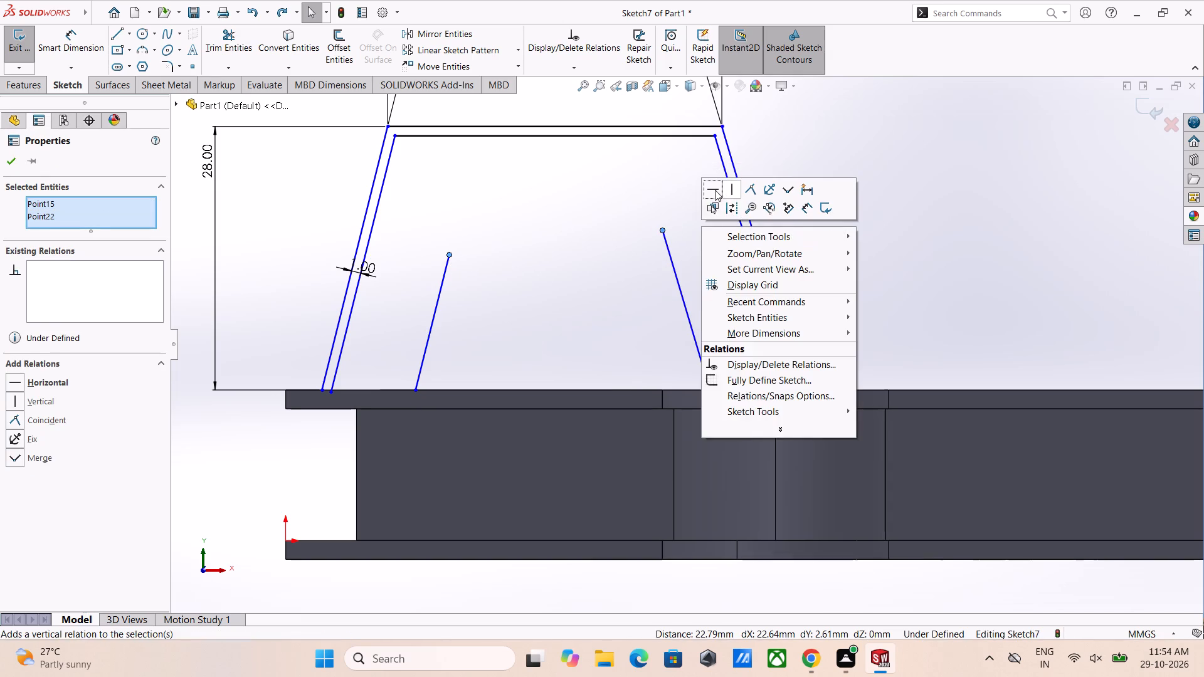
pyautogui.click(714, 189)
pyautogui.press('Escape')
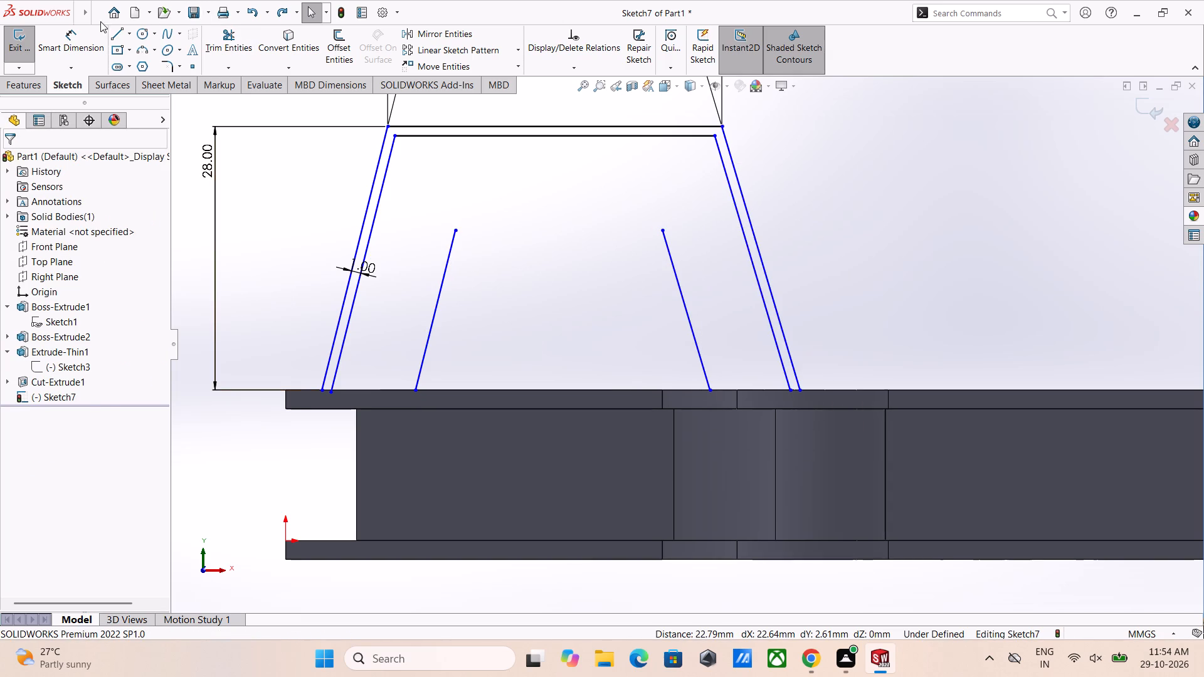
# Sketch a horizontal line about 22 mm long joining the upper endpoints of the two inner slanted lines.
pyautogui.click(125, 34)
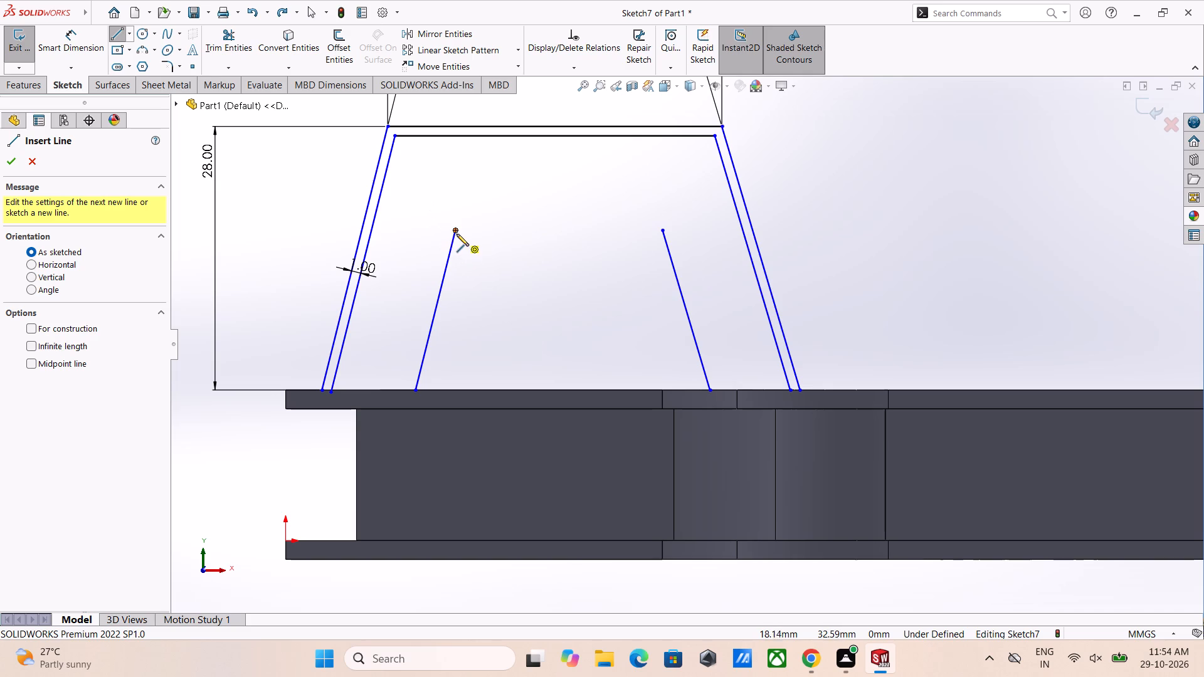
pyautogui.click(455, 233)
pyautogui.click(660, 231)
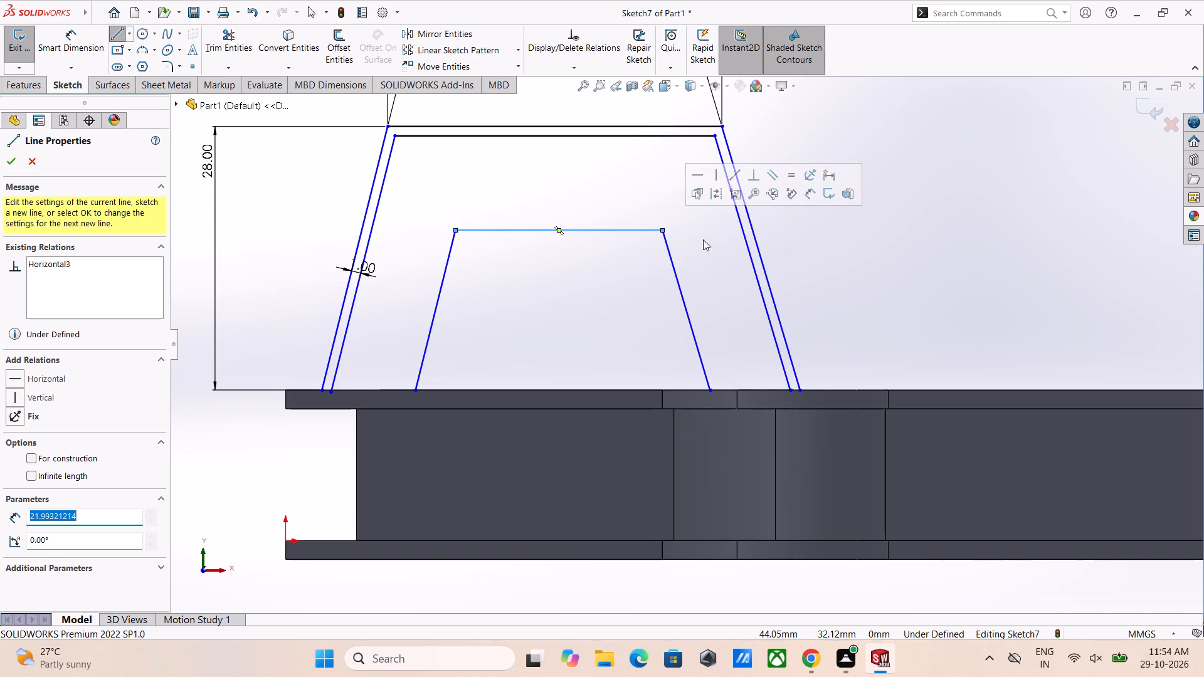
pyautogui.press('Escape')
pyautogui.press('Escape')
pyautogui.click(618, 232)
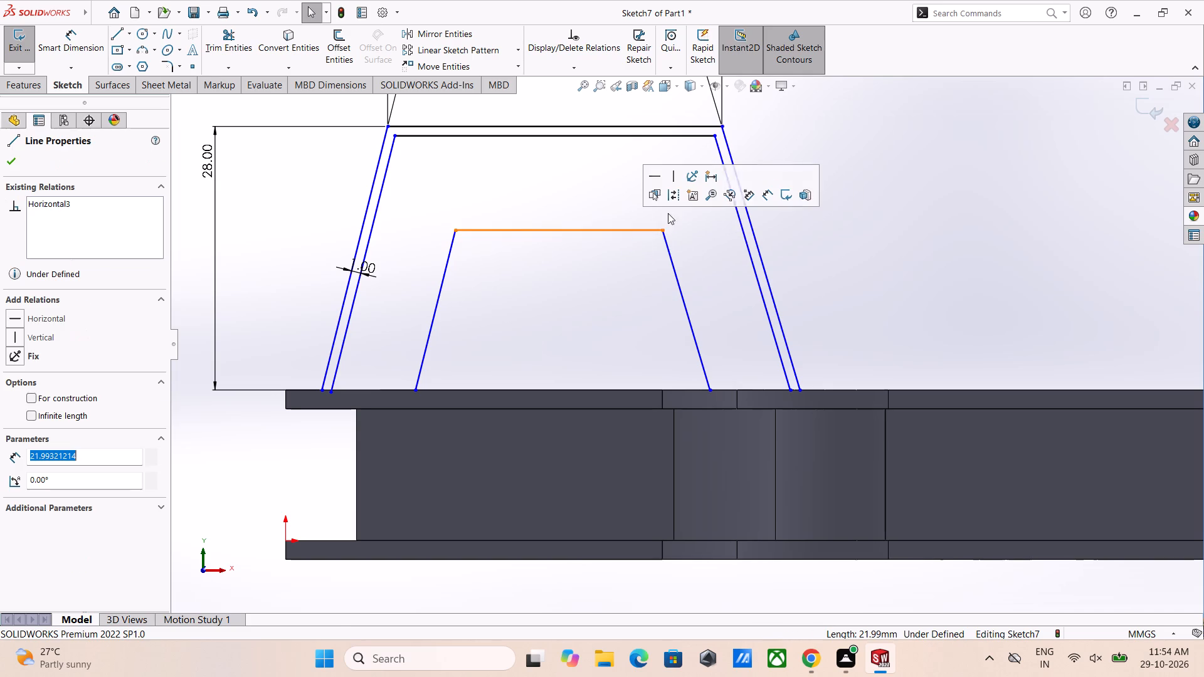
pyautogui.click(653, 174)
pyautogui.click(848, 228)
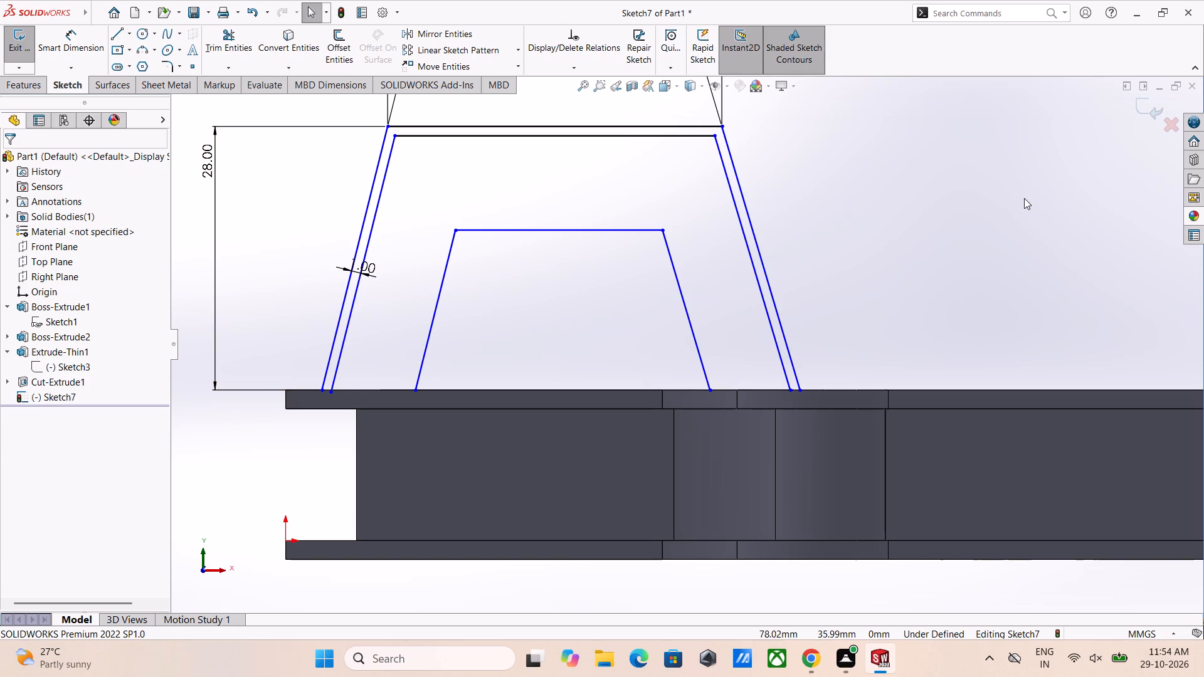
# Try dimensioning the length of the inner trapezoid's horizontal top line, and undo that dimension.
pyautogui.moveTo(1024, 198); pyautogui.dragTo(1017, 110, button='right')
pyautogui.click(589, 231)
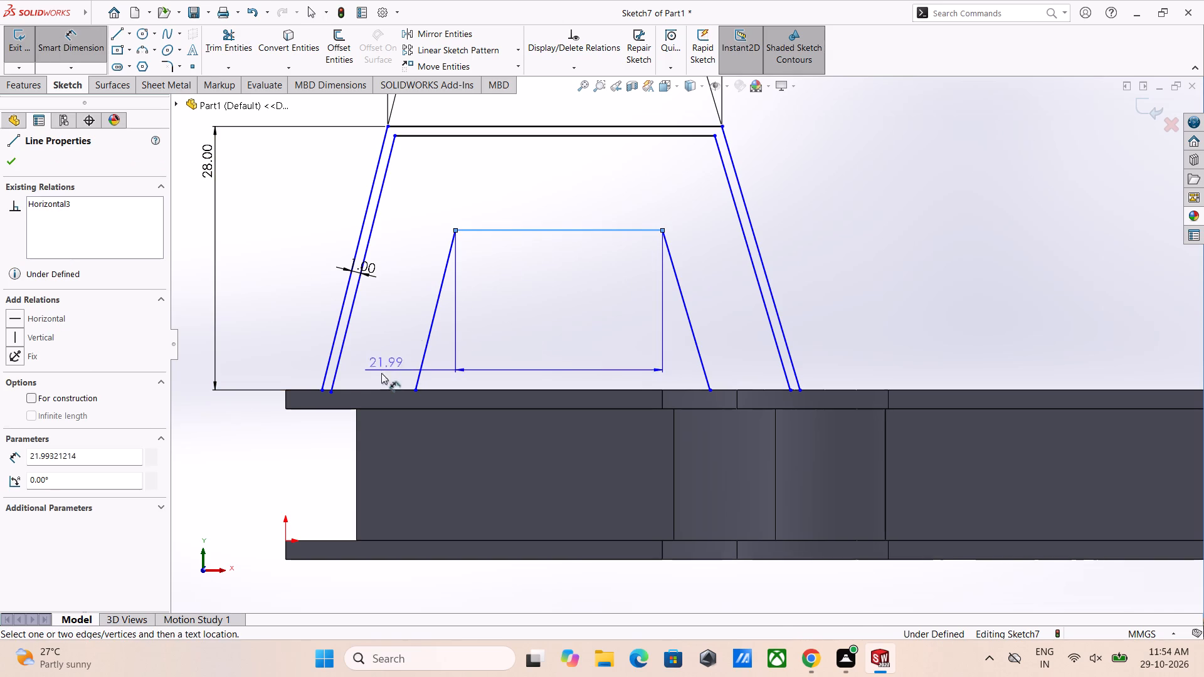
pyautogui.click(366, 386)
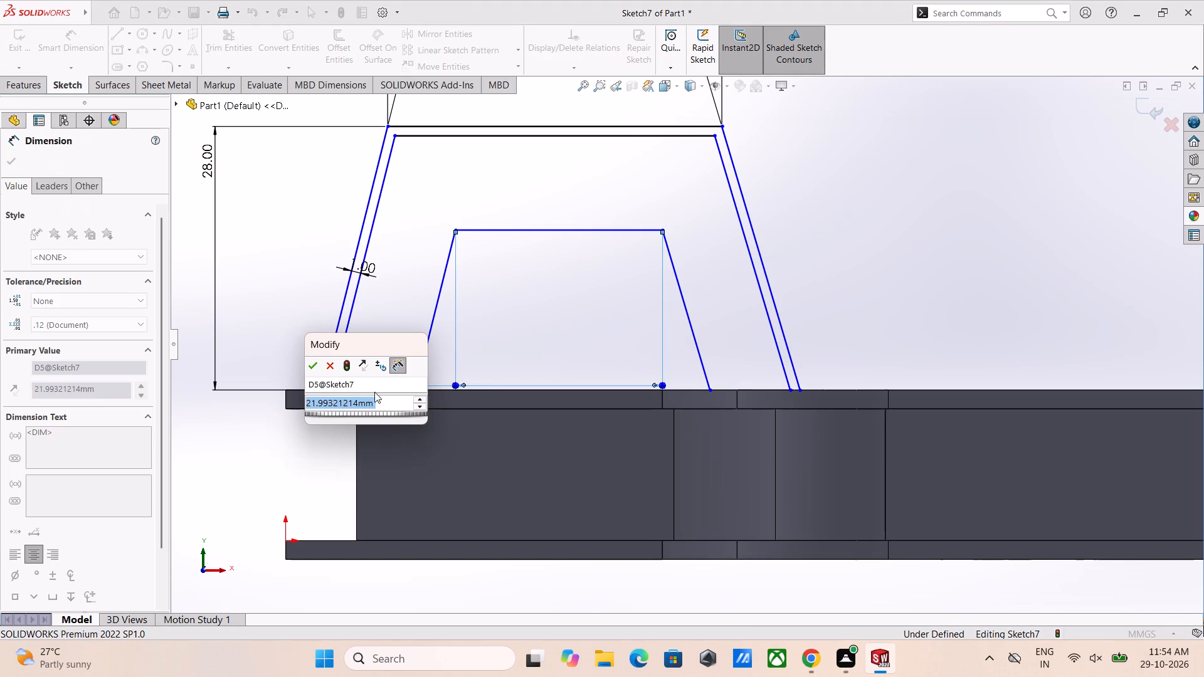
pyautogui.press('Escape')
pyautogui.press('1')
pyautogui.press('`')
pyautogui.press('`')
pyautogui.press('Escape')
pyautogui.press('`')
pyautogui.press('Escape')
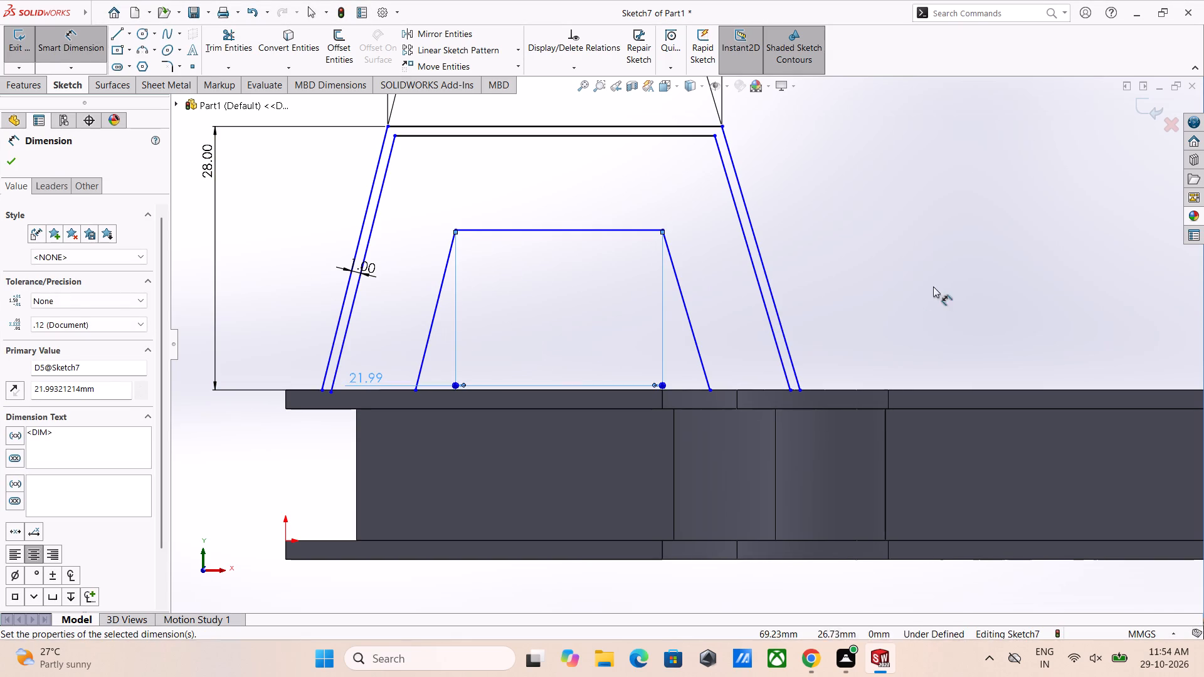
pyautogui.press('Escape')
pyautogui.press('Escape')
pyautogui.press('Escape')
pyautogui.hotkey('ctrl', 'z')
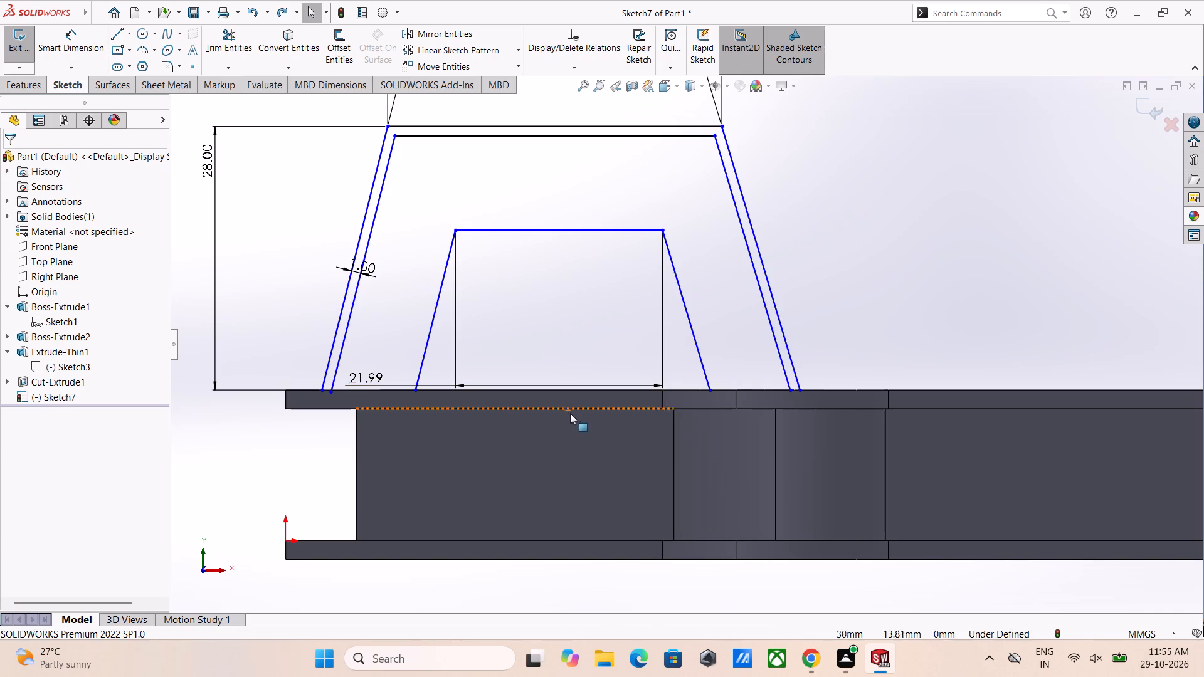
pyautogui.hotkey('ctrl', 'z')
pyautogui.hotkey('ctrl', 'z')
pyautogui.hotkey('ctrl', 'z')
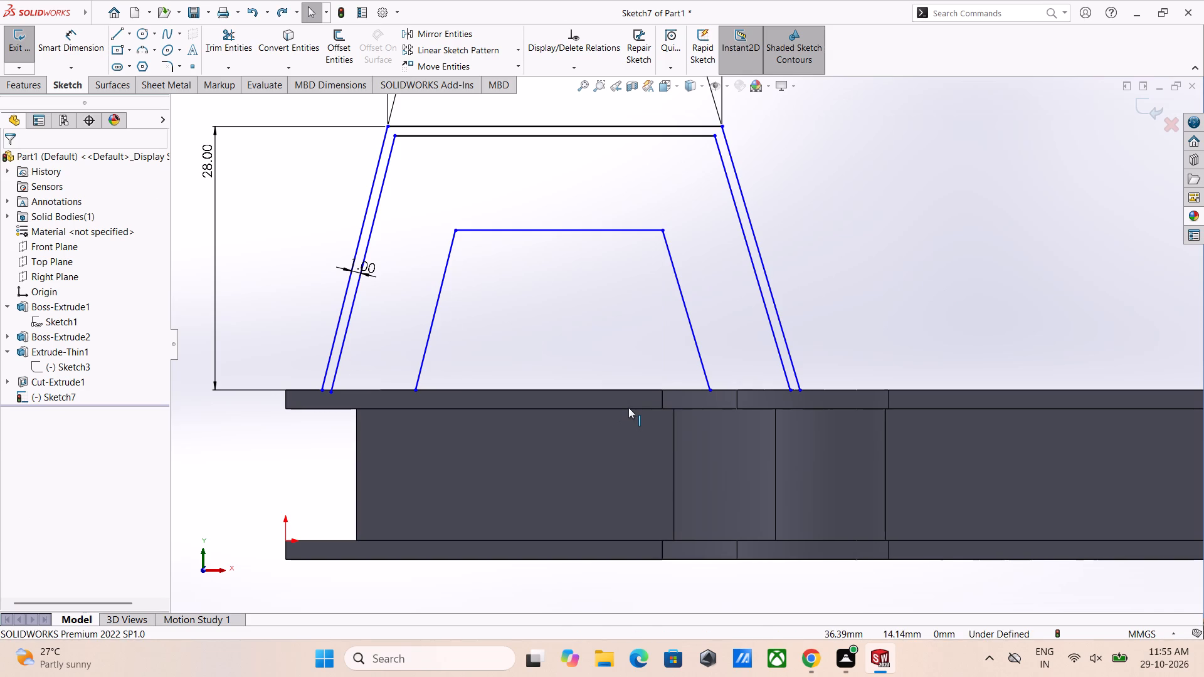
# Dimension the height of the inner trapezoid's top line above the frame's upper edge as 17.5 mm.
pyautogui.moveTo(915, 297); pyautogui.dragTo(890, 229, button='right')
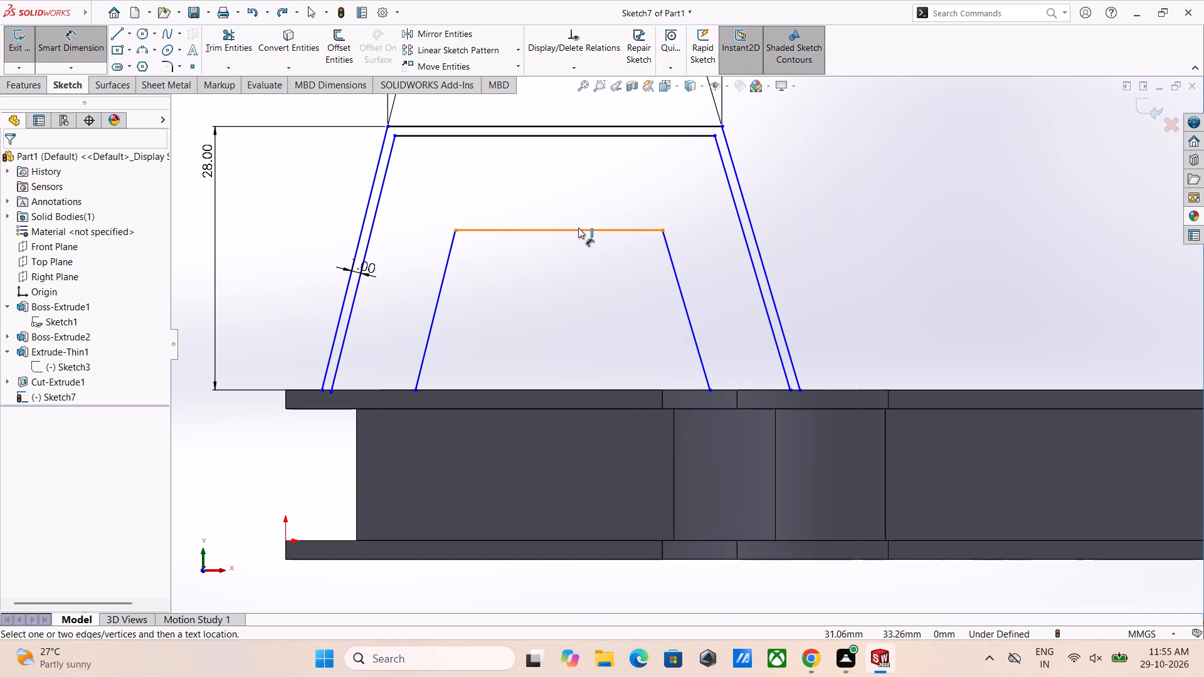
pyautogui.click(578, 228)
pyautogui.moveTo(554, 392); pyautogui.dragTo(547, 389)
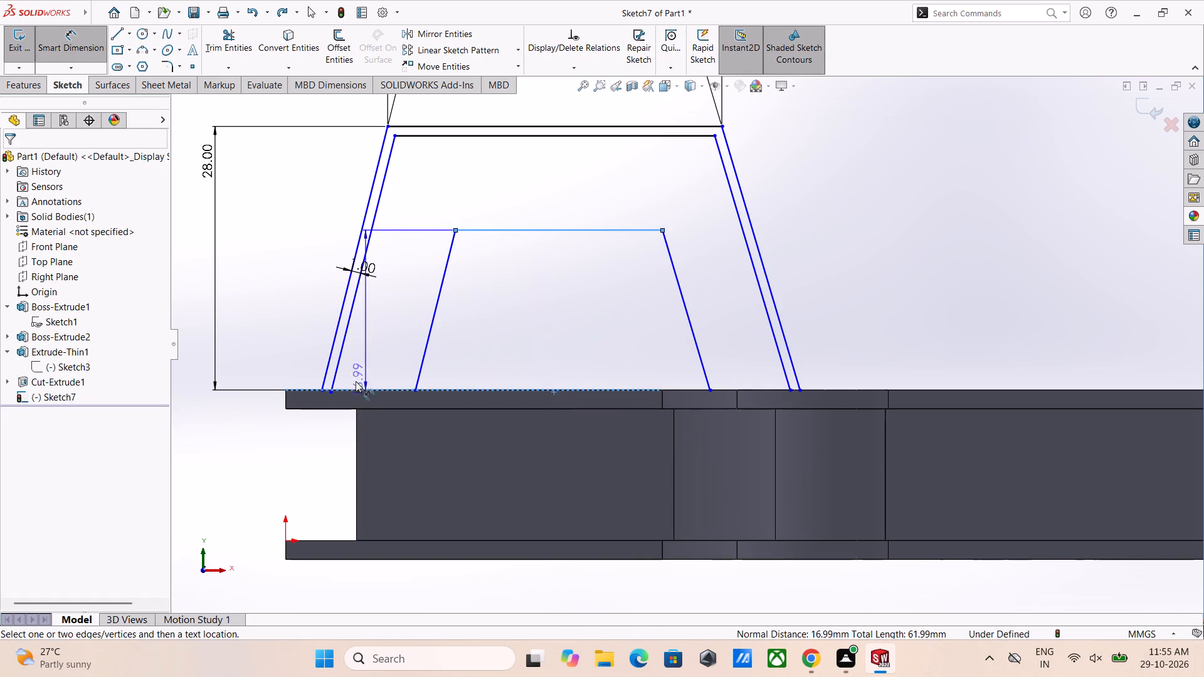
pyautogui.click(253, 365)
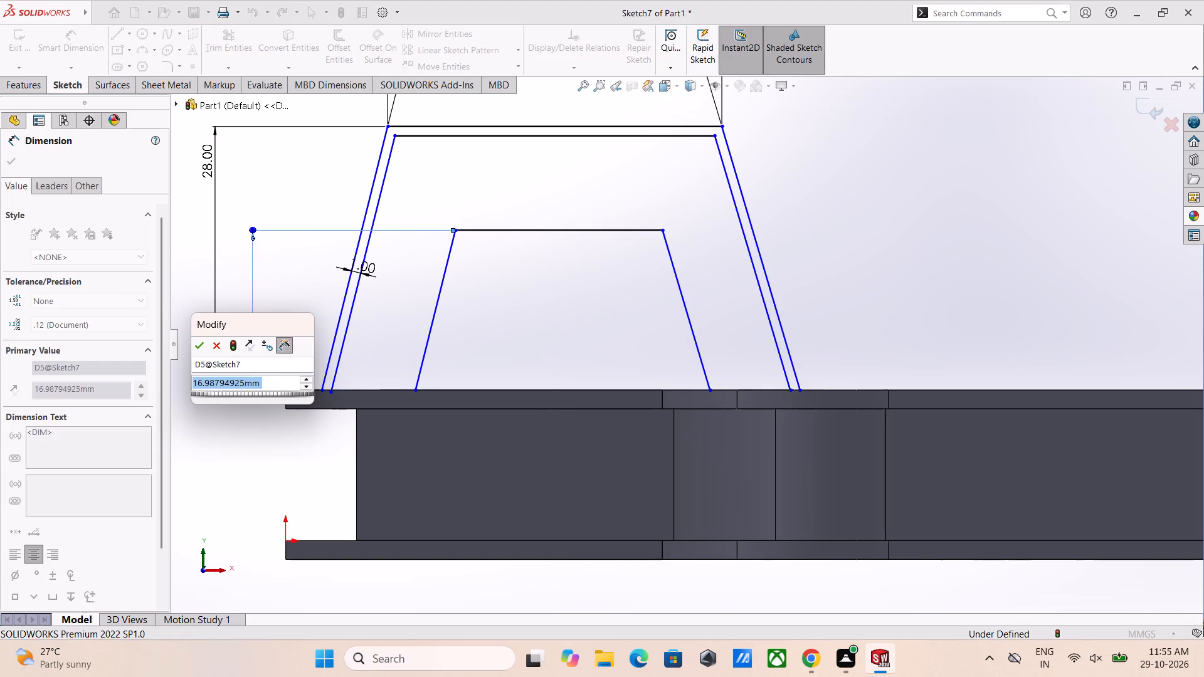
pyautogui.write('17.5')
pyautogui.press('Return')
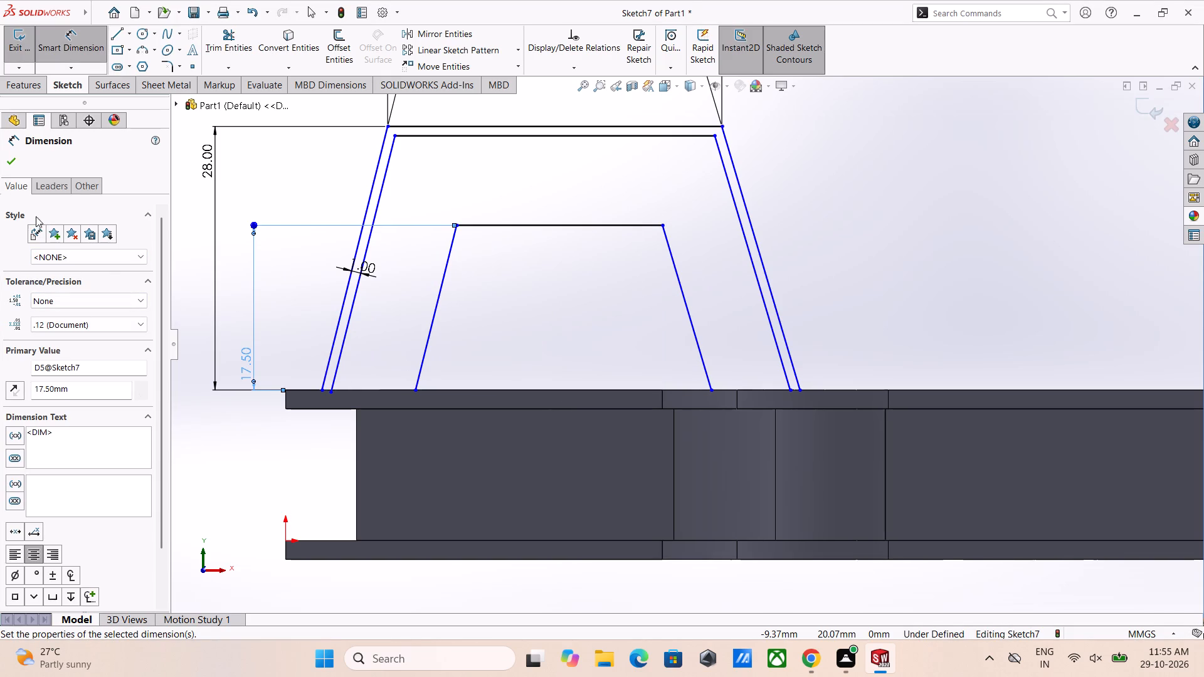
pyautogui.click(19, 162)
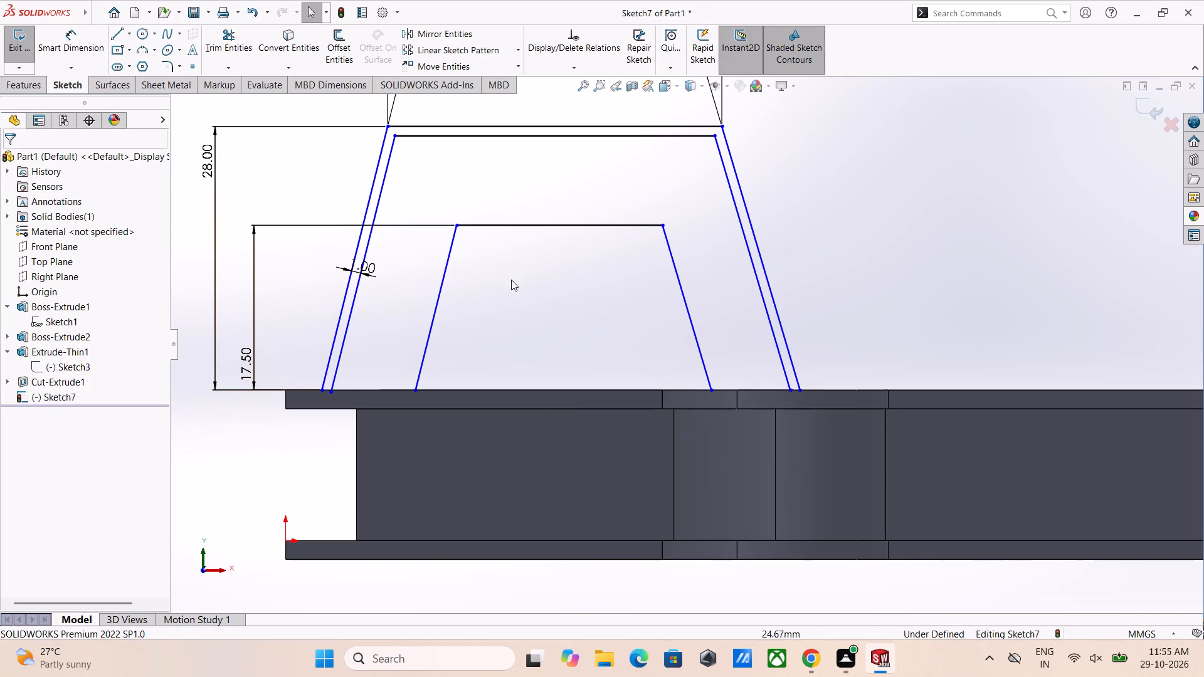
pyautogui.press('Escape')
# Check the distance between the inner trapezoid's top line and the outer profile's offset top line.
pyautogui.keyDown('ctrl'); pyautogui.click(506, 226); pyautogui.keyUp('ctrl')
pyautogui.keyDown('ctrl'); pyautogui.click(503, 135); pyautogui.keyUp('ctrl')
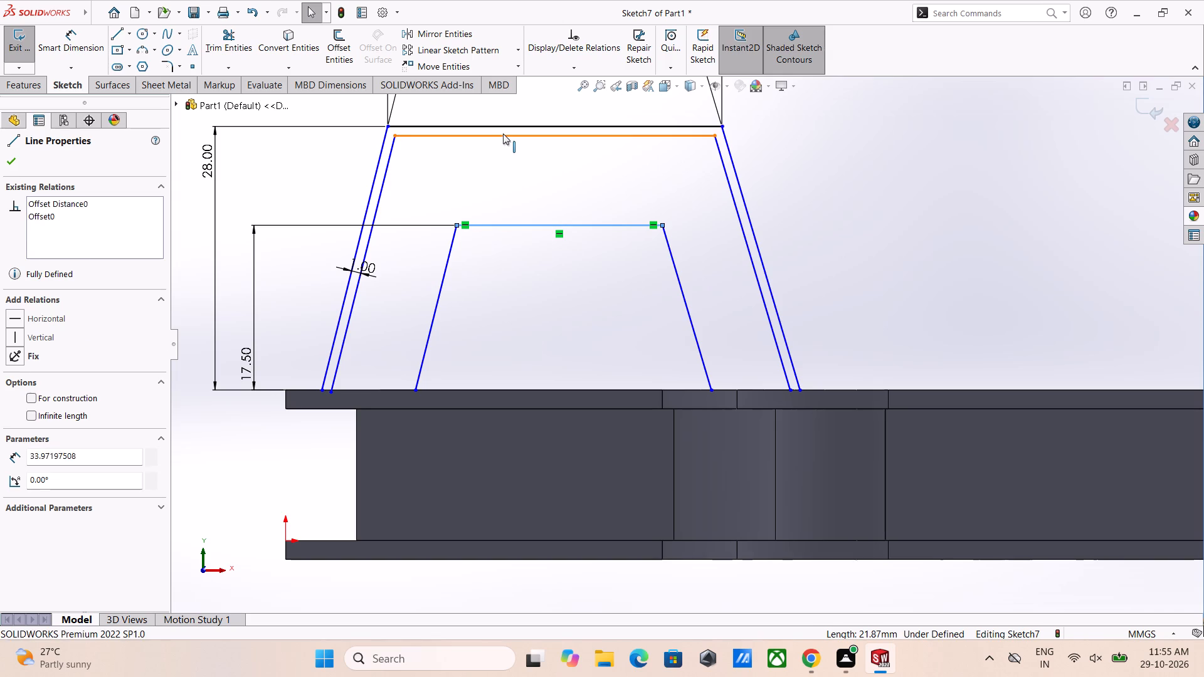
pyautogui.click(611, 76)
pyautogui.click(816, 196)
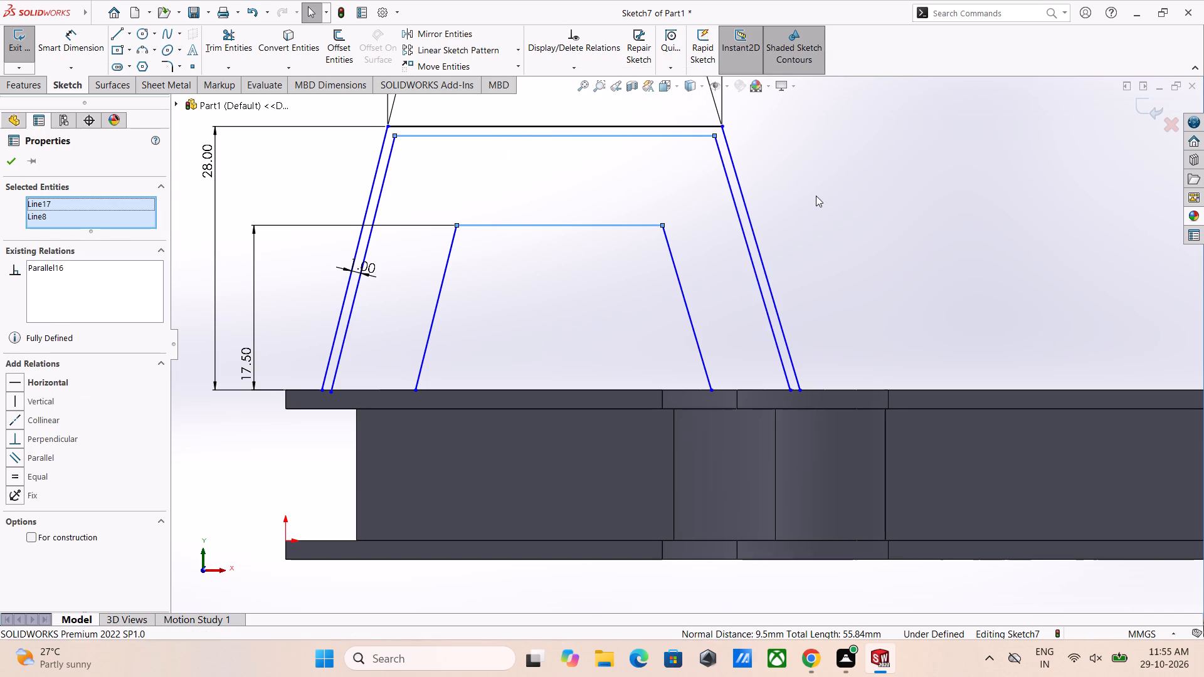
pyautogui.press('Escape')
# Examine where the lower ends of the slanted lines meet the frame's upper edge, then return to a view normal to the sketch.
pyautogui.scroll(5, 784, 216)
pyautogui.scroll(-3, 737, 292)
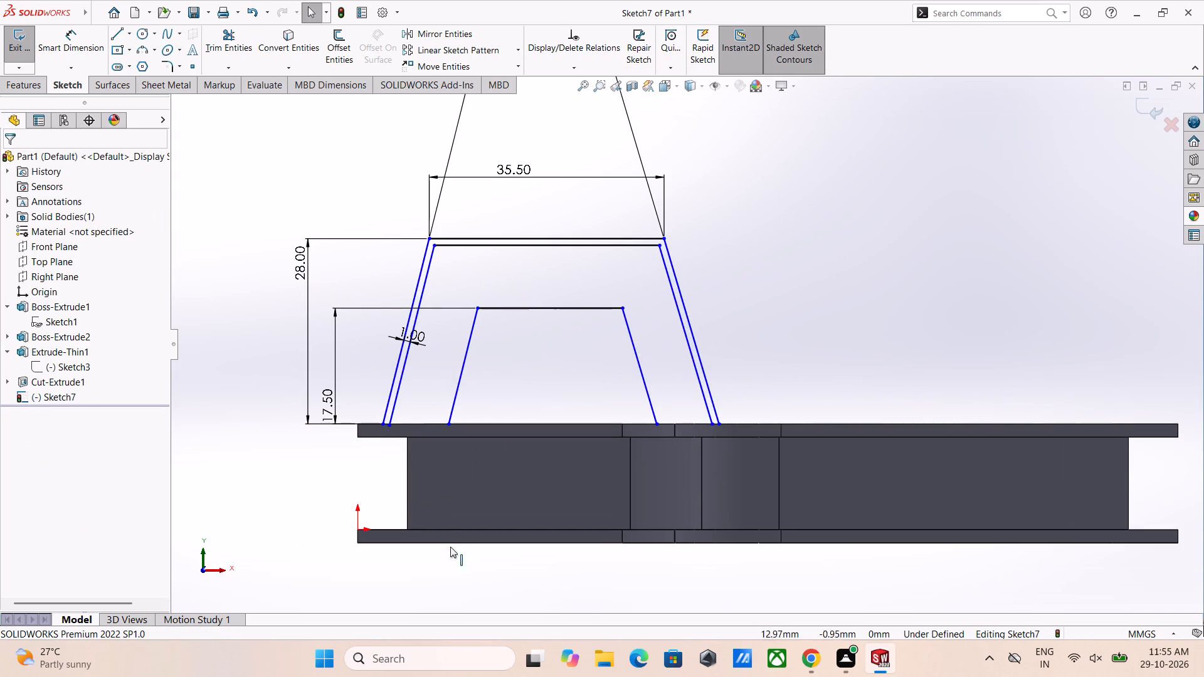
pyautogui.moveTo(424, 379); pyautogui.dragTo(408, 381, button='middle')
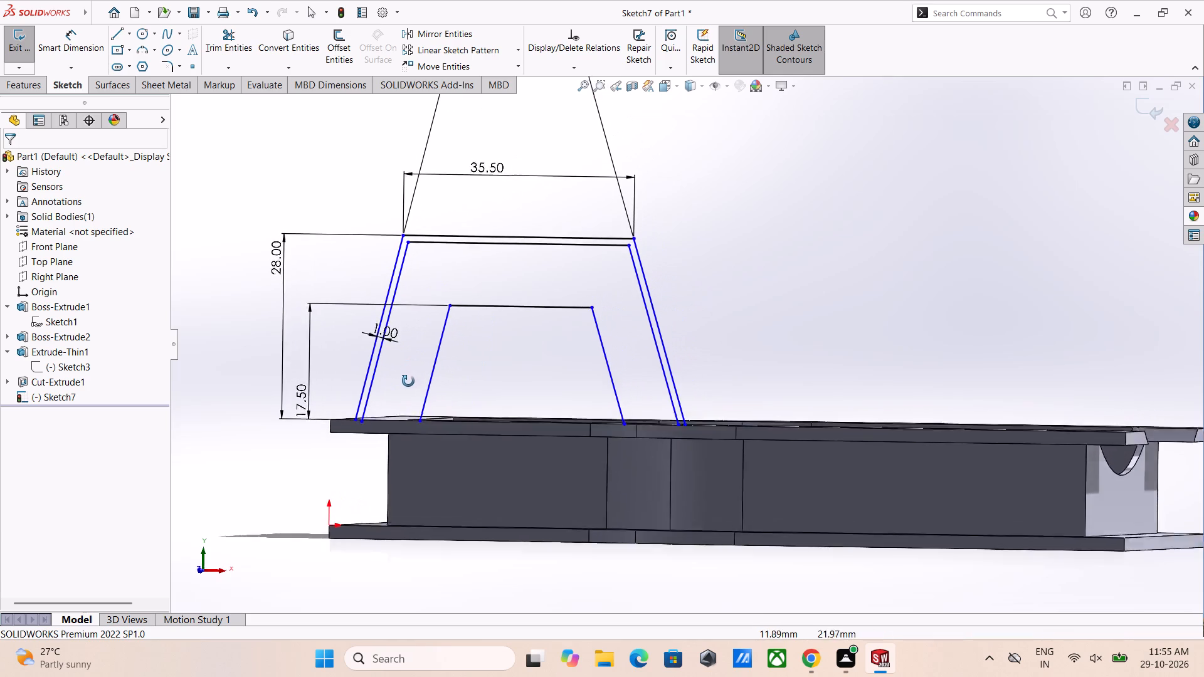
pyautogui.moveTo(408, 381); pyautogui.dragTo(416, 405, button='middle')
pyautogui.scroll(-5, 361, 463)
pyautogui.scroll(-1, 508, 410)
pyautogui.moveTo(500, 372); pyautogui.dragTo(512, 315, button='middle')
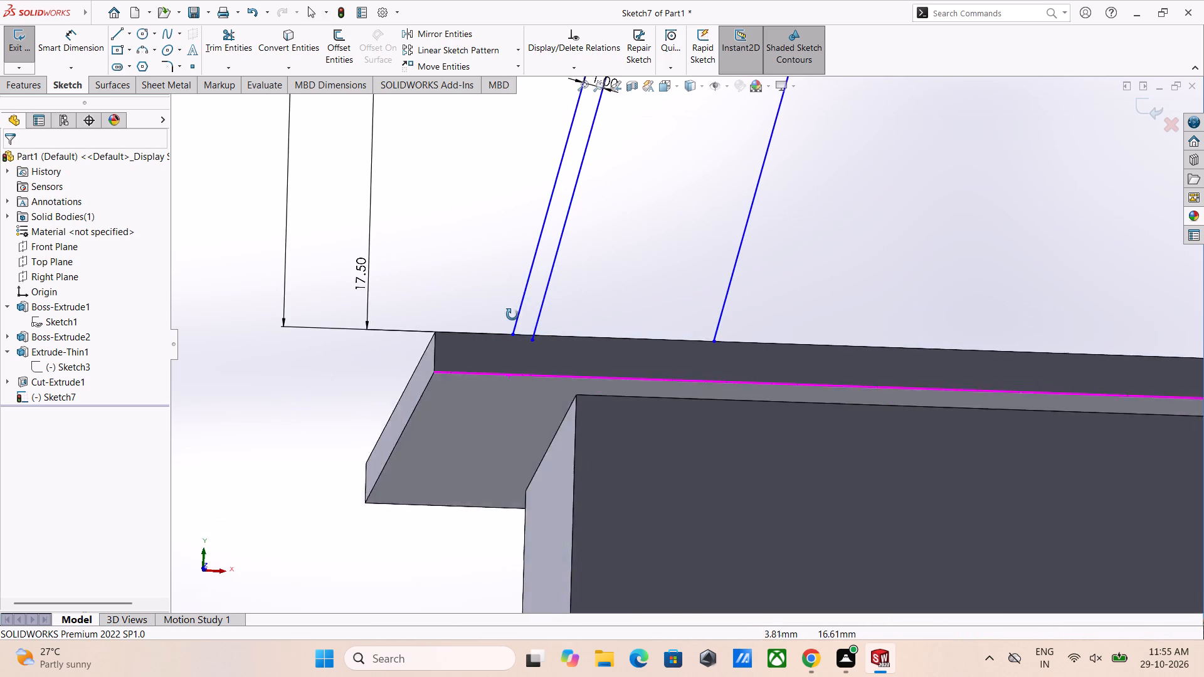
pyautogui.moveTo(512, 315); pyautogui.dragTo(527, 317, button='middle')
pyautogui.scroll(3, 532, 321)
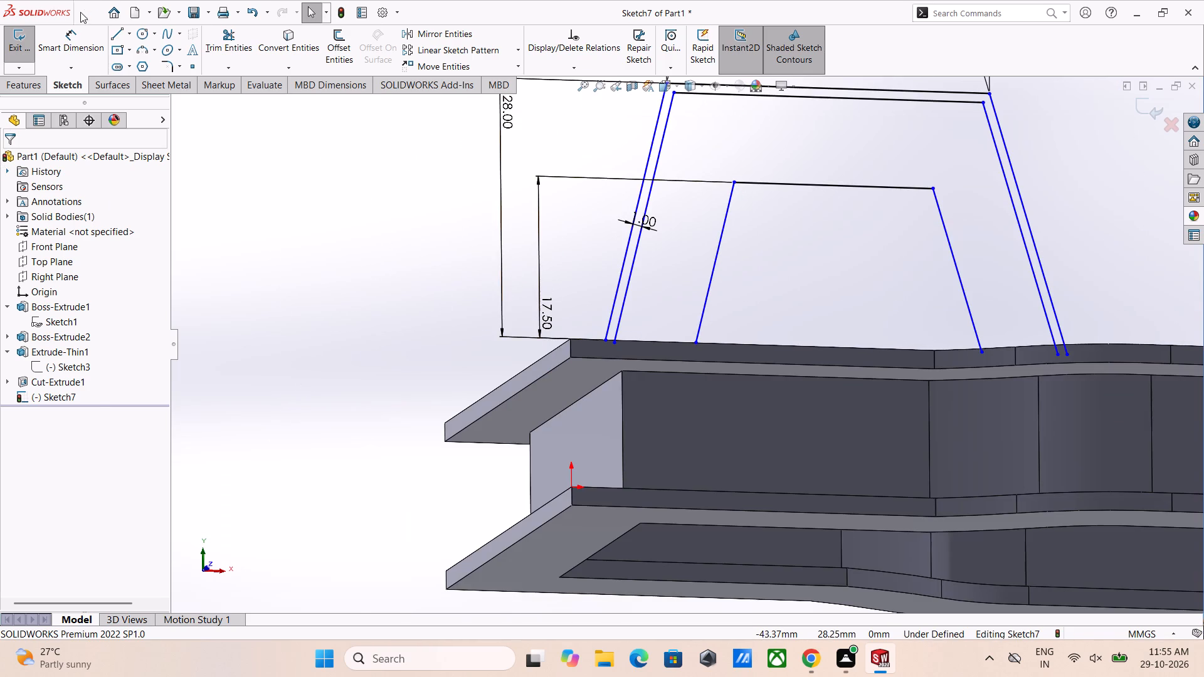
pyautogui.scroll(3, 435, 245)
pyautogui.click(359, 199)
pyautogui.scroll(-2, 732, 142)
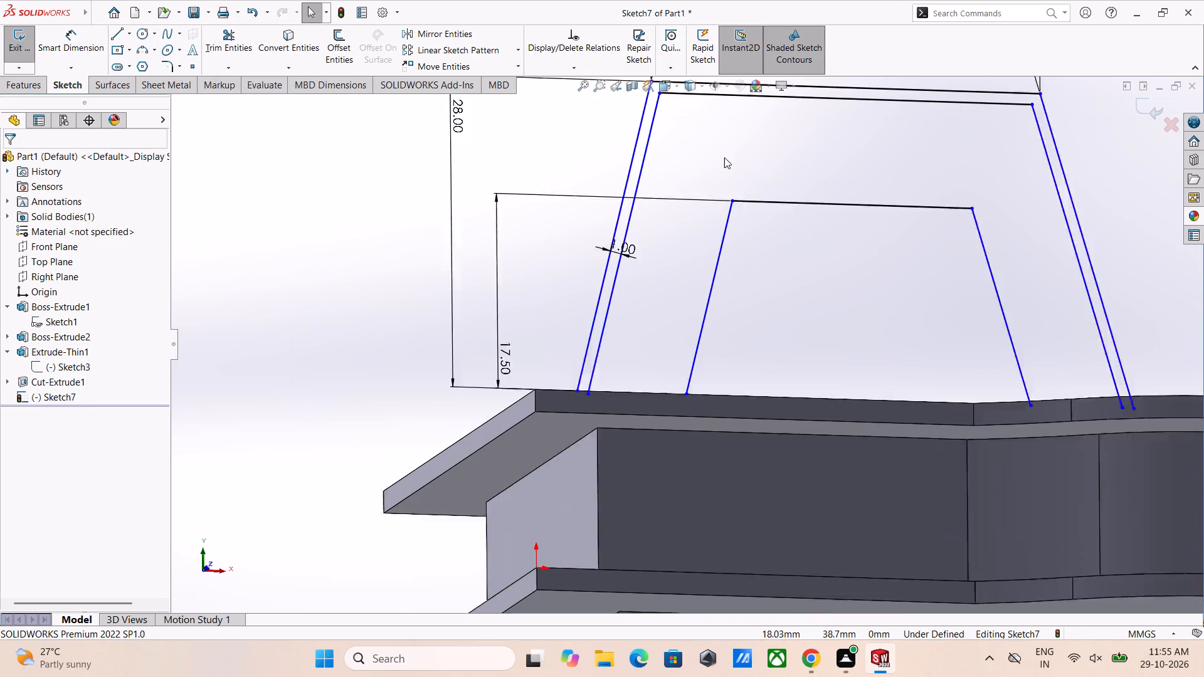
pyautogui.scroll(-3, 724, 157)
pyautogui.scroll(4, 603, 186)
pyautogui.click(50, 395)
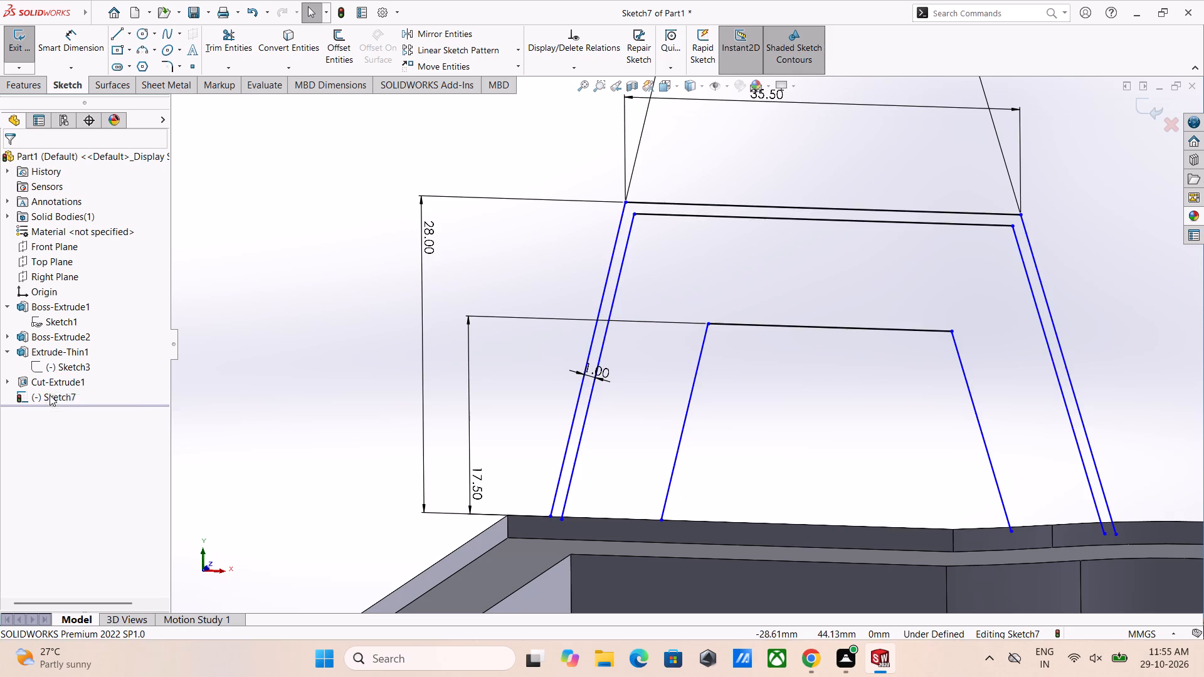
pyautogui.click(73, 379)
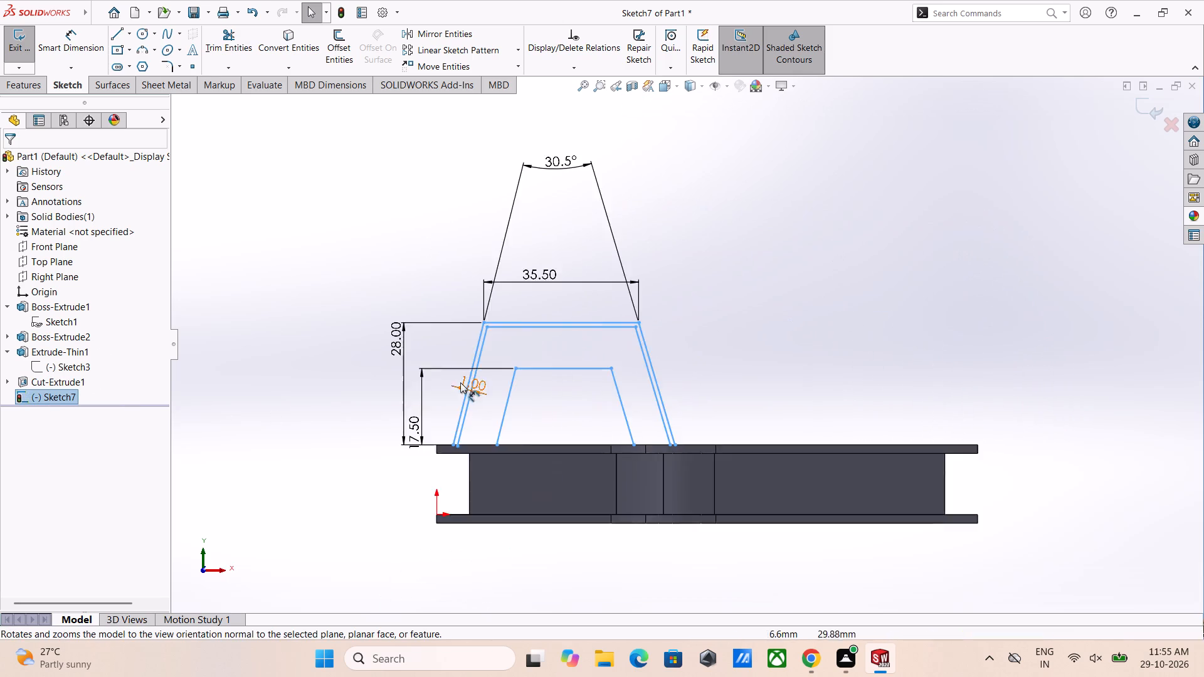
# Sketch a short horizontal line along the frame's upper edge closing the foot of the outer profile's left leg.
pyautogui.scroll(-5, 458, 382)
pyautogui.scroll(-5, 467, 489)
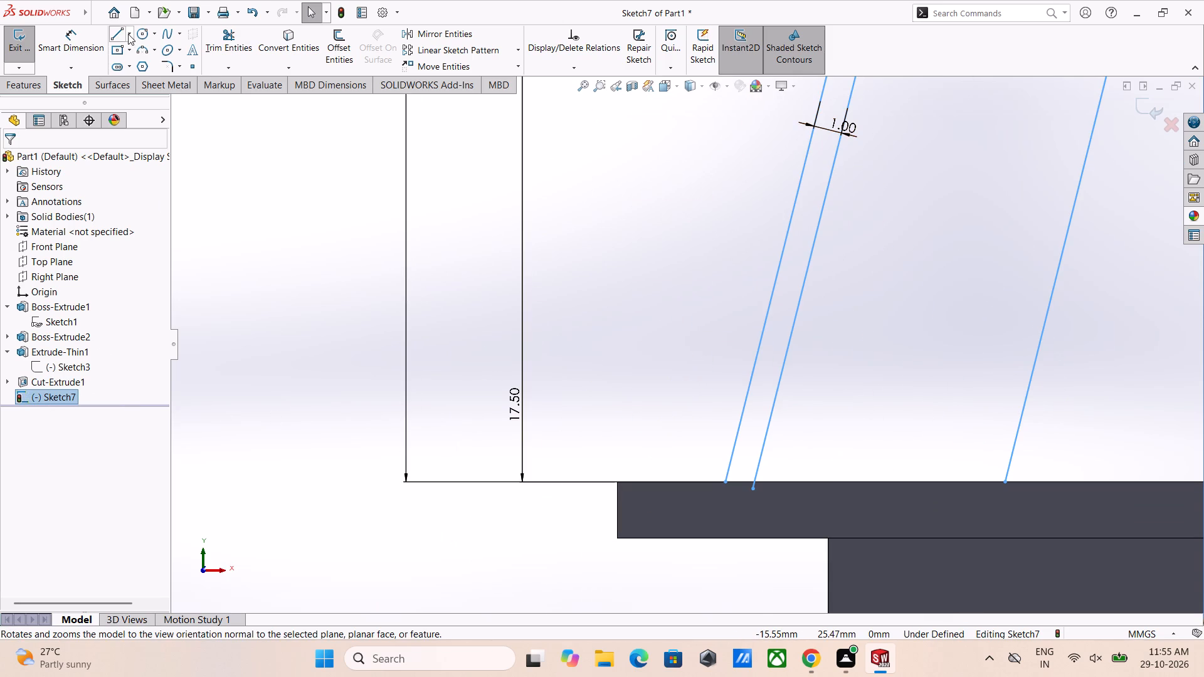
pyautogui.click(120, 34)
pyautogui.scroll(-3, 784, 450)
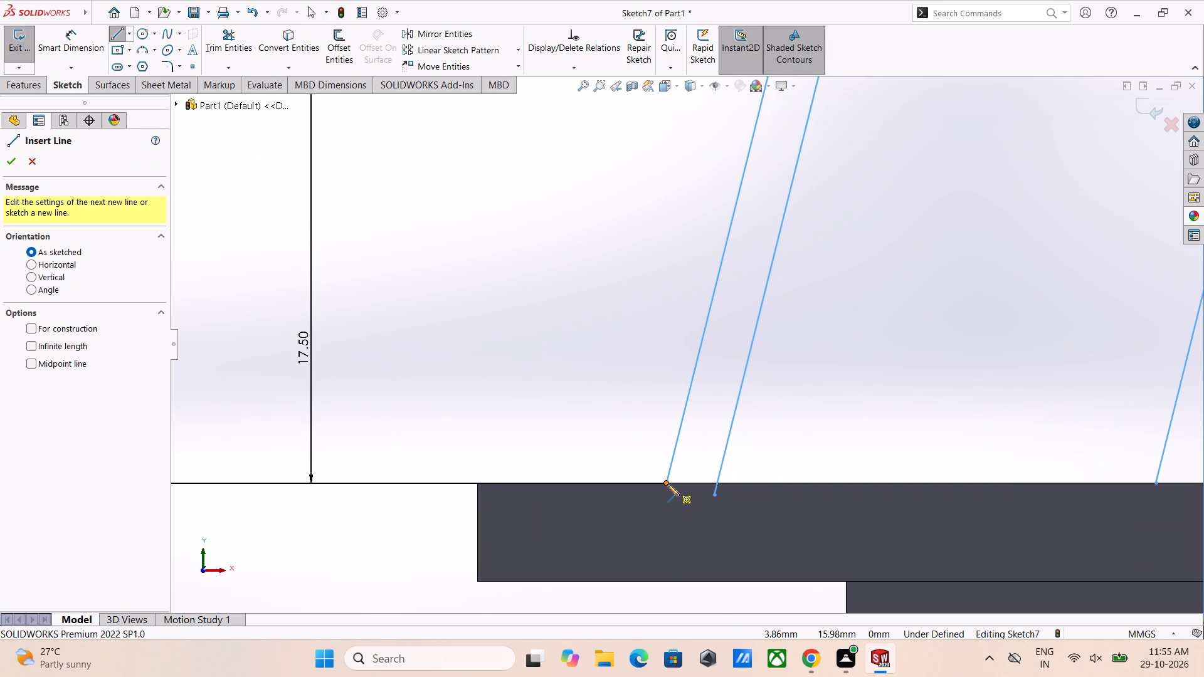
pyautogui.moveTo(667, 484); pyautogui.dragTo(673, 481)
pyautogui.click(717, 482)
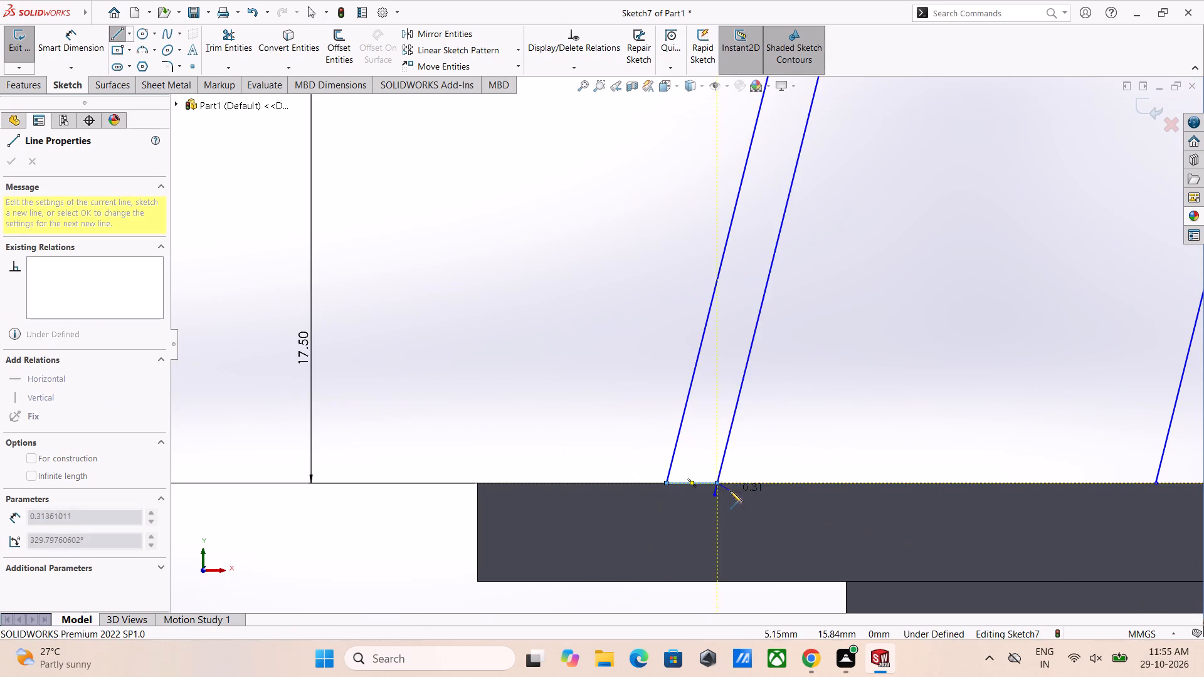
pyautogui.rightClick(794, 423)
pyautogui.click(804, 428)
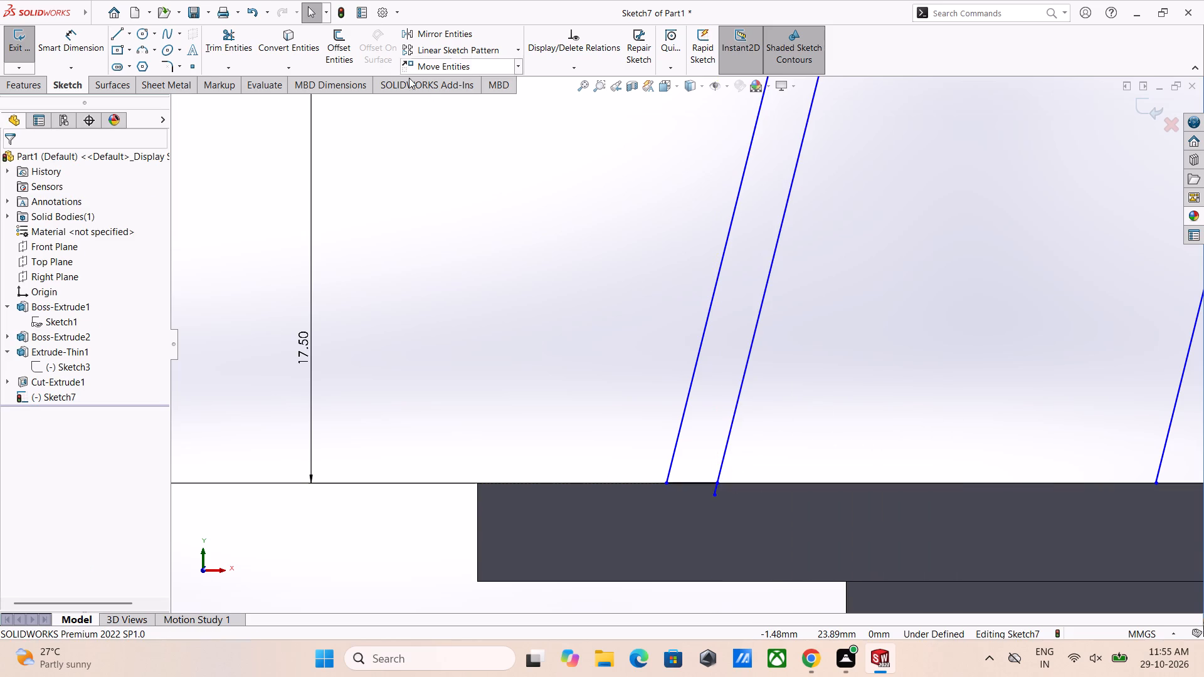
# Trim the end of the left leg's offset line that extends below the frame's upper edge.
pyautogui.click(235, 51)
pyautogui.scroll(-5, 702, 540)
pyautogui.moveTo(740, 323); pyautogui.dragTo(719, 315)
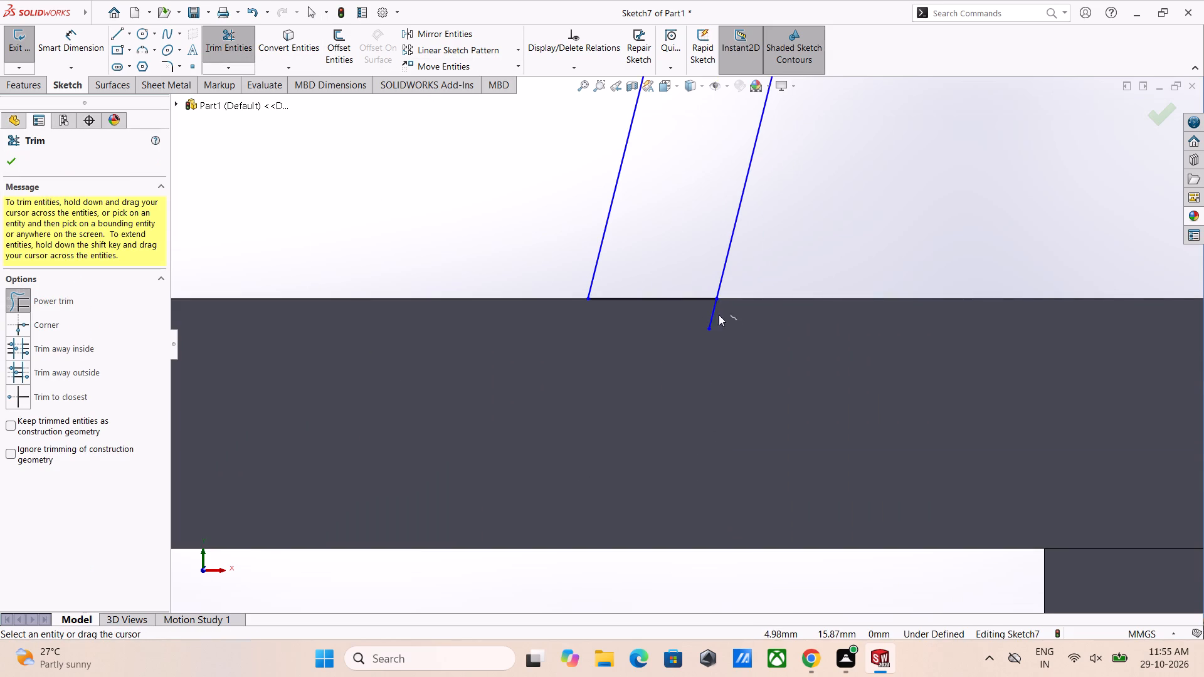
pyautogui.moveTo(719, 315); pyautogui.dragTo(672, 315)
pyautogui.scroll(8, 683, 327)
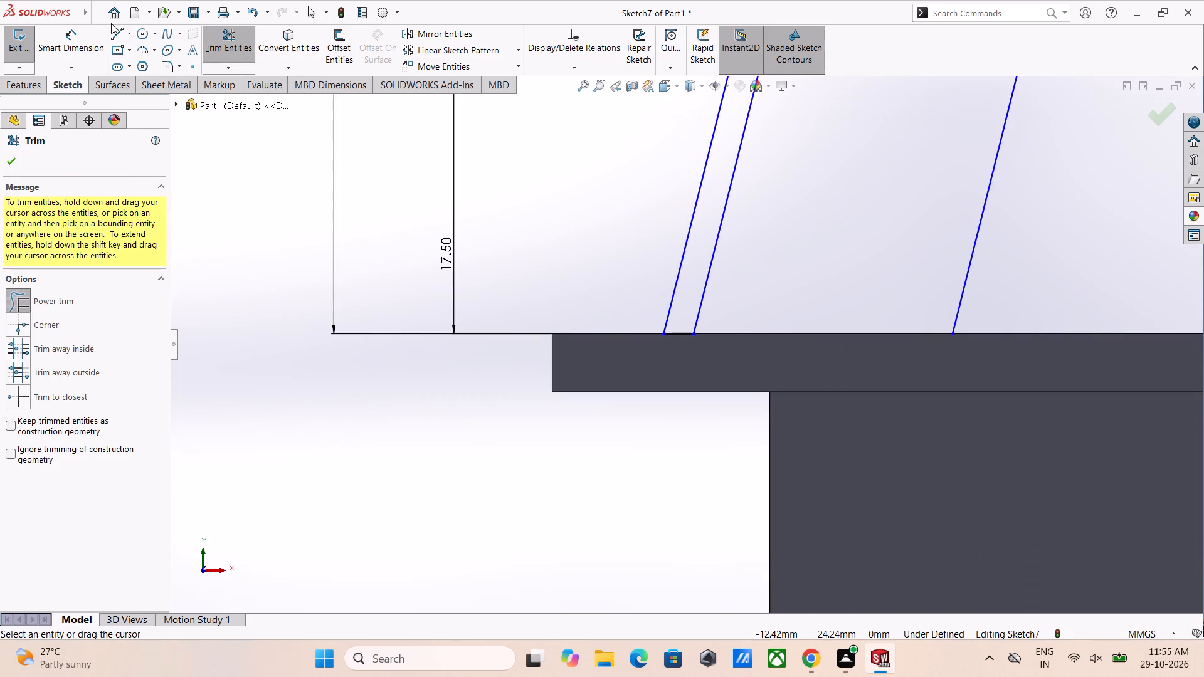
pyautogui.press('Escape')
pyautogui.press('Escape')
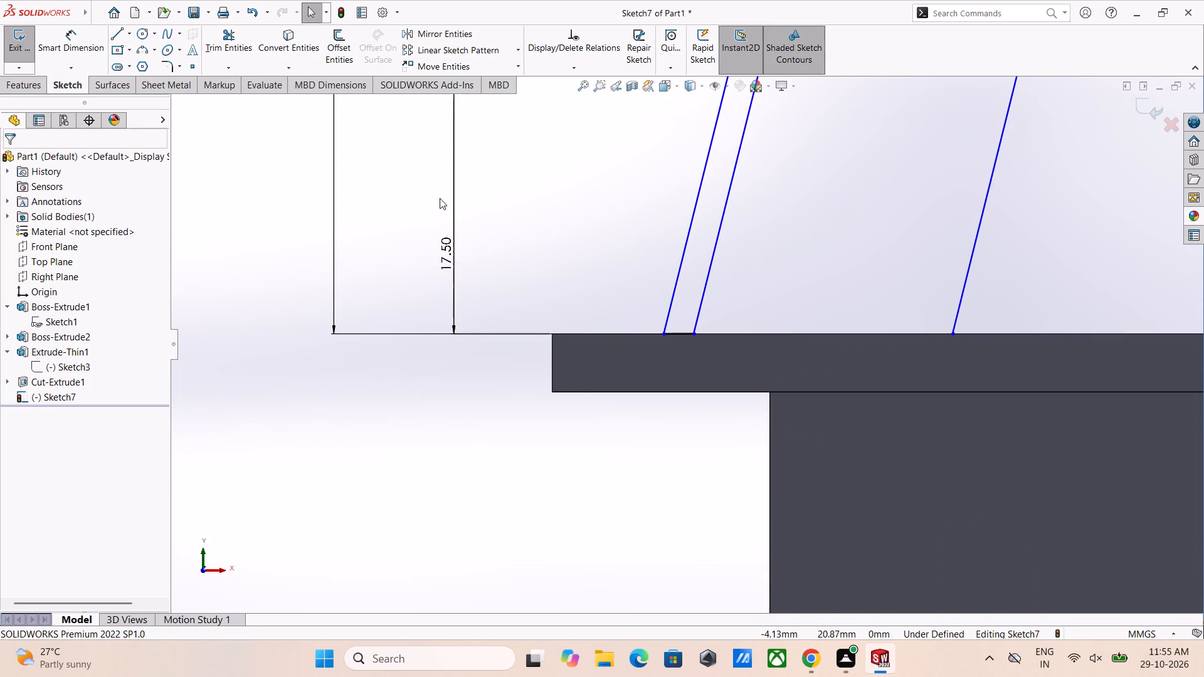
# Sketch a horizontal line about 1.04 mm long closing the foot of the outer profile's right leg.
pyautogui.scroll(3, 865, 328)
pyautogui.click(112, 35)
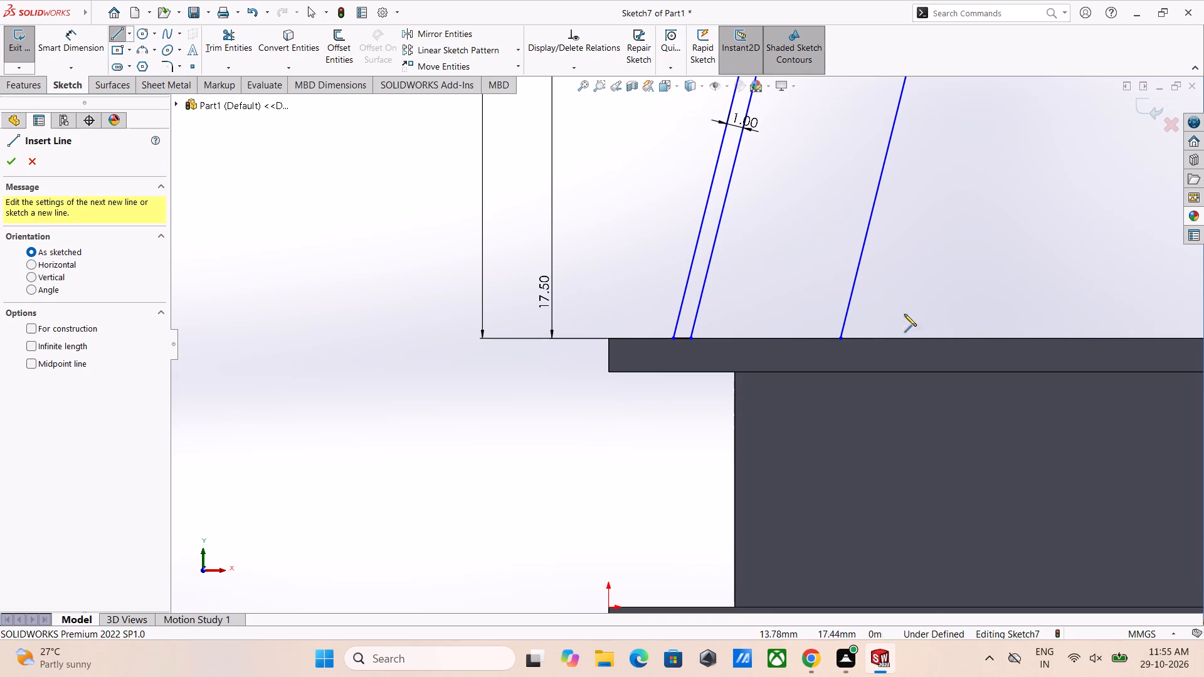
pyautogui.scroll(4, 1037, 317)
pyautogui.scroll(-4, 1073, 354)
pyautogui.click(990, 327)
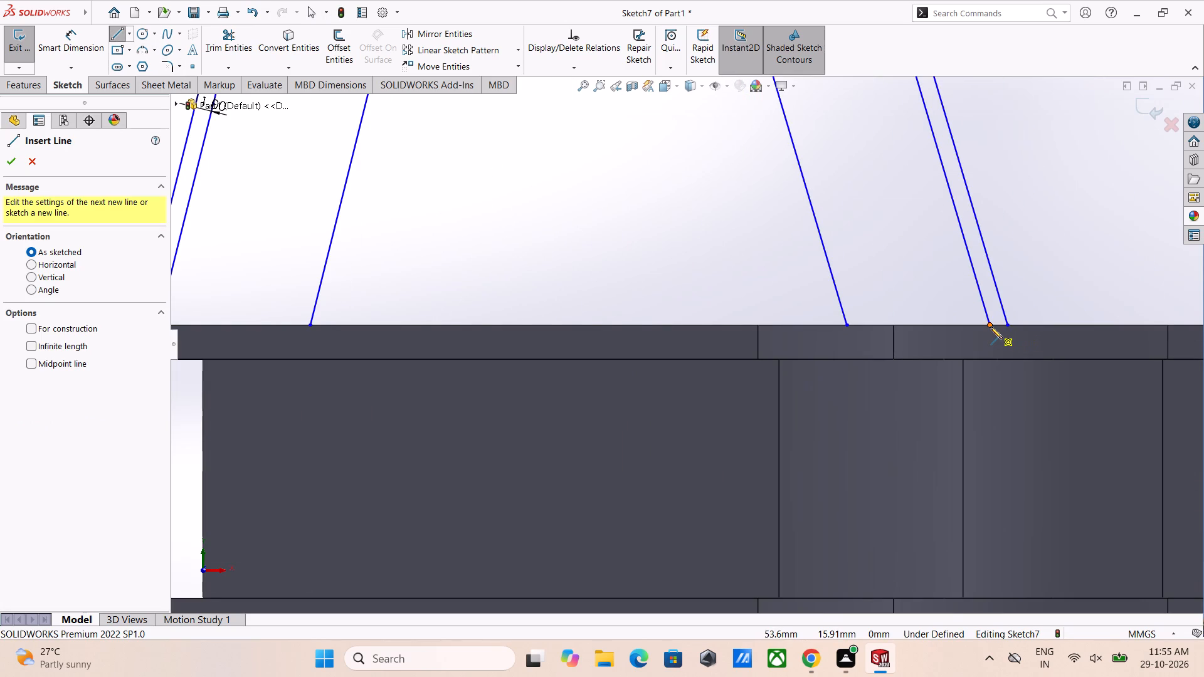
pyautogui.click(1009, 324)
pyautogui.press('Escape')
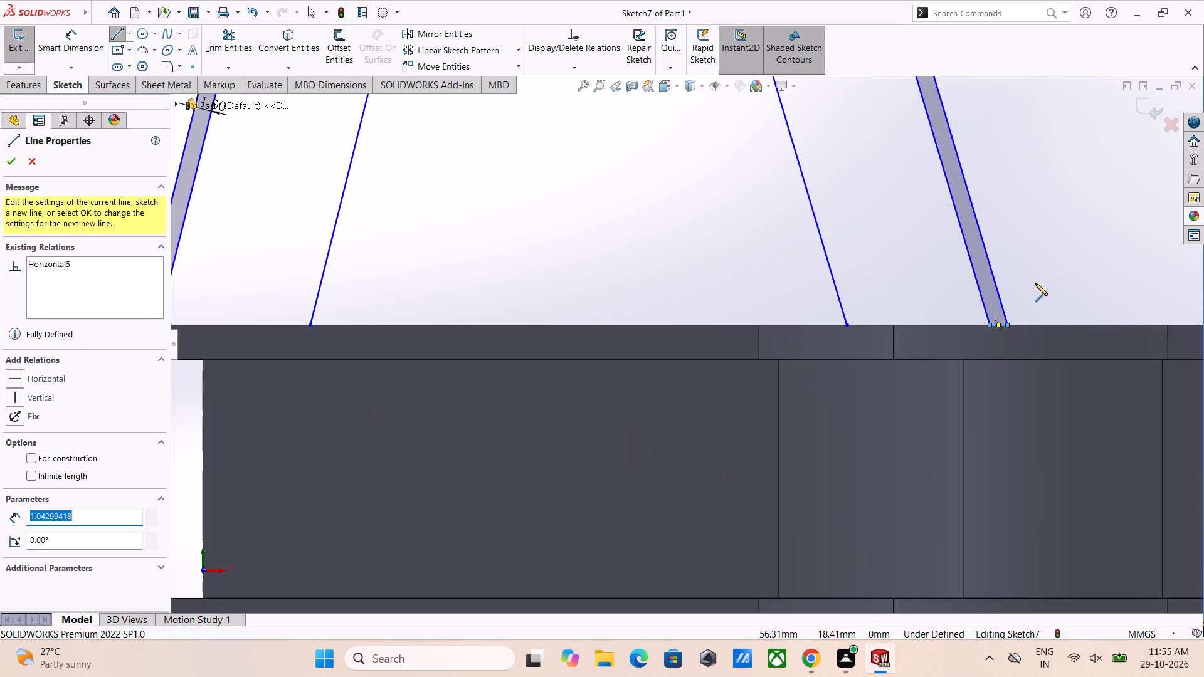
pyautogui.scroll(4, 1028, 283)
pyautogui.press('Escape')
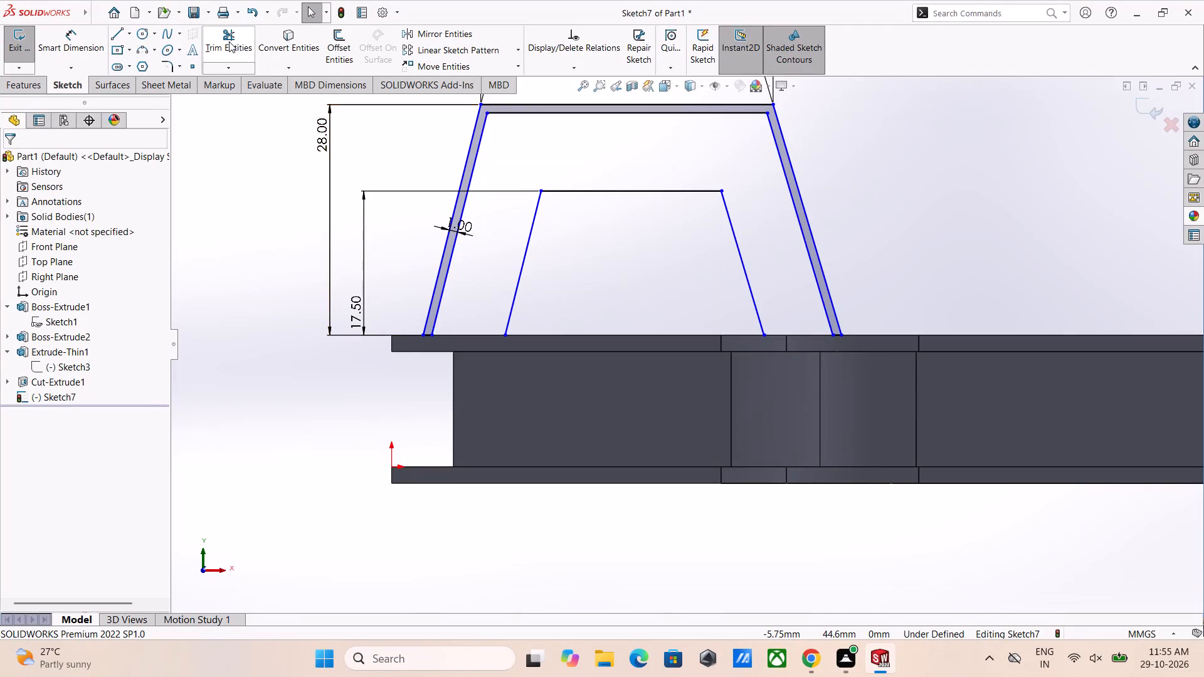
# Offset the inner trapezoid's two slanted lines and top line inward by 1 mm.
pyautogui.click(341, 47)
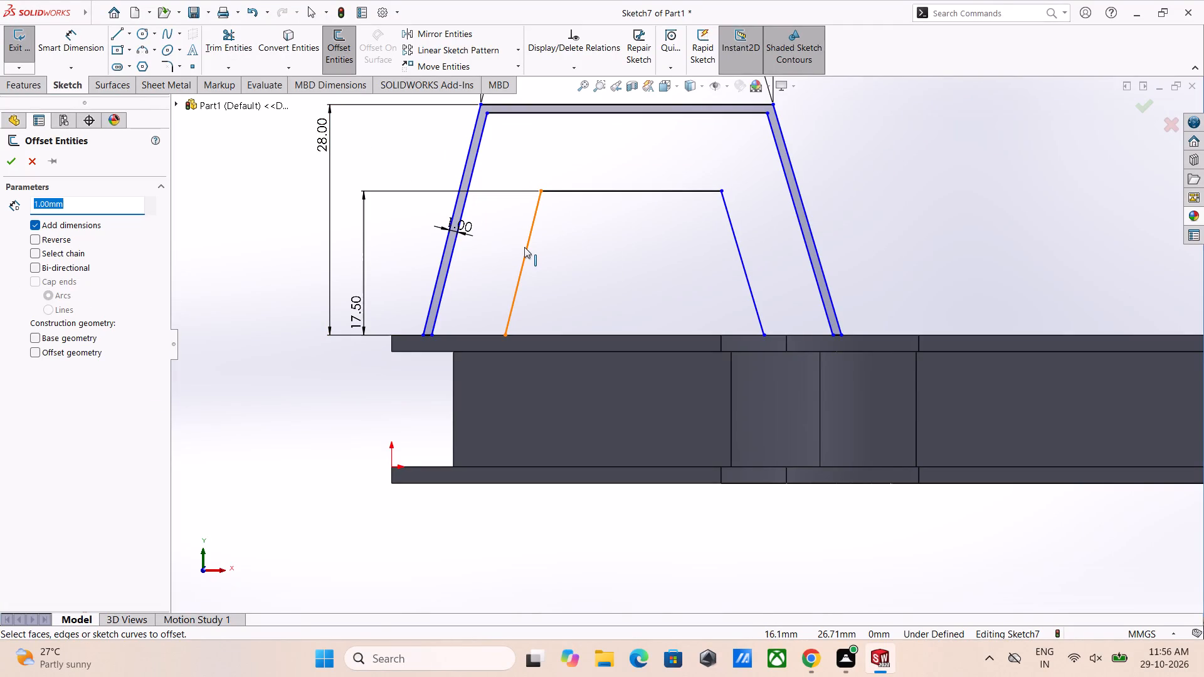
pyautogui.click(524, 247)
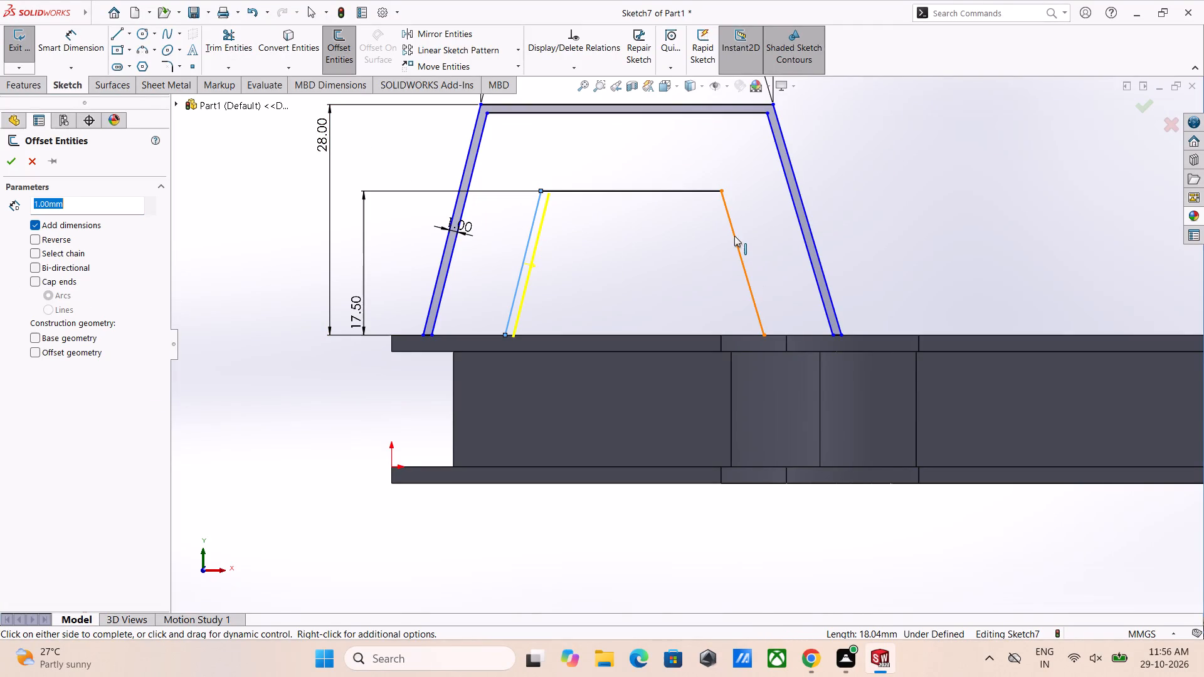
pyautogui.click(734, 236)
pyautogui.click(626, 191)
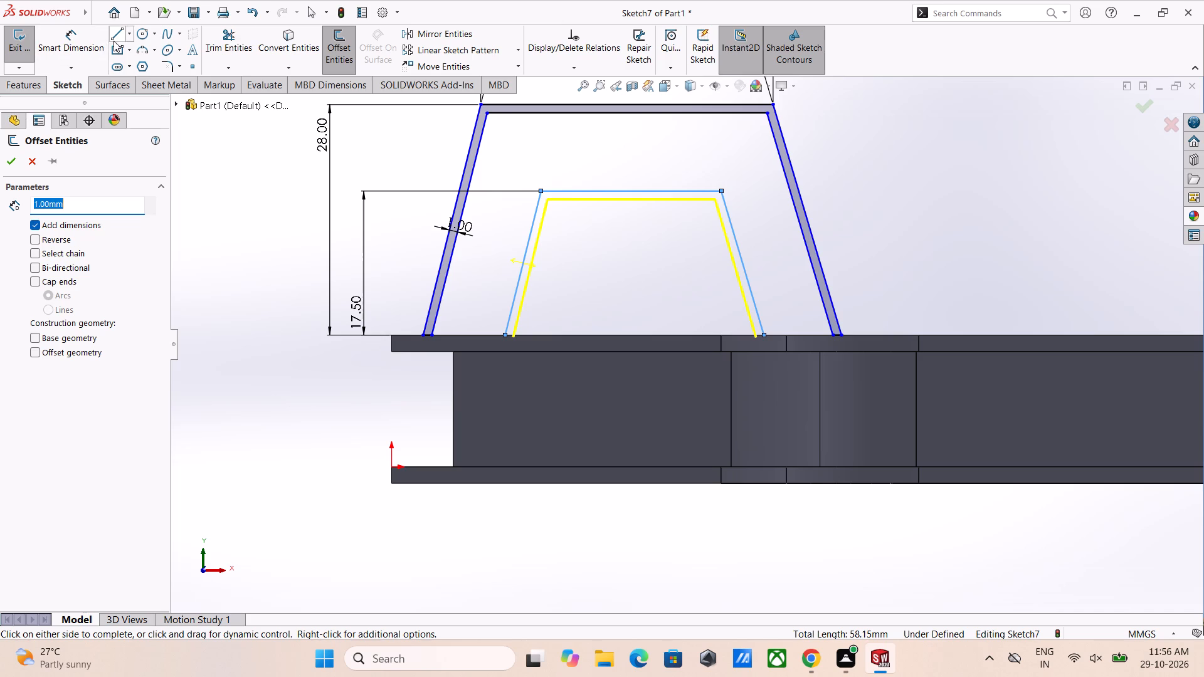
pyautogui.click(11, 164)
# Sketch connected horizontal lines along the inner trapezoid's base, closing both leg feet and spanning about 29.3 mm between them.
pyautogui.scroll(-1, 553, 317)
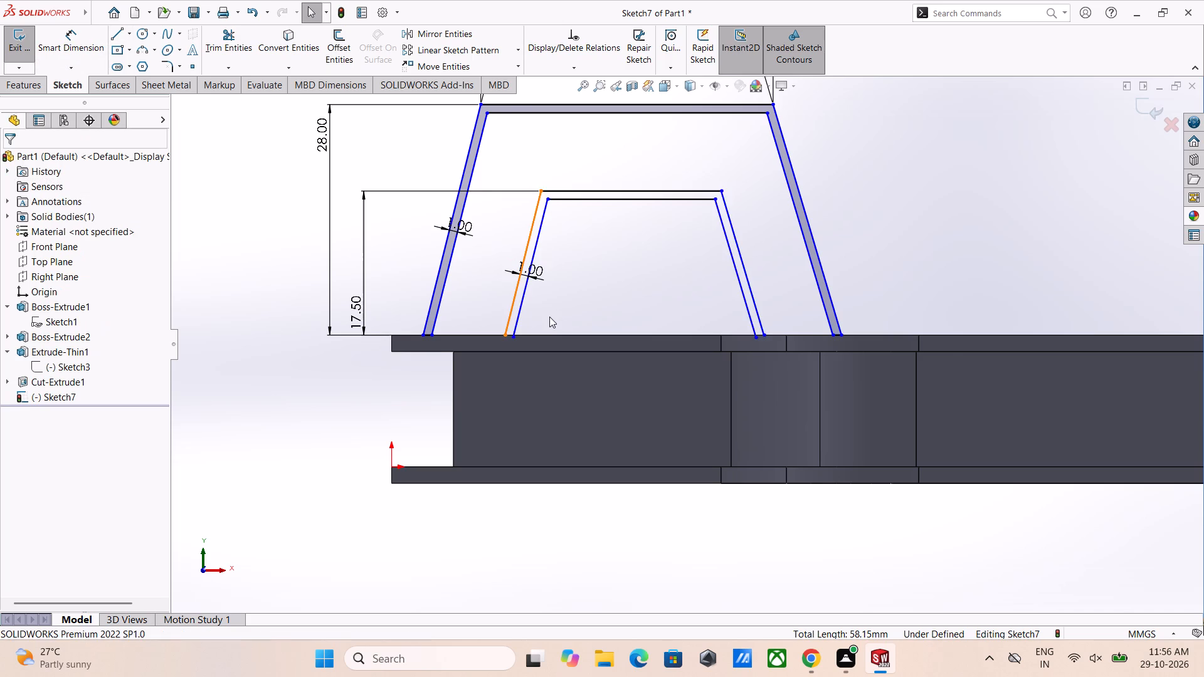
pyautogui.click(119, 31)
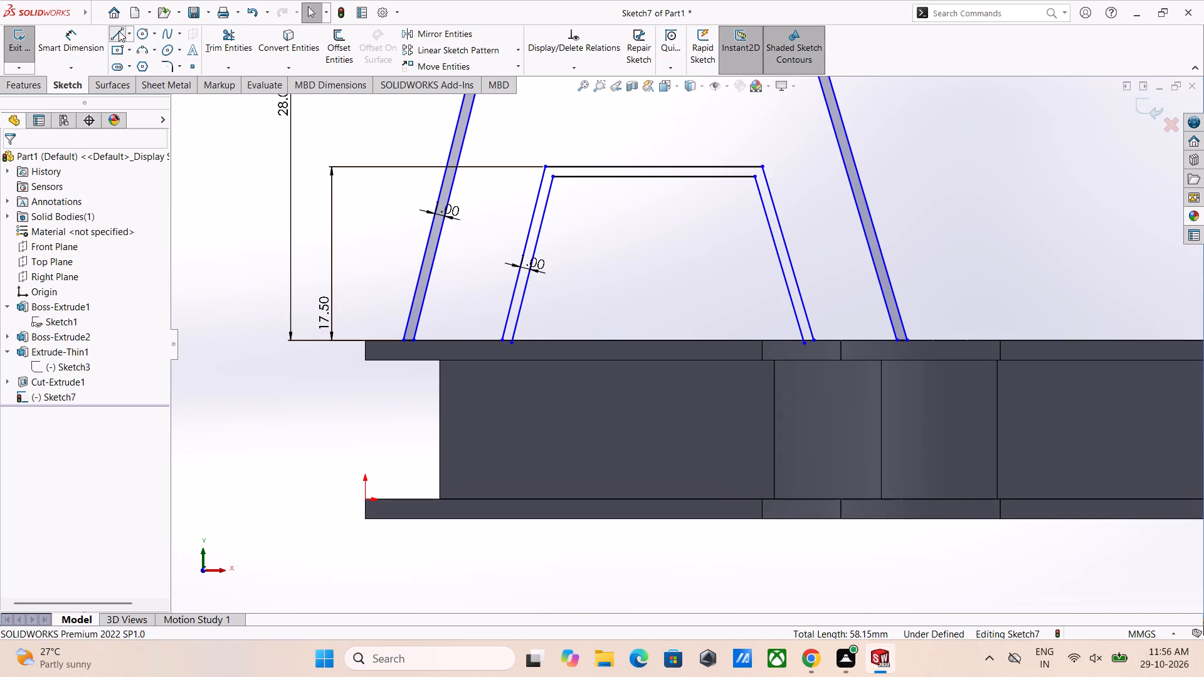
pyautogui.scroll(-5, 542, 340)
pyautogui.click(476, 327)
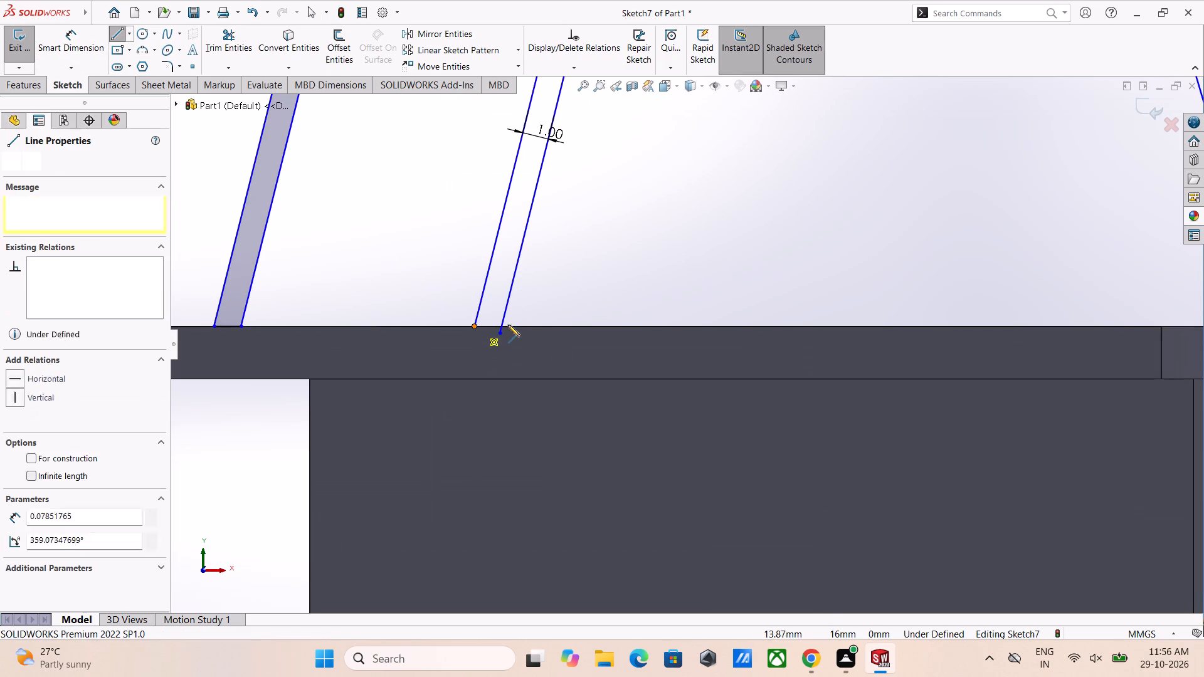
pyautogui.click(502, 325)
pyautogui.scroll(1, 569, 333)
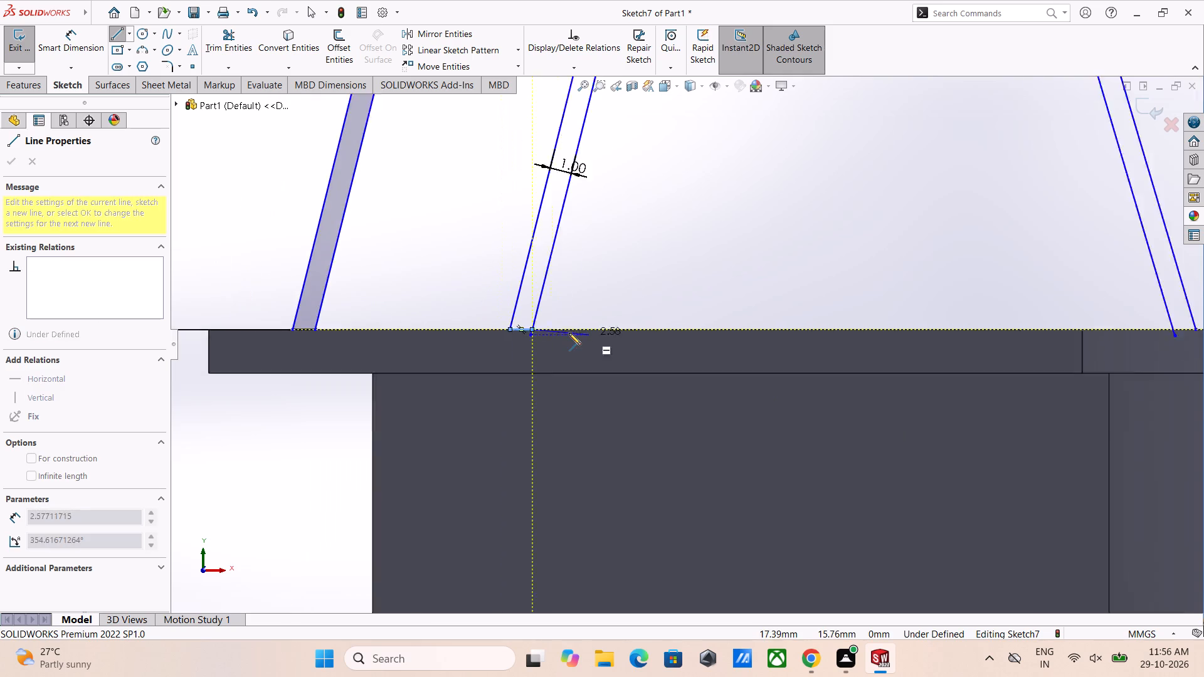
pyautogui.scroll(1, 569, 333)
pyautogui.scroll(-4, 1047, 360)
pyautogui.scroll(-5, 1055, 305)
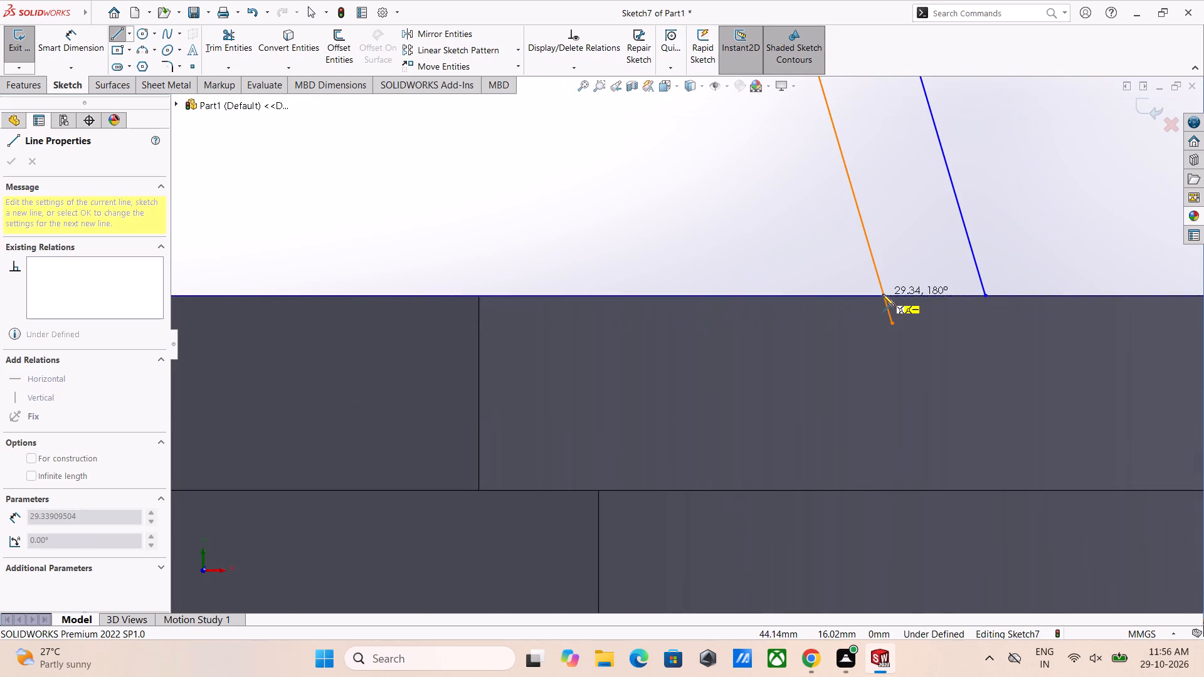
pyautogui.click(882, 294)
pyautogui.click(988, 295)
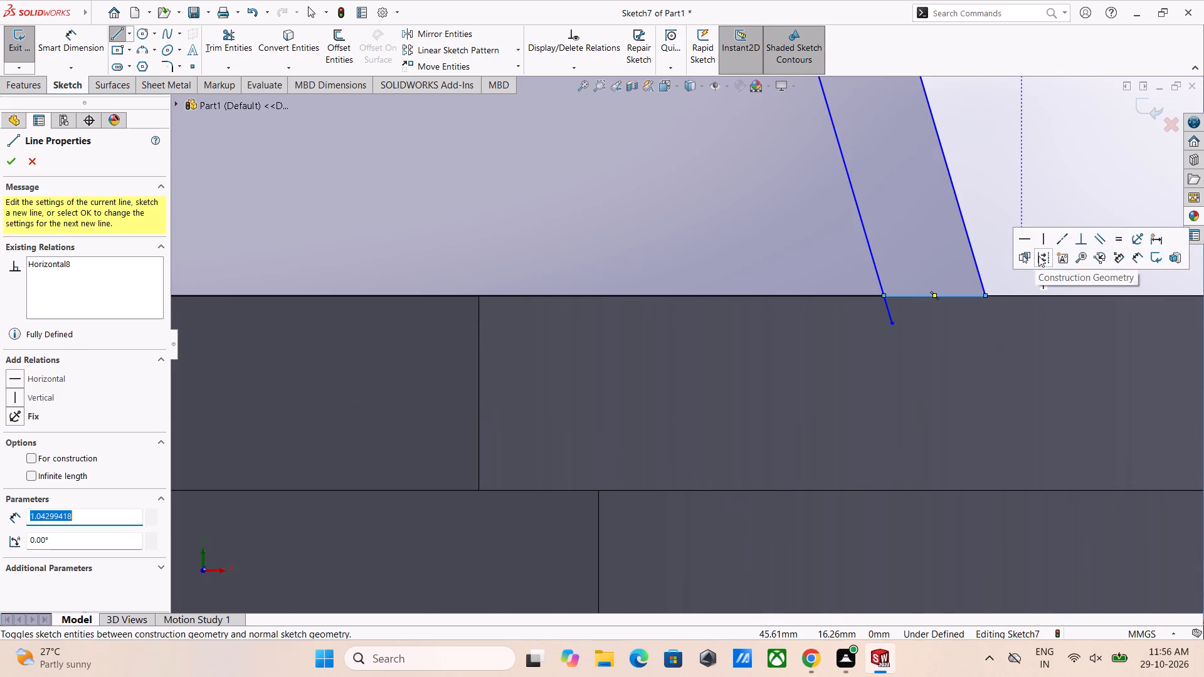
pyautogui.press('Escape')
pyautogui.moveTo(1041, 265); pyautogui.dragTo(1042, 228, button='right')
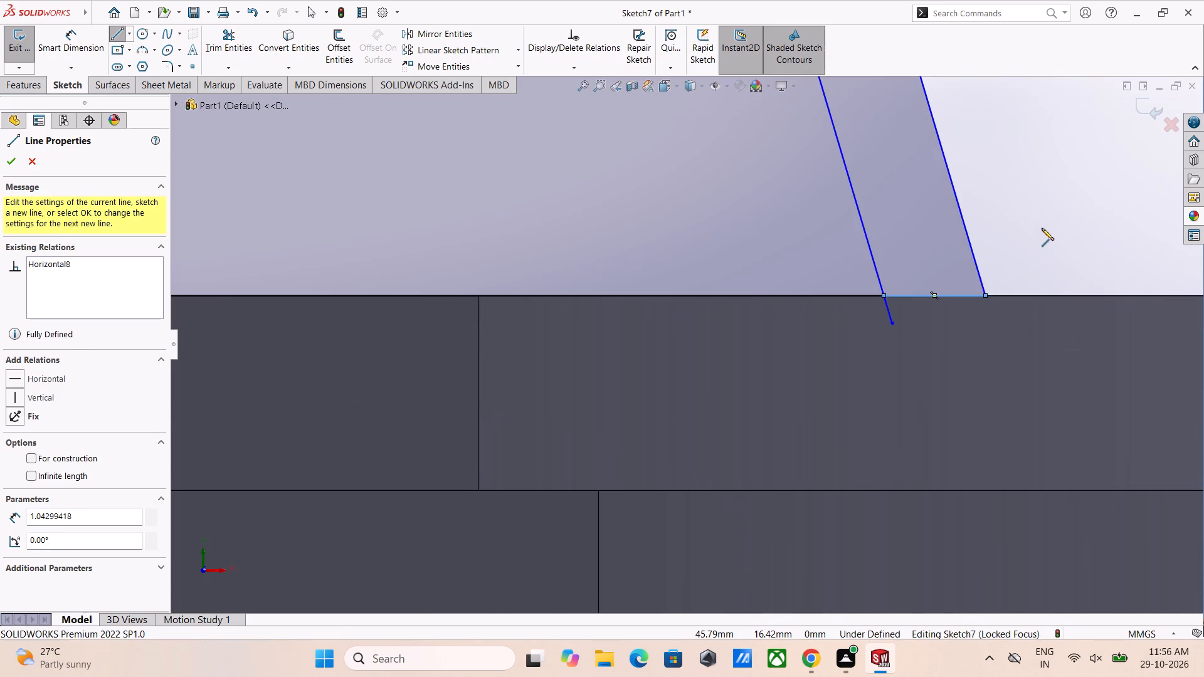
# Trim the ends of the inner trapezoid's two offset leg lines that extend below the frame's upper edge.
pyautogui.press('Escape')
pyautogui.click(250, 34)
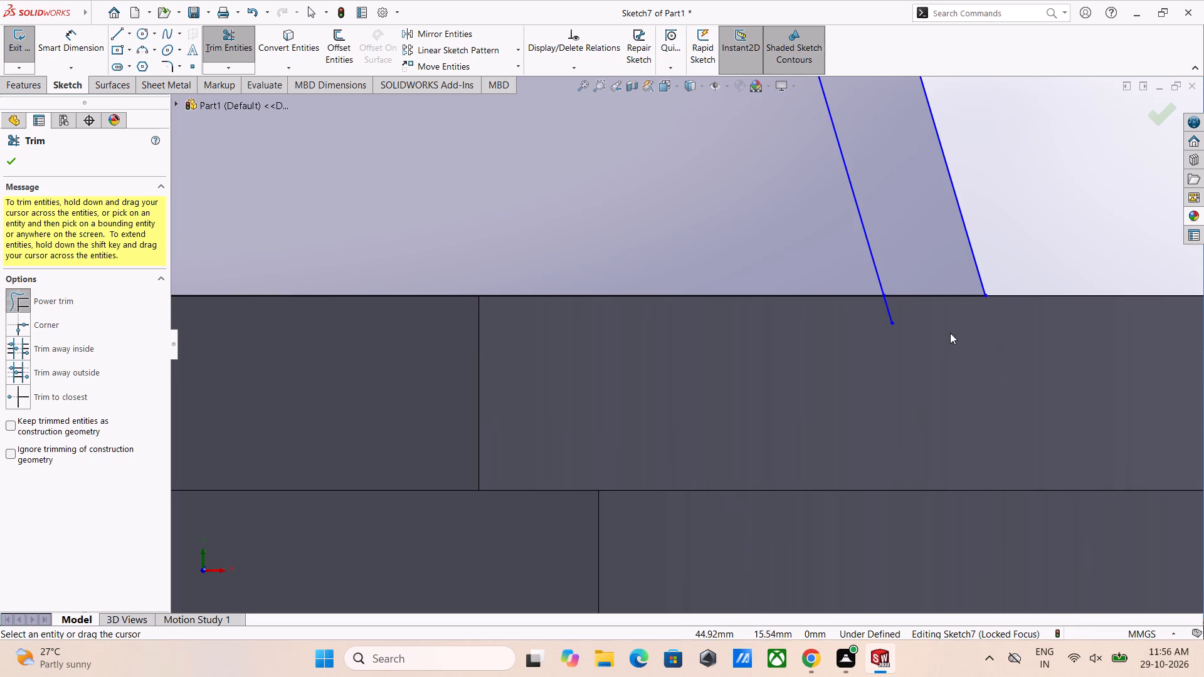
pyautogui.moveTo(939, 323); pyautogui.dragTo(842, 318)
pyautogui.scroll(14, 829, 336)
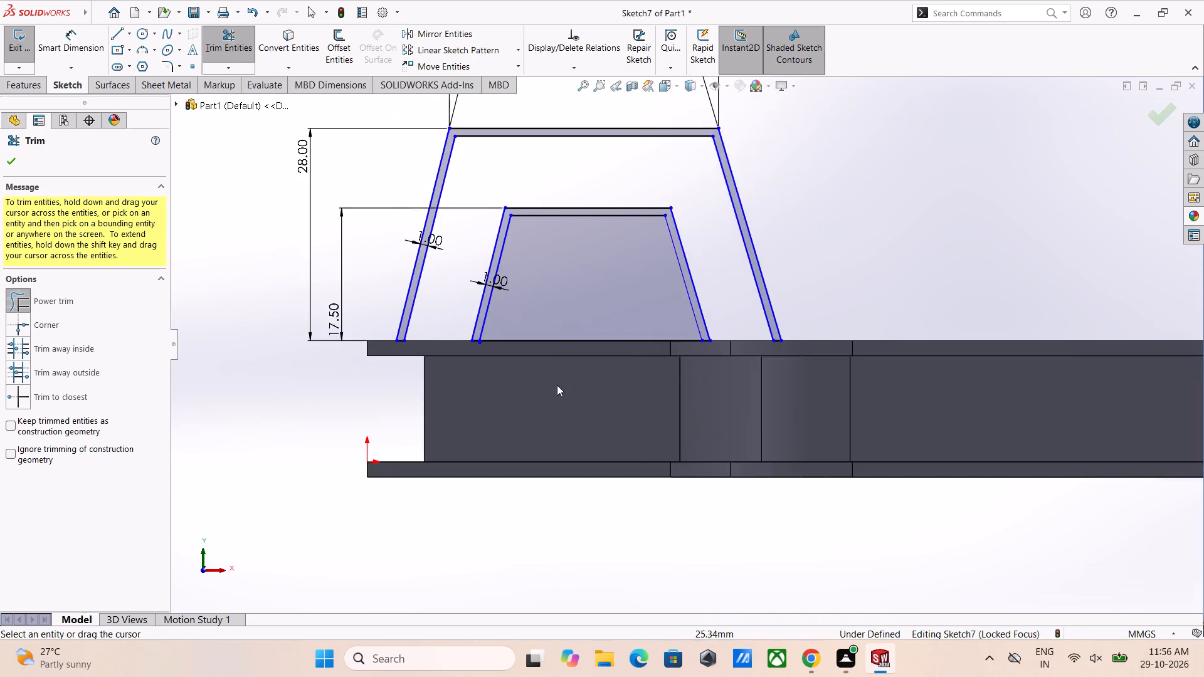
pyautogui.scroll(-9, 557, 385)
pyautogui.scroll(3, 439, 264)
pyautogui.scroll(-4, 502, 297)
pyautogui.moveTo(663, 233); pyautogui.dragTo(647, 241)
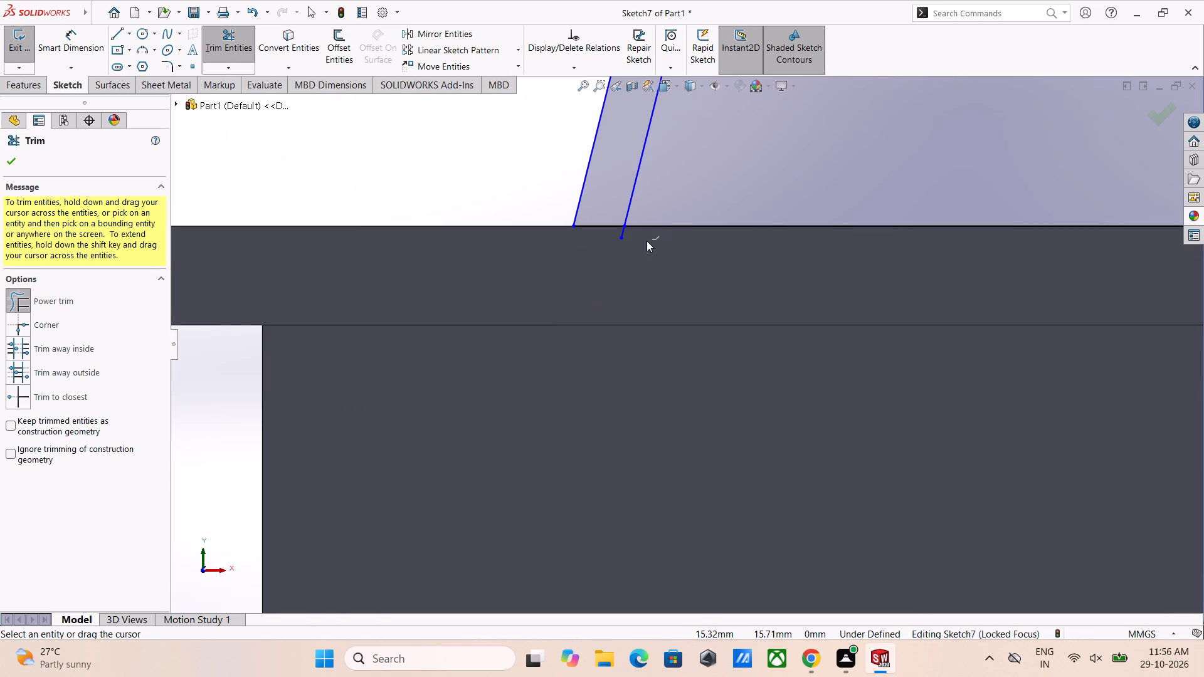
pyautogui.moveTo(647, 241); pyautogui.dragTo(601, 234)
# Trim away the inner trapezoid's base line between its two leg feet, leaving the feet closed.
pyautogui.scroll(4, 650, 288)
pyautogui.scroll(3, 788, 317)
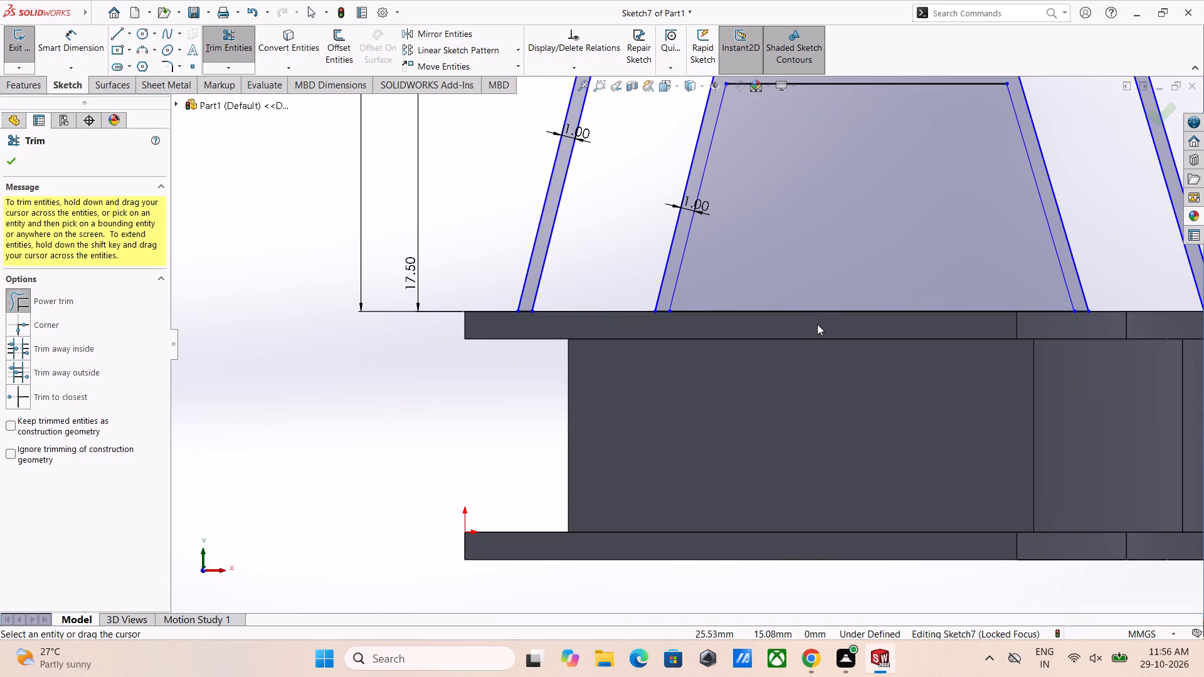
pyautogui.moveTo(820, 325); pyautogui.dragTo(815, 284)
pyautogui.scroll(4, 909, 305)
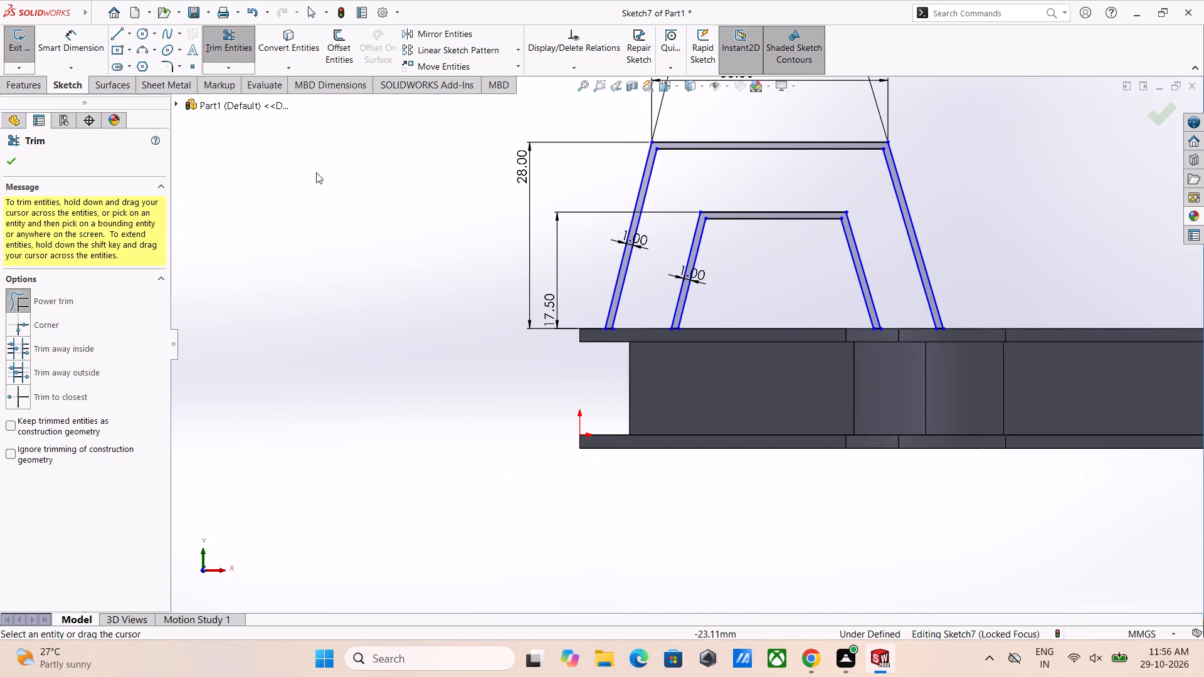
pyautogui.click(9, 165)
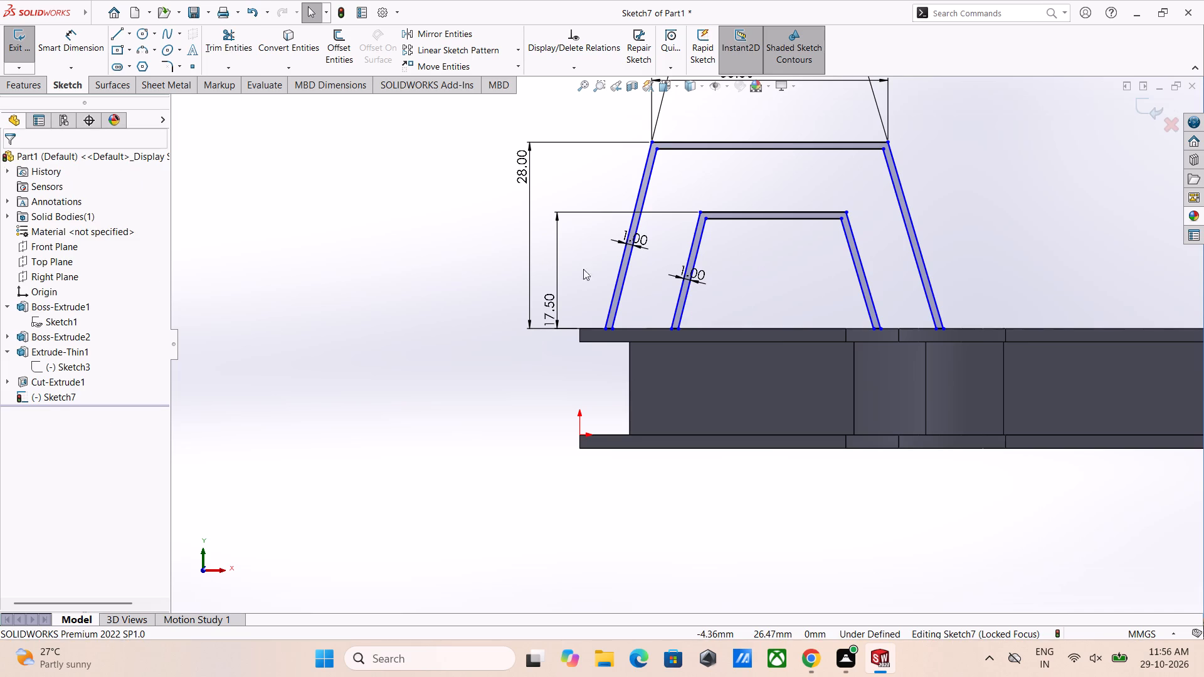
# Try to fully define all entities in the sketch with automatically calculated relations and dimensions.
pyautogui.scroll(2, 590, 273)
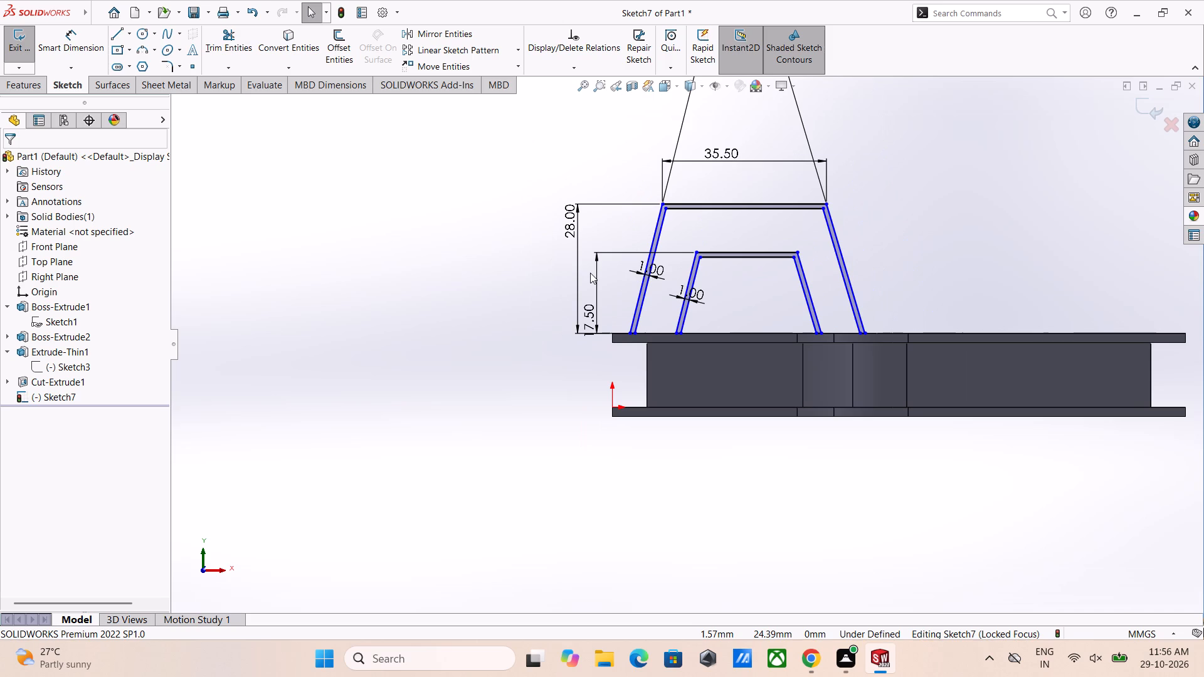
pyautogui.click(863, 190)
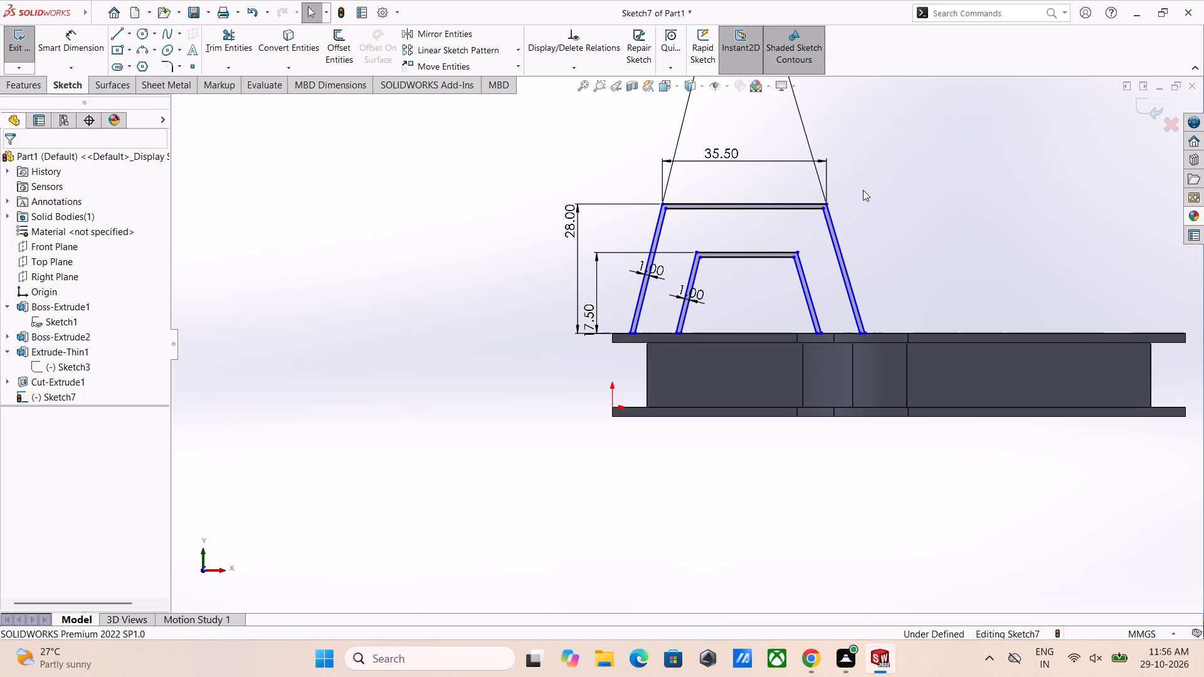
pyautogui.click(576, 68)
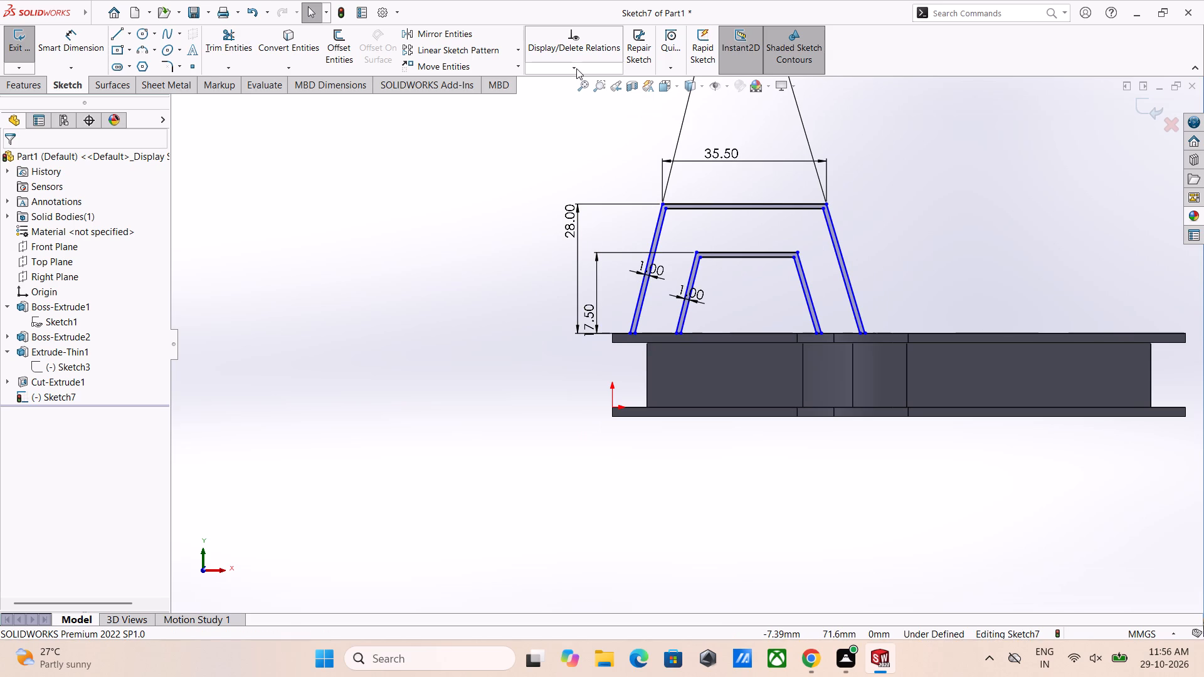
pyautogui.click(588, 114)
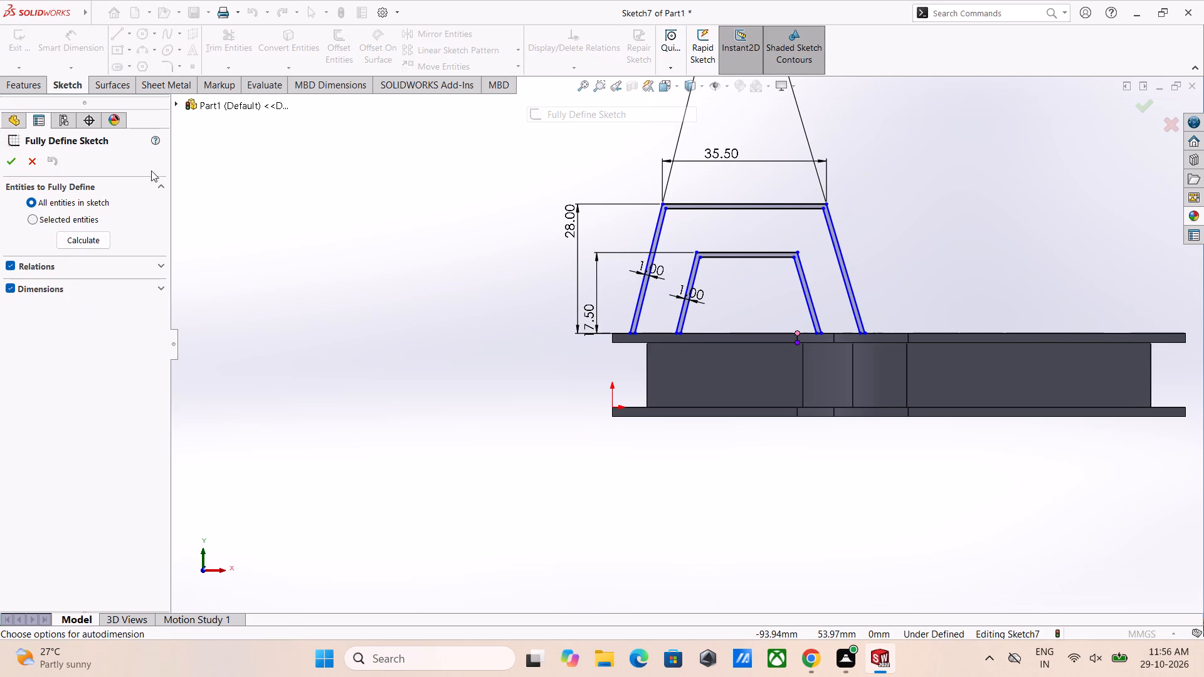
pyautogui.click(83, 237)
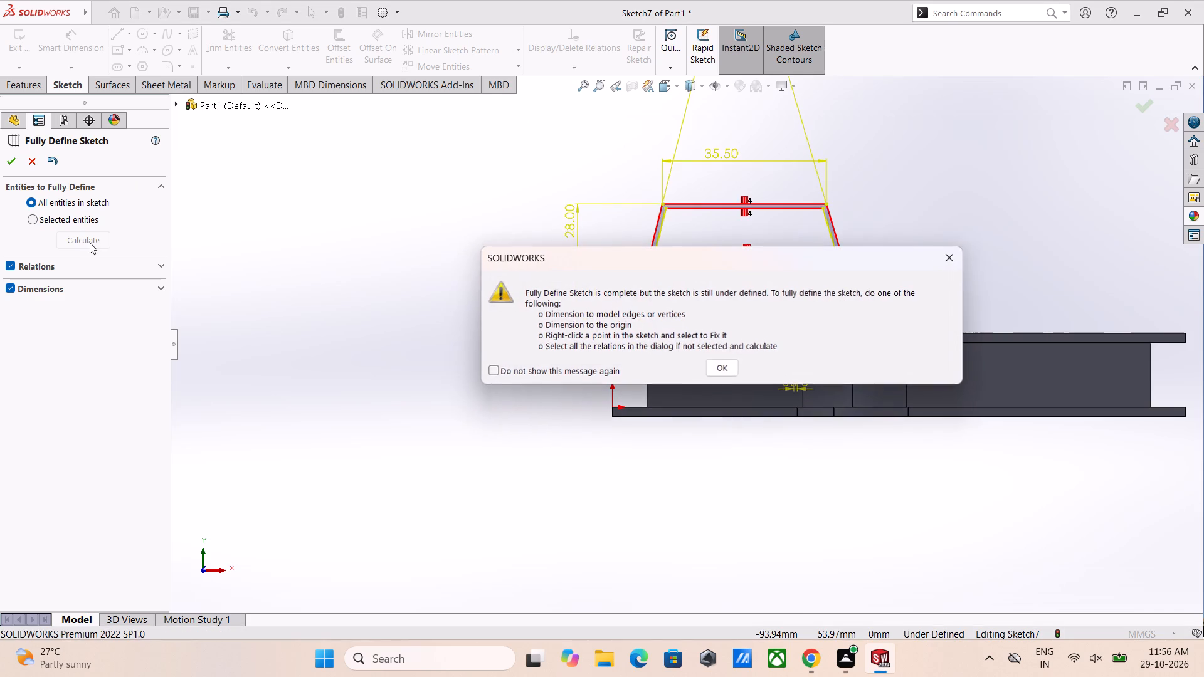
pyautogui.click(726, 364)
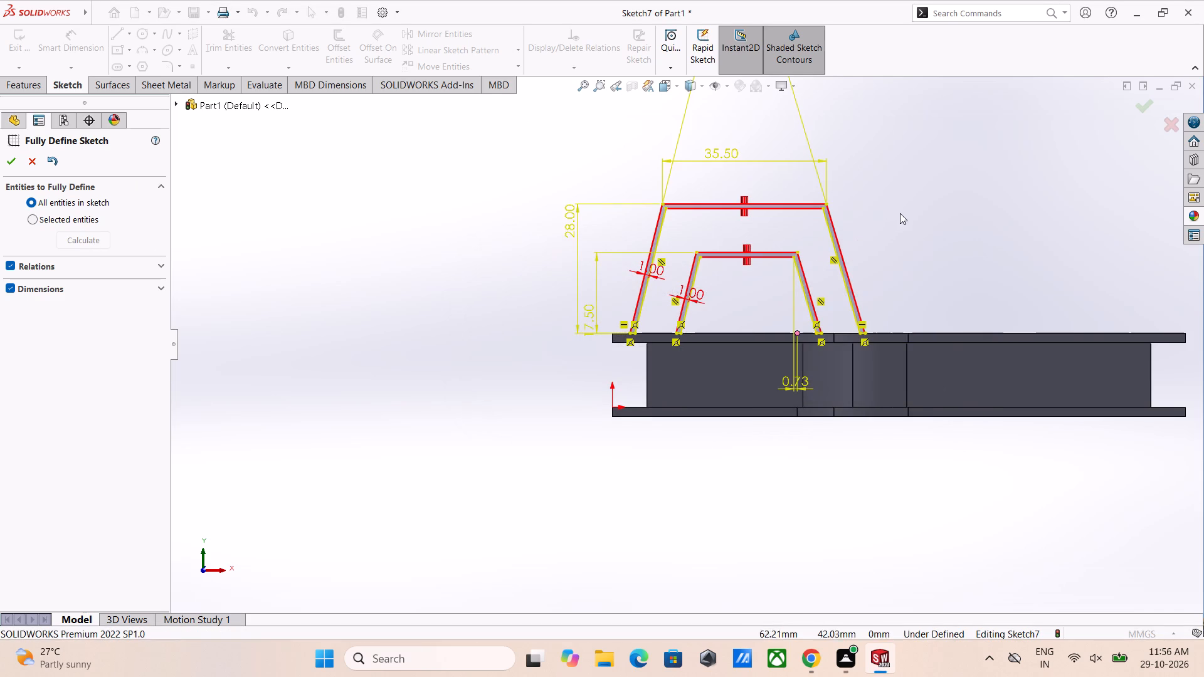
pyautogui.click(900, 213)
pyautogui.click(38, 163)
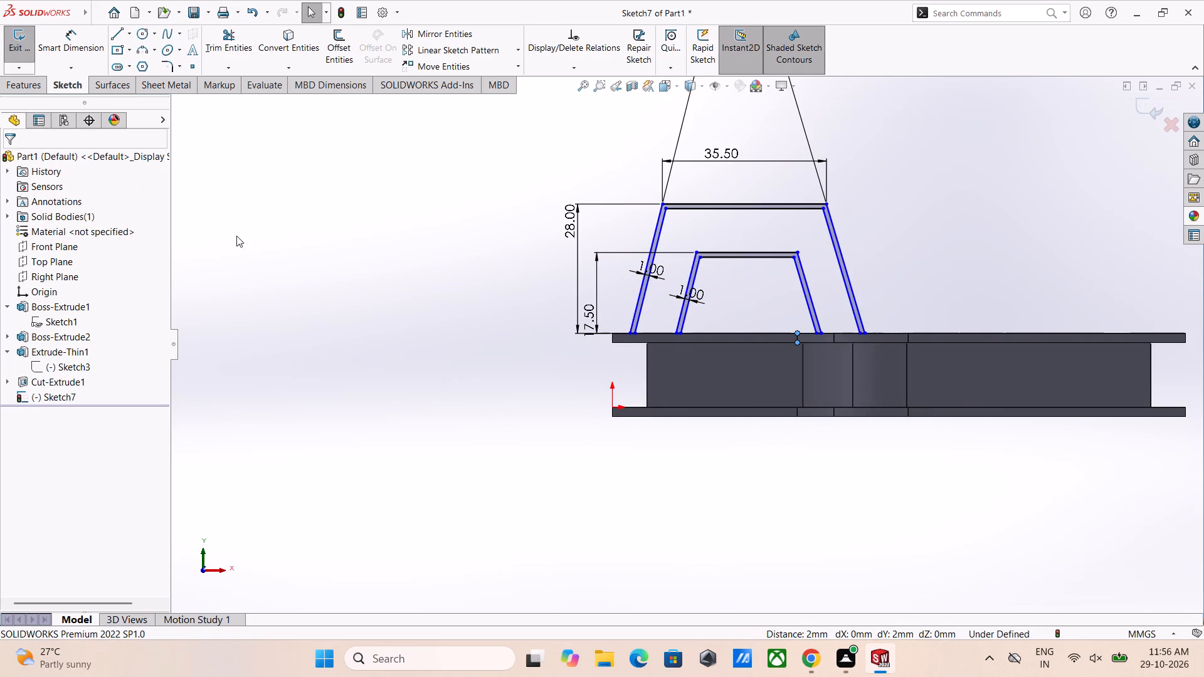
# Dimension the inner trapezoid's outer top line to a length of 20.22 mm.
pyautogui.scroll(-1, 492, 257)
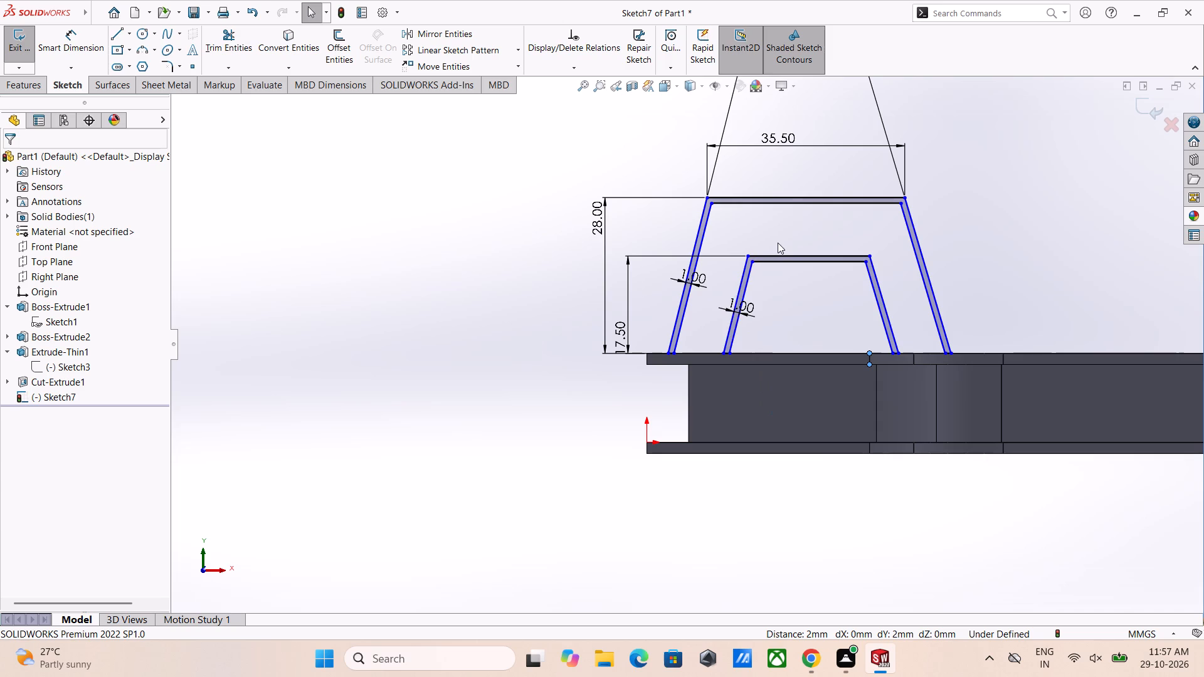
pyautogui.moveTo(1015, 255); pyautogui.dragTo(999, 178, button='right')
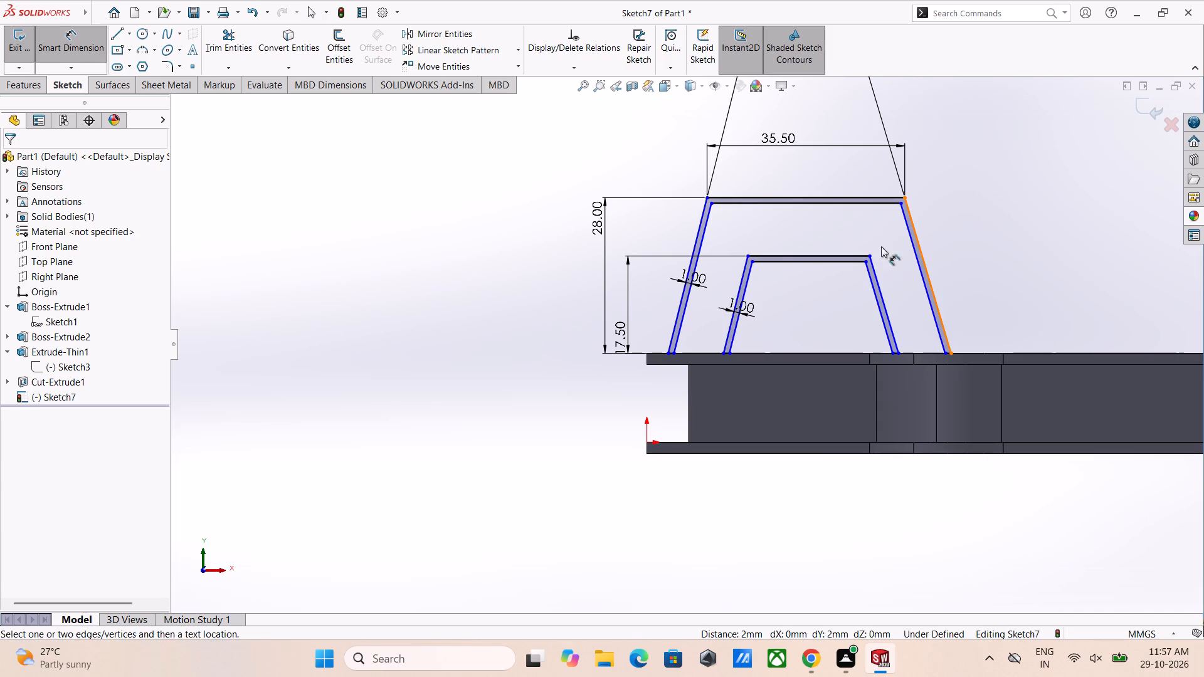
pyautogui.click(832, 255)
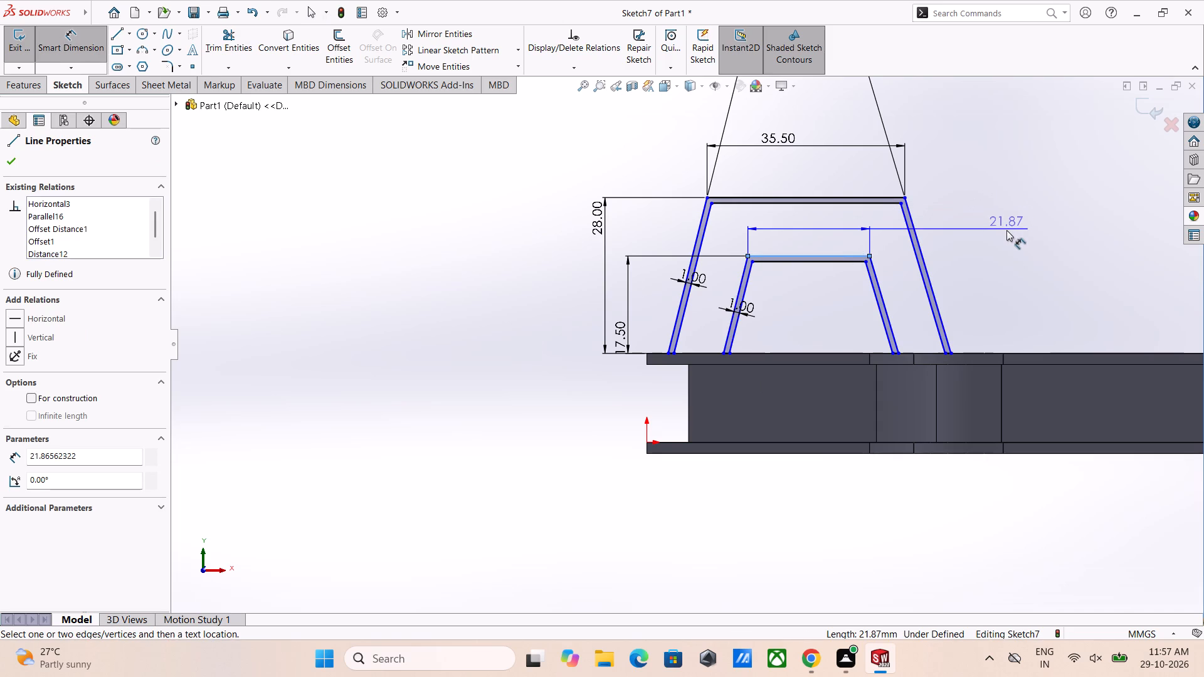
pyautogui.click(1006, 230)
pyautogui.write('20.22')
pyautogui.press('Return')
pyautogui.click(1025, 320)
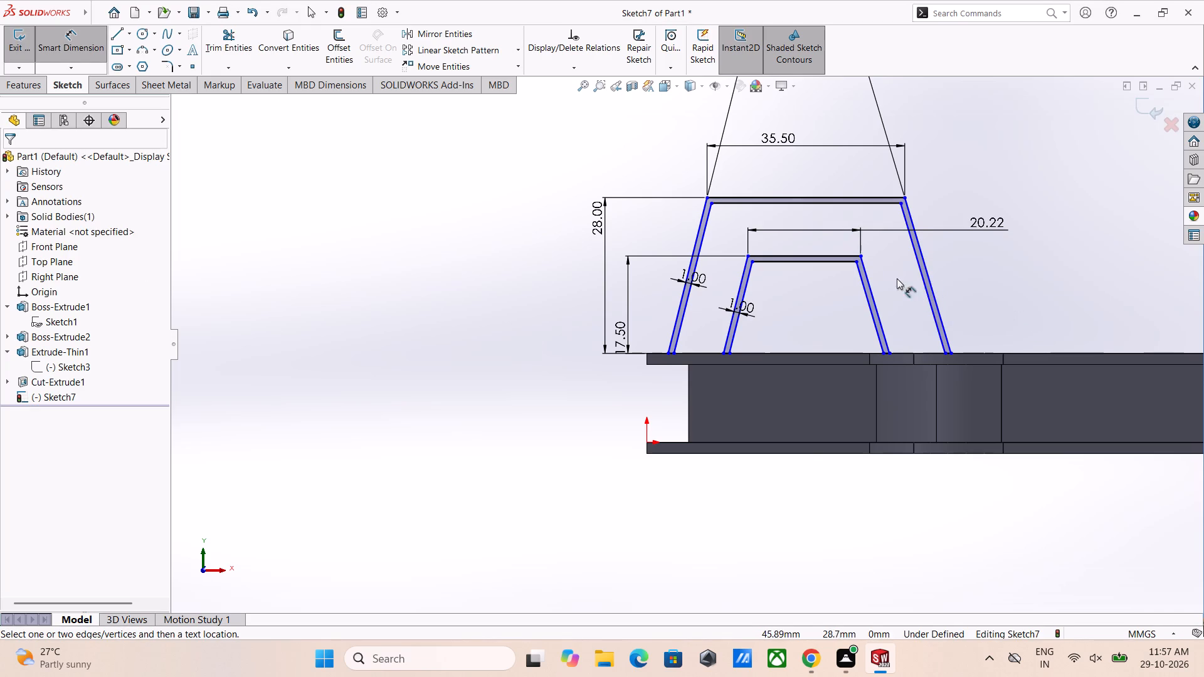
pyautogui.press('Escape')
pyautogui.press('Escape')
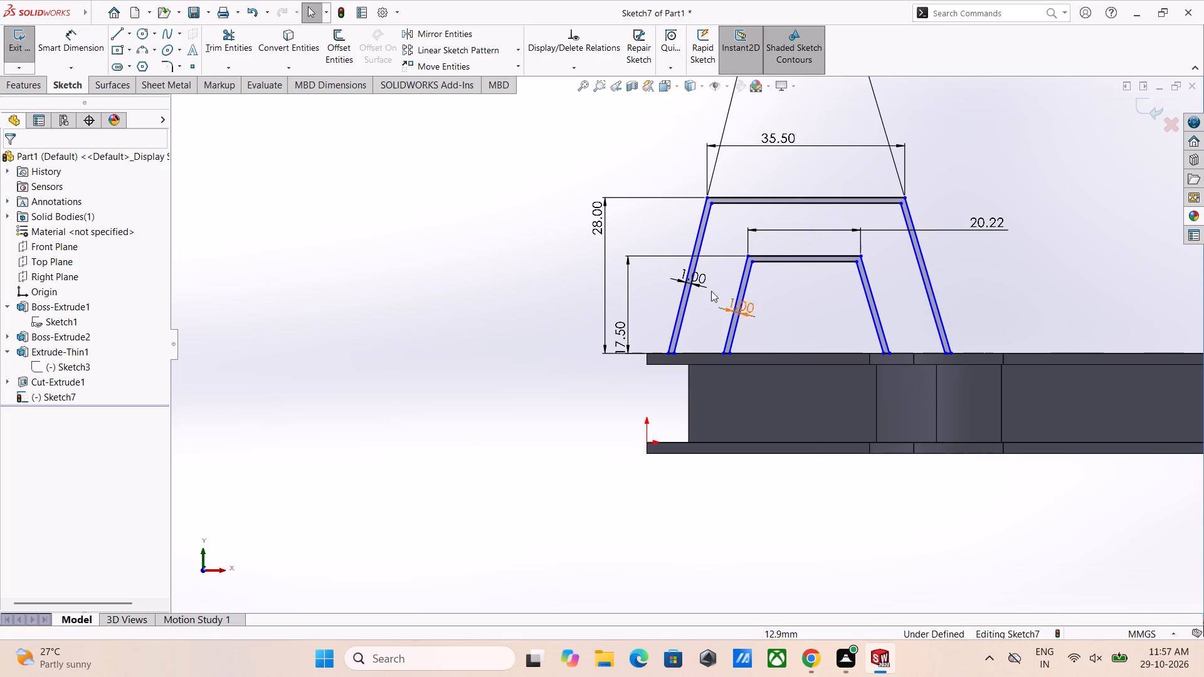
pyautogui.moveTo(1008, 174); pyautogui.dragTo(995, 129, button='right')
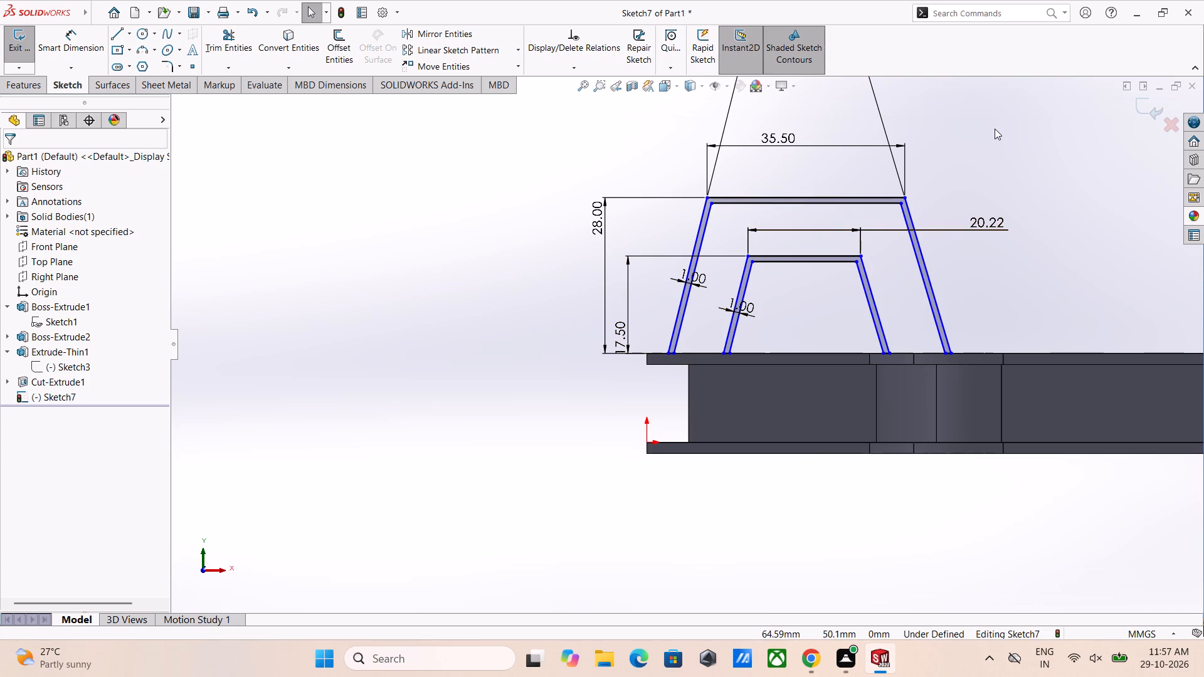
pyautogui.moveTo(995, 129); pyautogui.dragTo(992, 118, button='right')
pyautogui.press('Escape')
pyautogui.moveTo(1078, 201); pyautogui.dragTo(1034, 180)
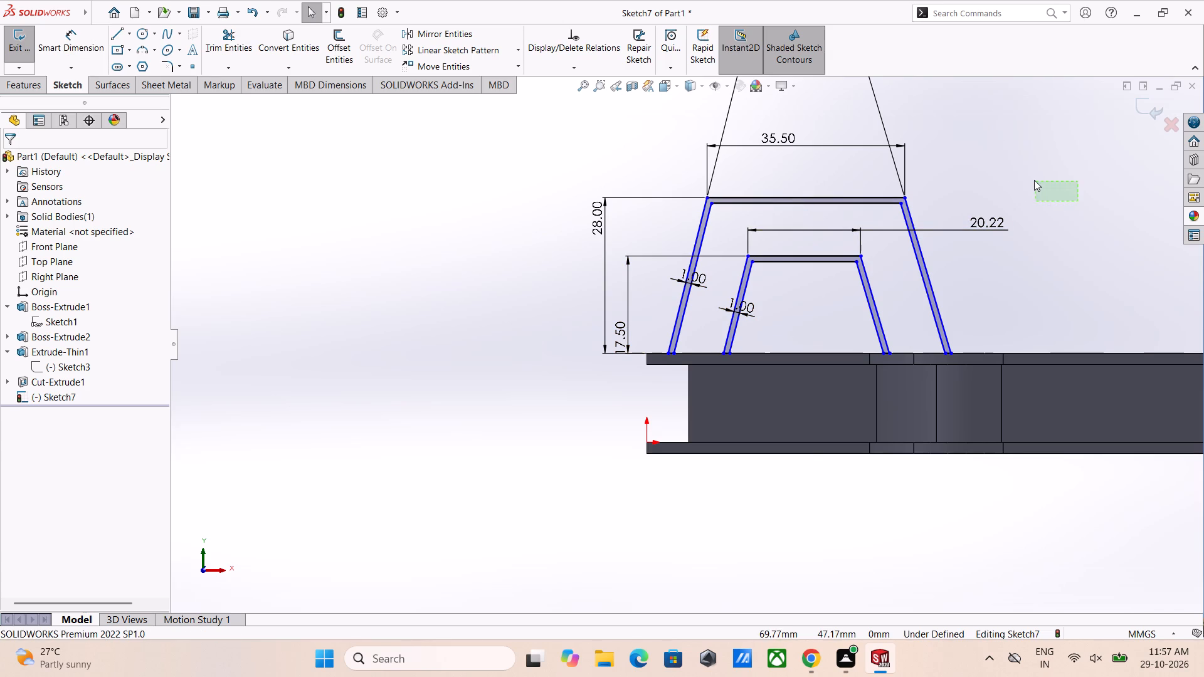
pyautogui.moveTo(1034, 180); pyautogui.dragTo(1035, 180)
# Sketch a vertical construction line about 58 mm long downward from the midpoint of the outer trapezoid's top line.
pyautogui.moveTo(1047, 208); pyautogui.dragTo(984, 214, button='right')
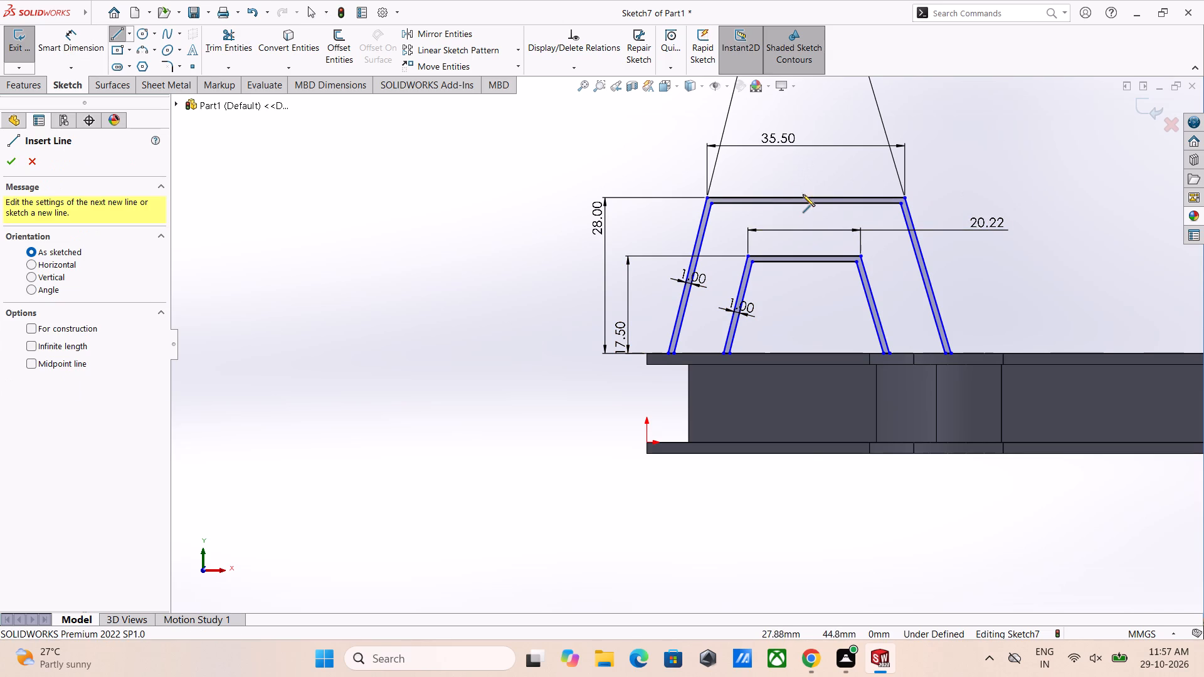
pyautogui.click(806, 197)
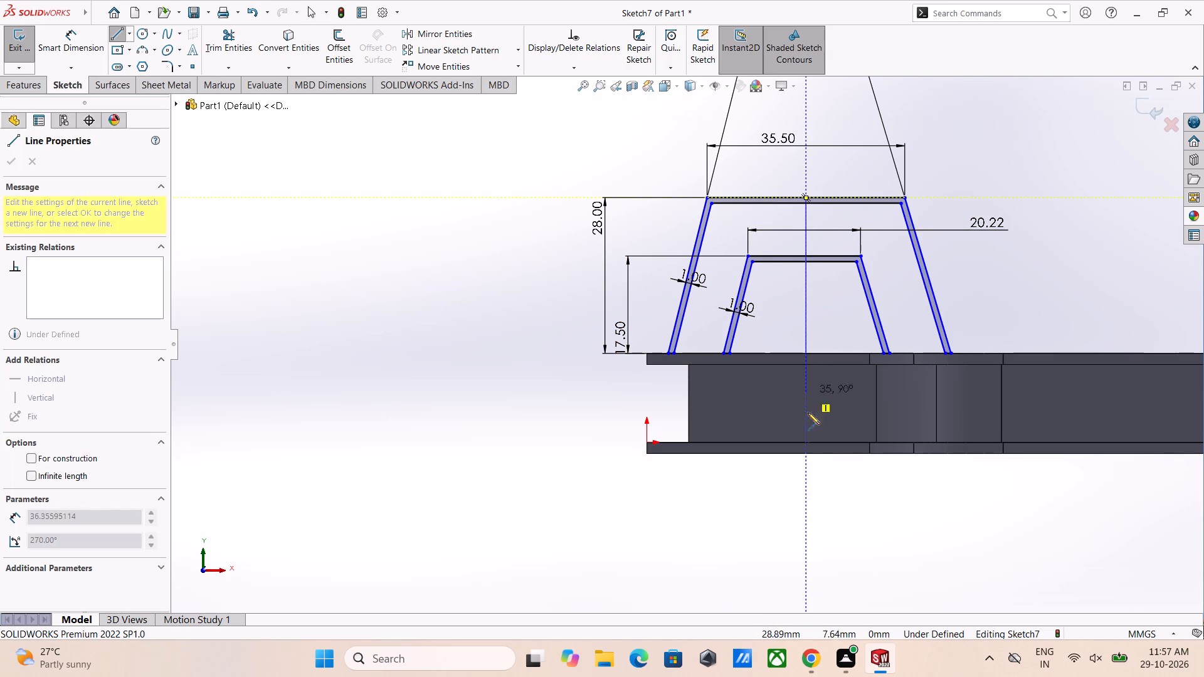
pyautogui.click(805, 520)
pyautogui.press('Escape')
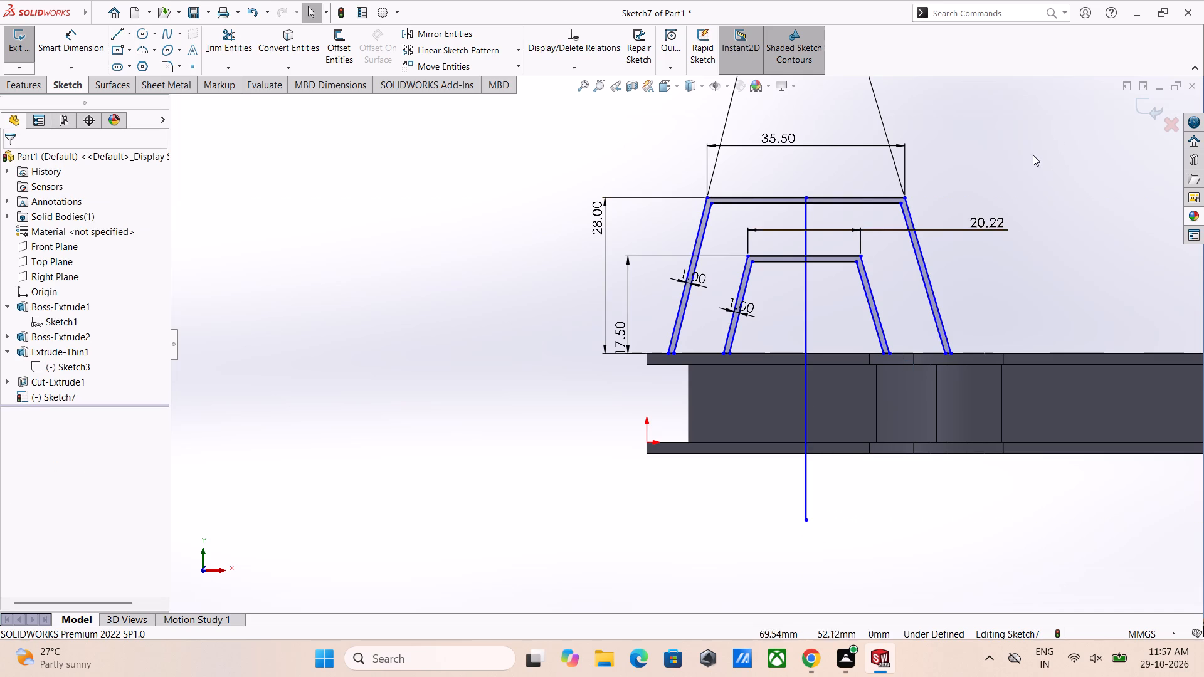
pyautogui.click(805, 323)
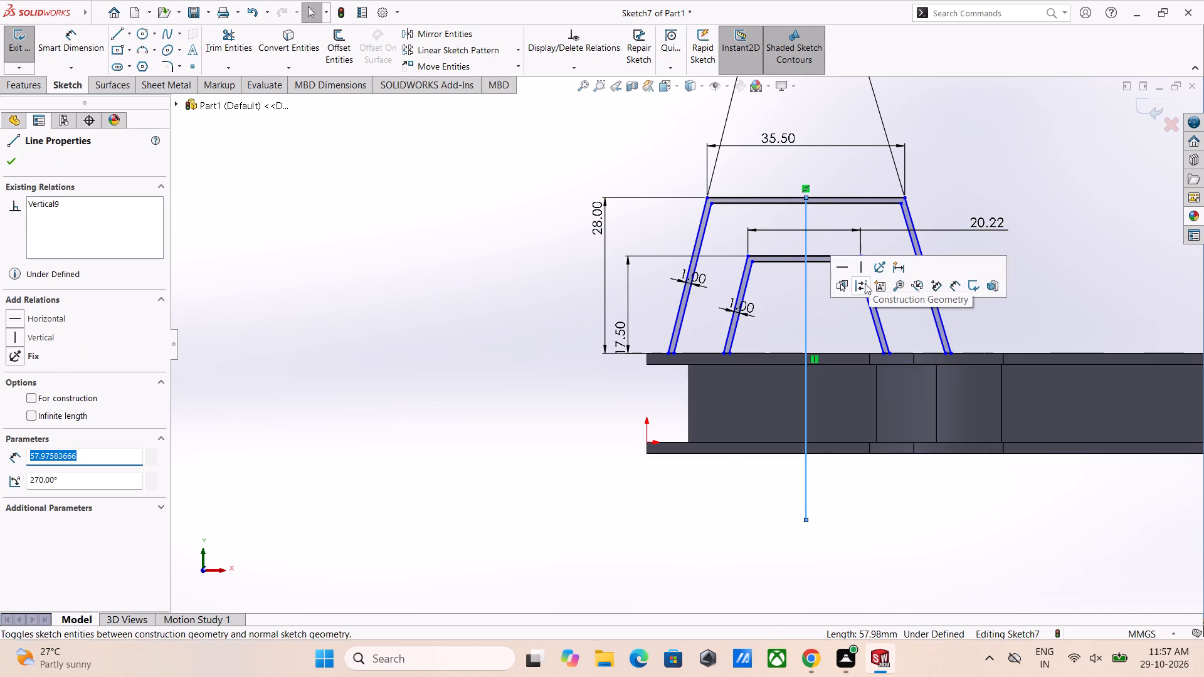
pyautogui.click(865, 283)
pyautogui.click(996, 178)
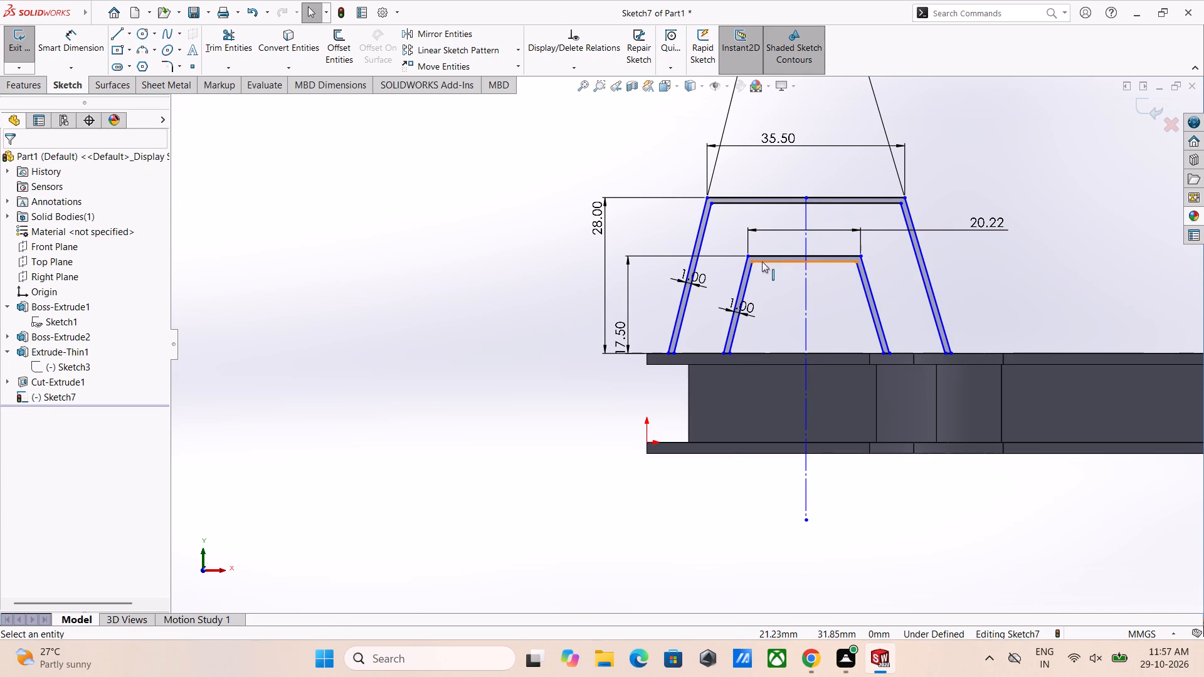
# Make the two top corners of the inner trapezoid symmetric about the vertical construction line.
pyautogui.keyDown('ctrl'); pyautogui.click(747, 257); pyautogui.keyUp('ctrl')
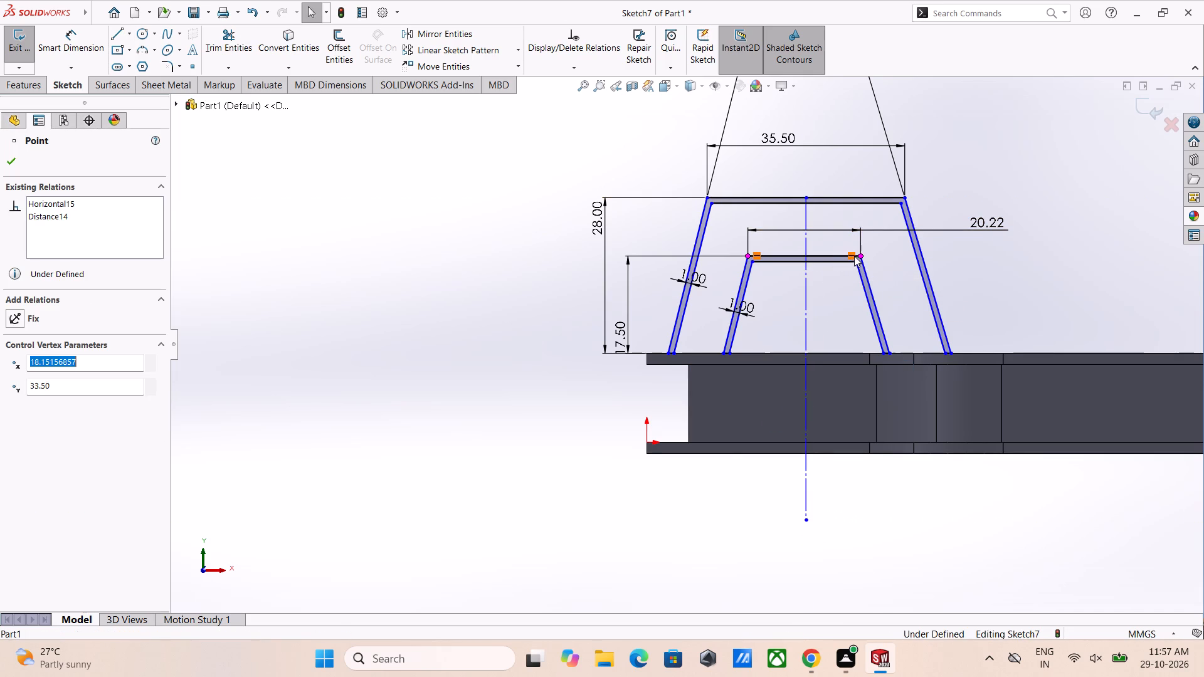
pyautogui.keyDown('ctrl'); pyautogui.click(861, 256); pyautogui.keyUp('ctrl')
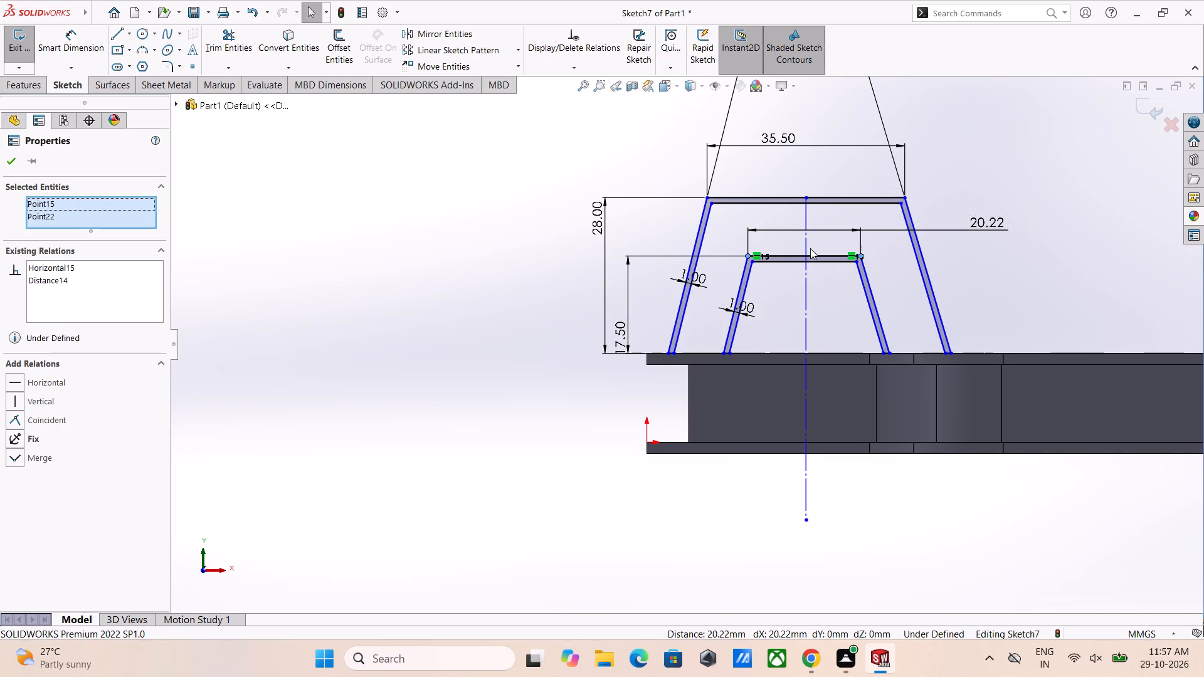
pyautogui.keyDown('ctrl'); pyautogui.click(806, 246); pyautogui.keyUp('ctrl')
pyautogui.click(845, 189)
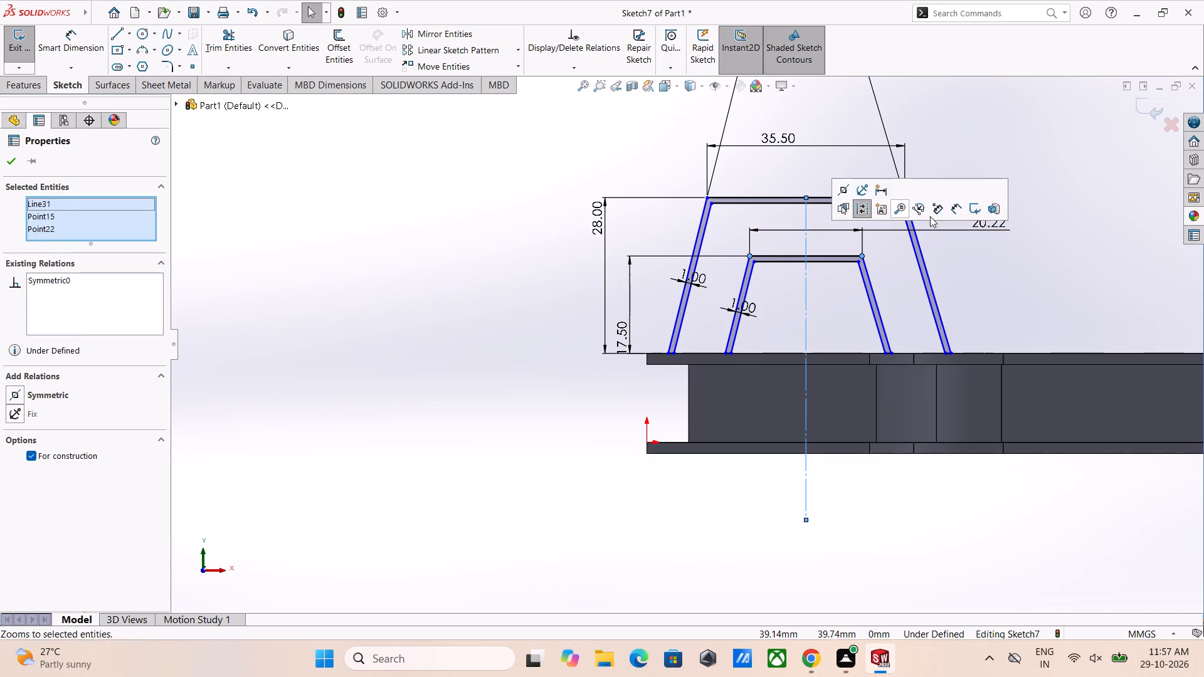
pyautogui.click(1013, 265)
pyautogui.press('Escape')
pyautogui.press('Escape')
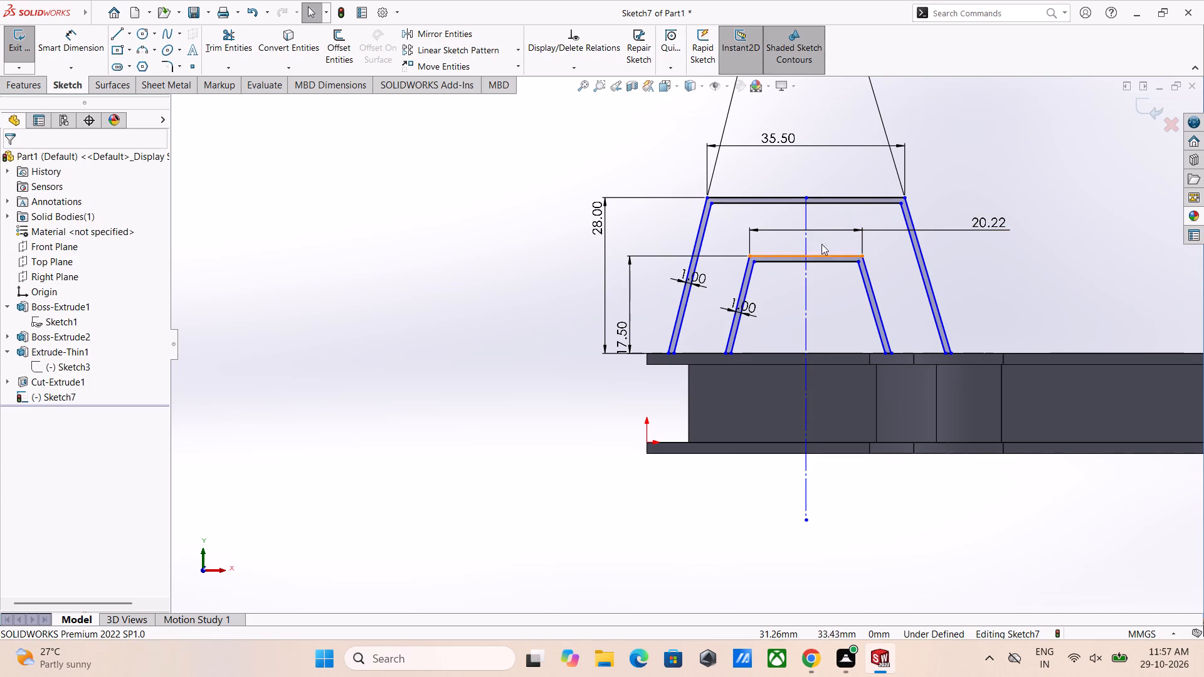
pyautogui.press('Escape')
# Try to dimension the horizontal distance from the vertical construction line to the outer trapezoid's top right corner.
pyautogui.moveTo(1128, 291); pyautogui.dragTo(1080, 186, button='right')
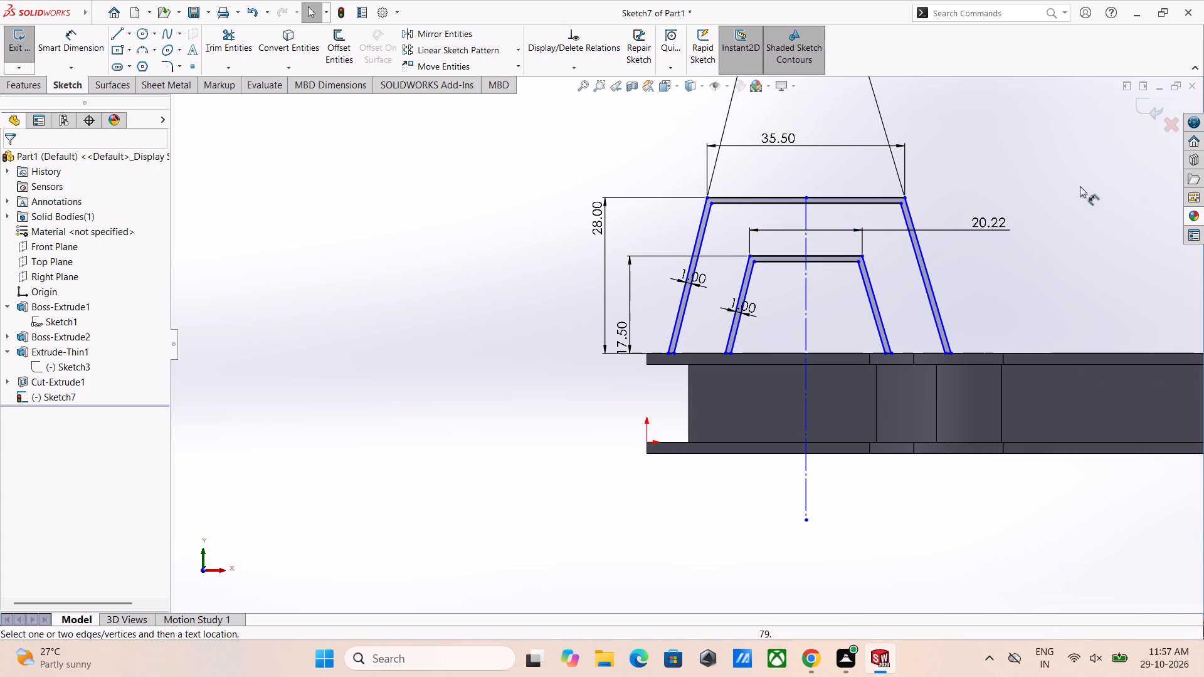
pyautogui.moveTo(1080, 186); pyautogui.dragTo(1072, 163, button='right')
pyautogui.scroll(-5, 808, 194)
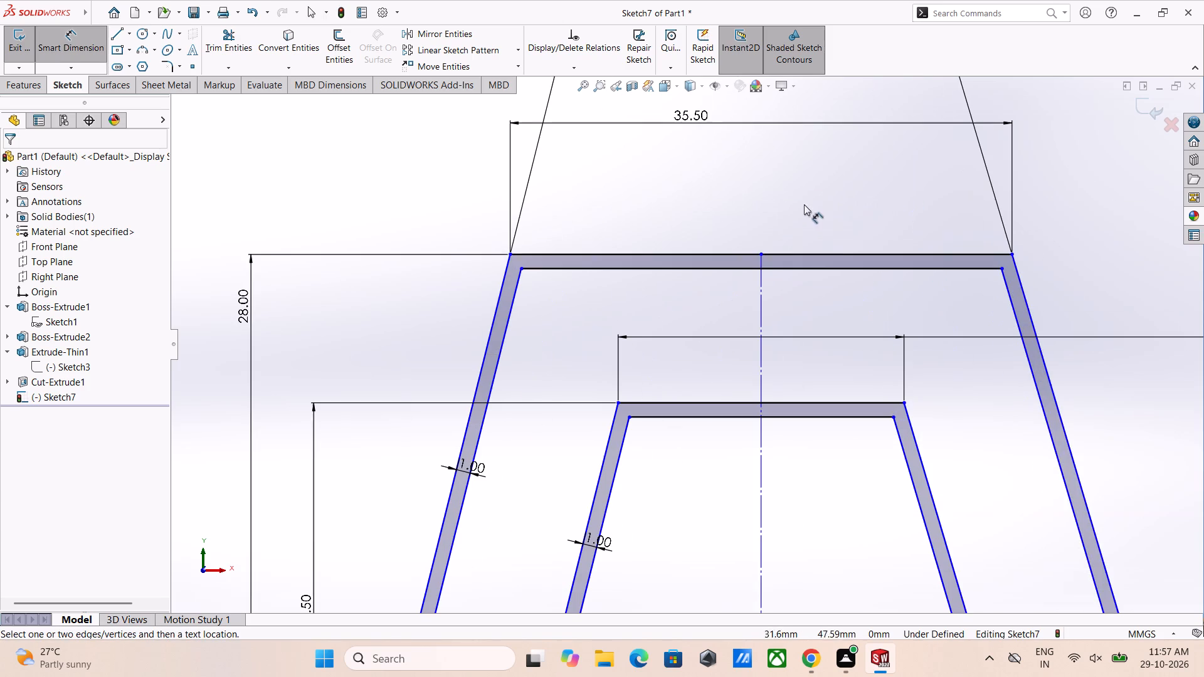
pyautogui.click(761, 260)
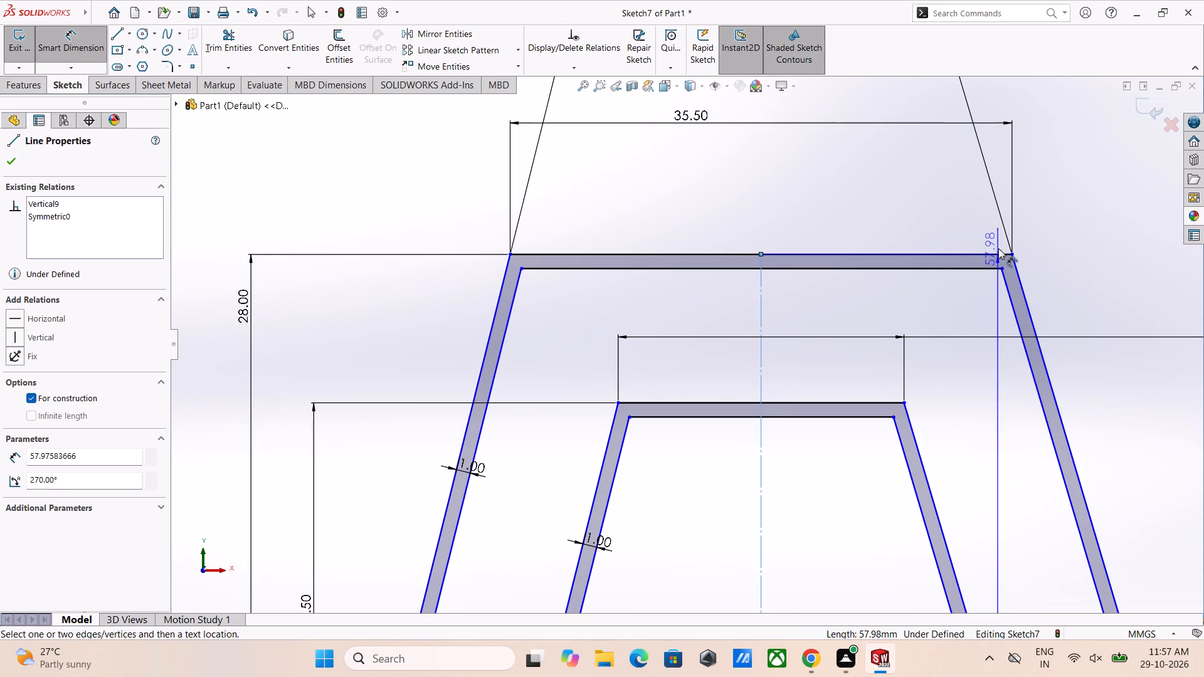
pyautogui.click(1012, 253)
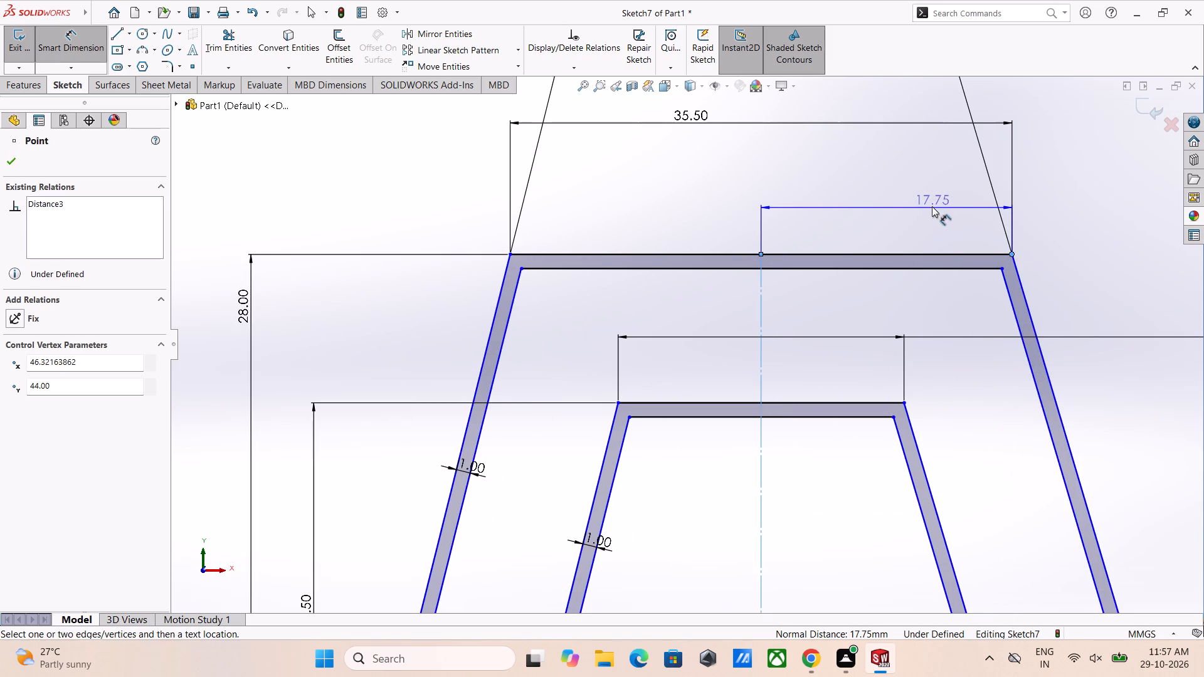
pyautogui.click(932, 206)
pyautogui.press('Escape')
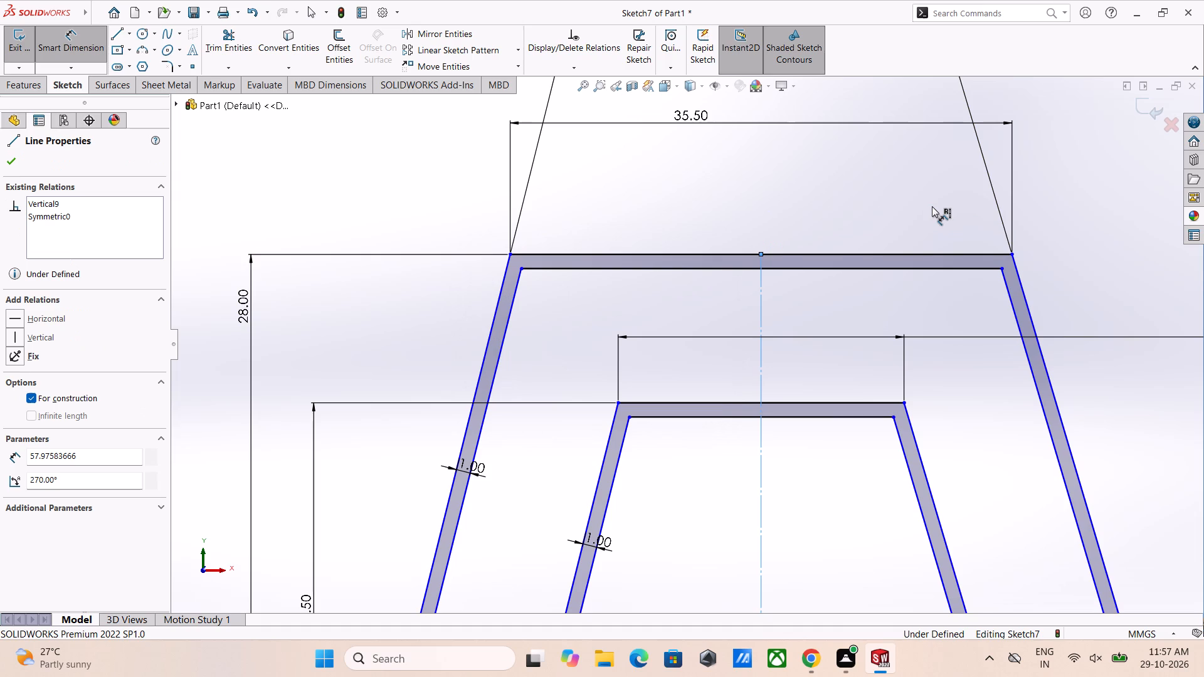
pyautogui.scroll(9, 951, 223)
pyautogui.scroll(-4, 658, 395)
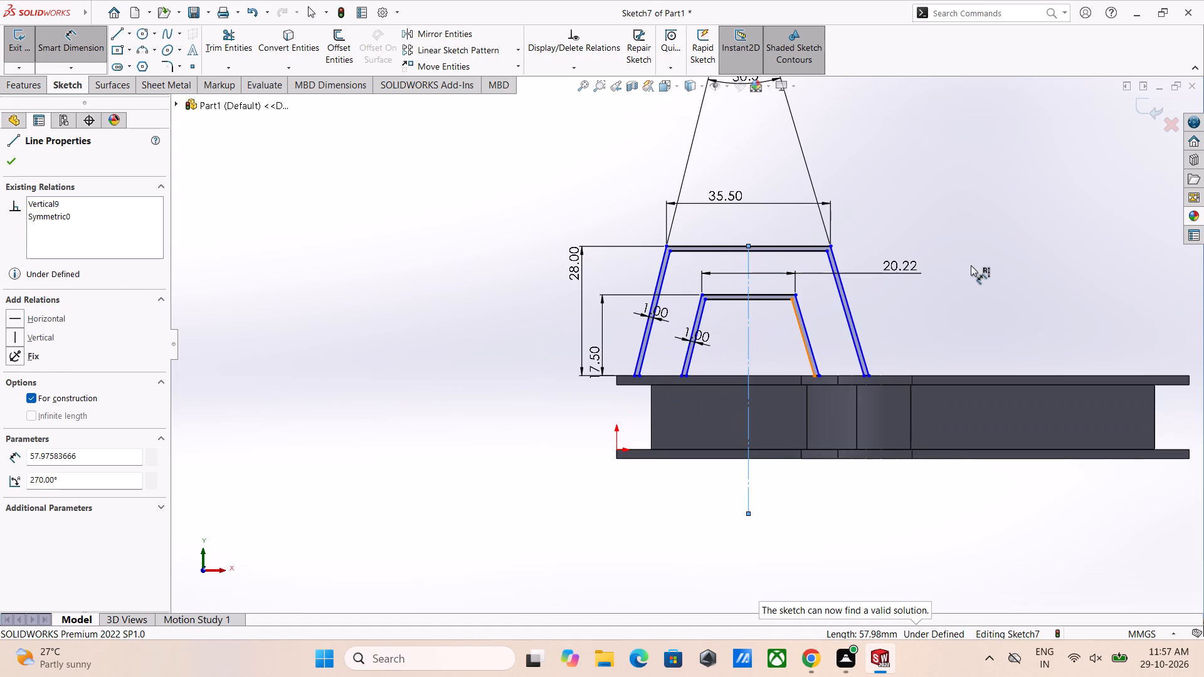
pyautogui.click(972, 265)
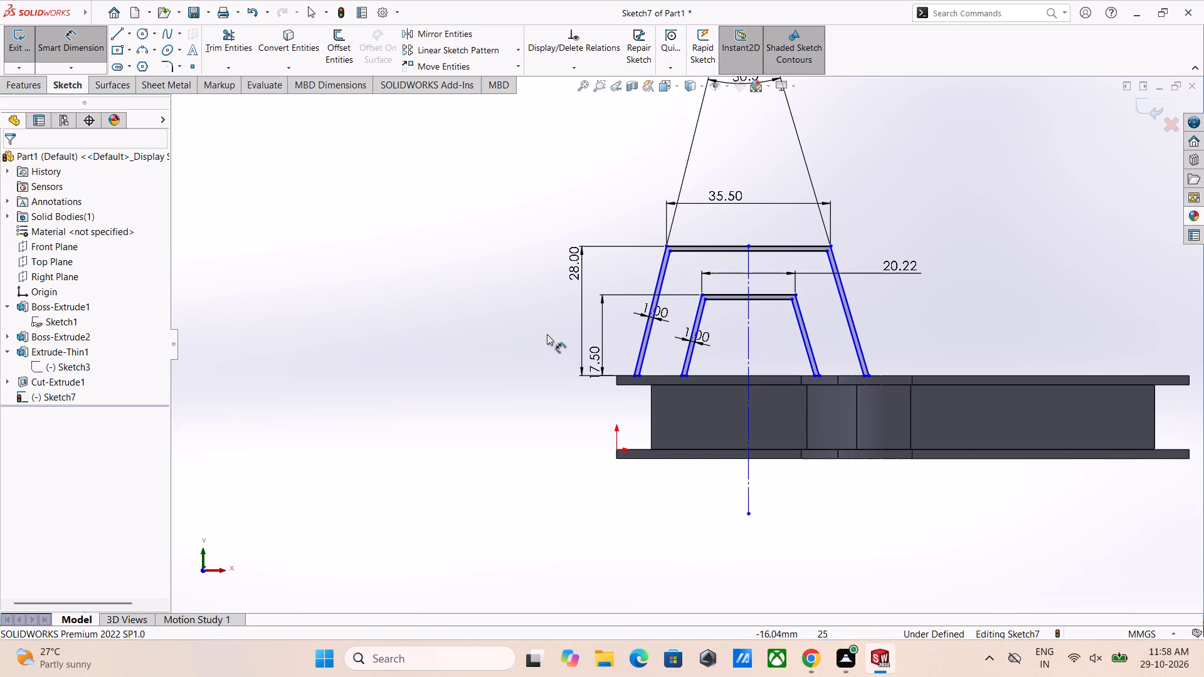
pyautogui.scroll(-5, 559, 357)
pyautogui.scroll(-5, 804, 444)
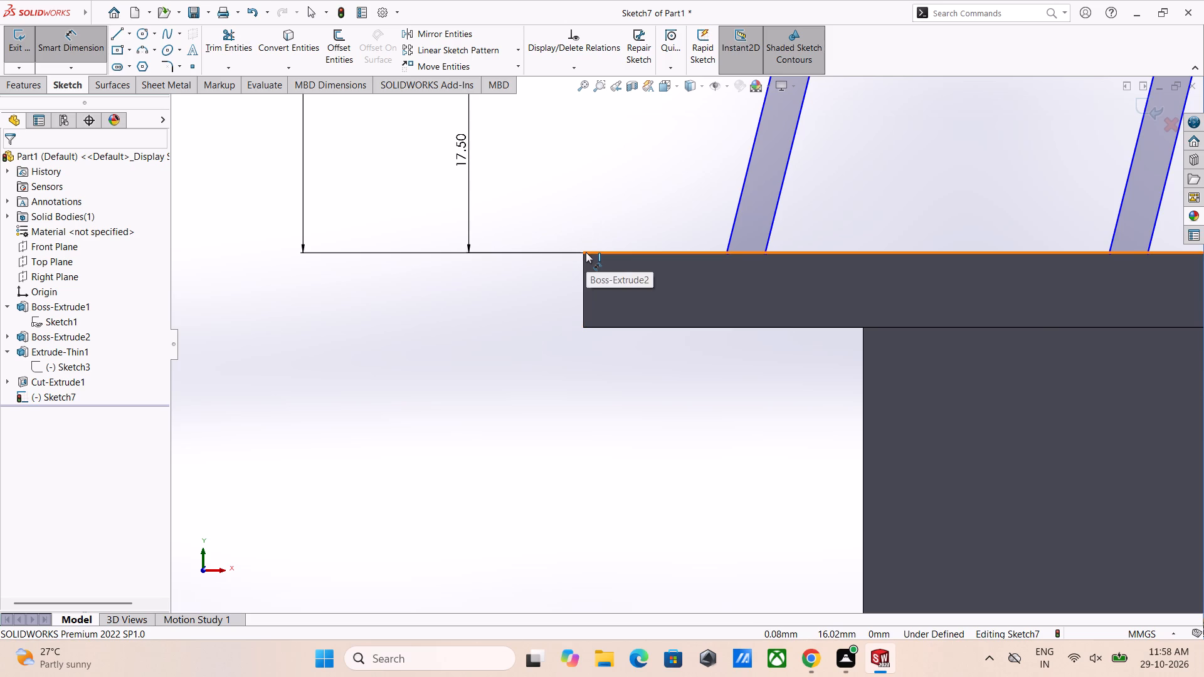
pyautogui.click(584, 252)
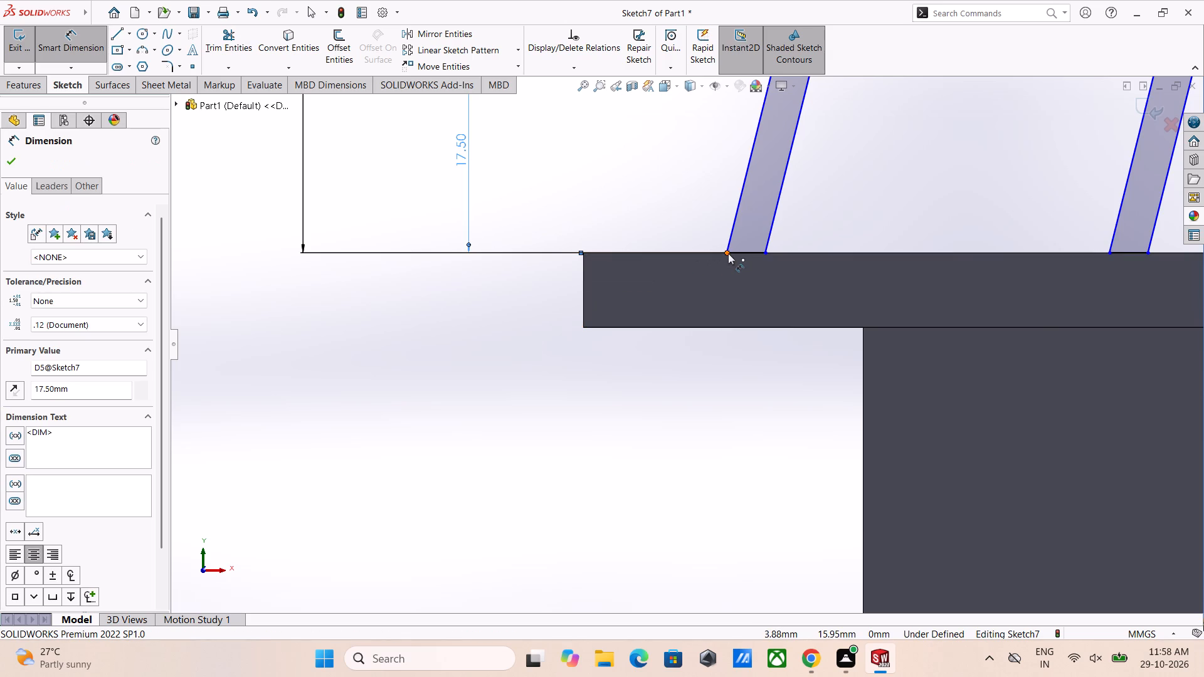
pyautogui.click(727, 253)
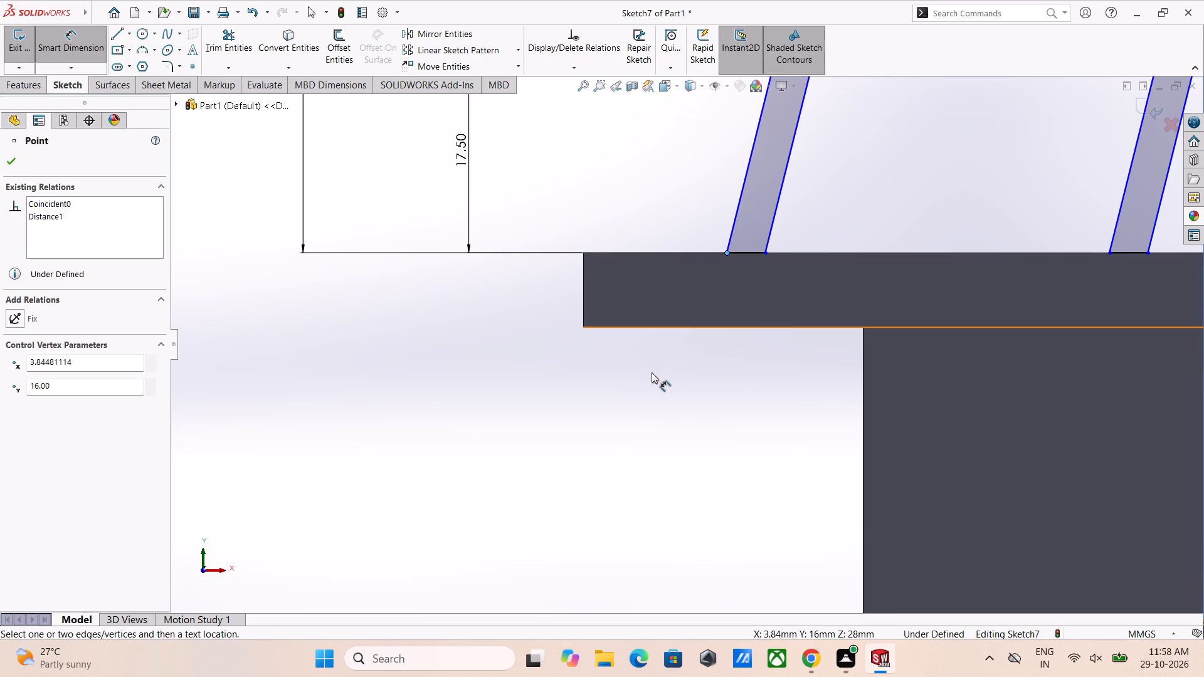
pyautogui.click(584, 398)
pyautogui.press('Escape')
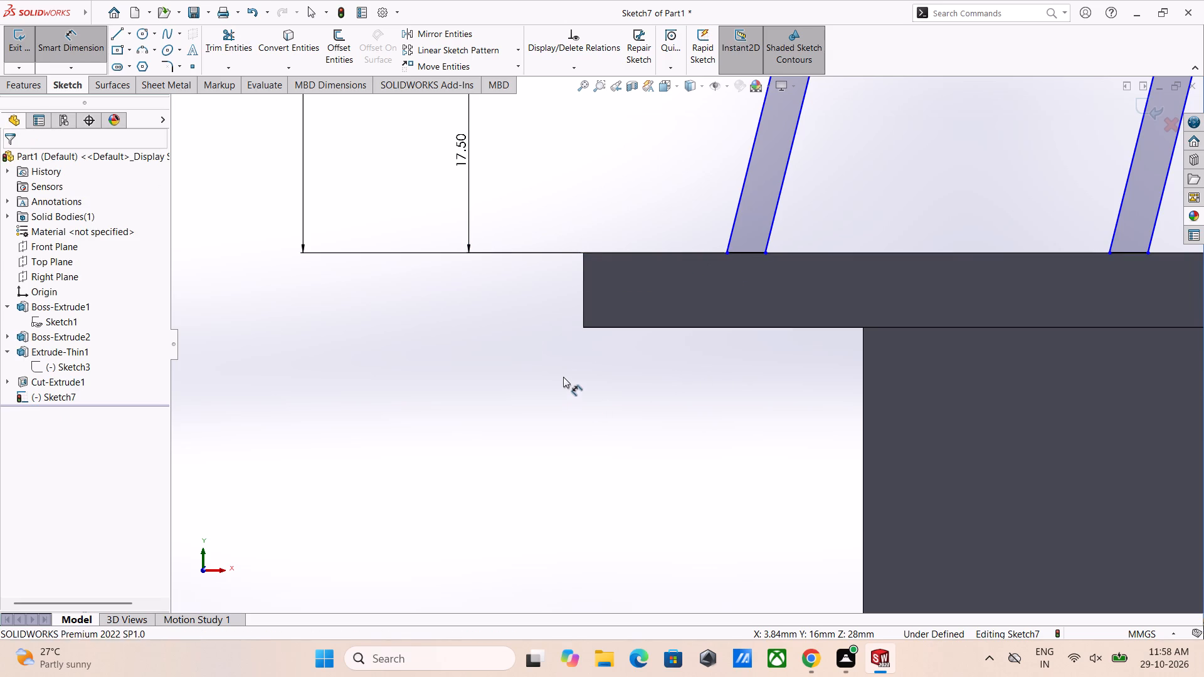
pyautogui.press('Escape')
# Dimension the horizontal distance from the upper frame's top left corner to the outer trapezoid's lower left outer corner as 3.3 mm.
pyautogui.moveTo(586, 216); pyautogui.dragTo(595, 176, button='right')
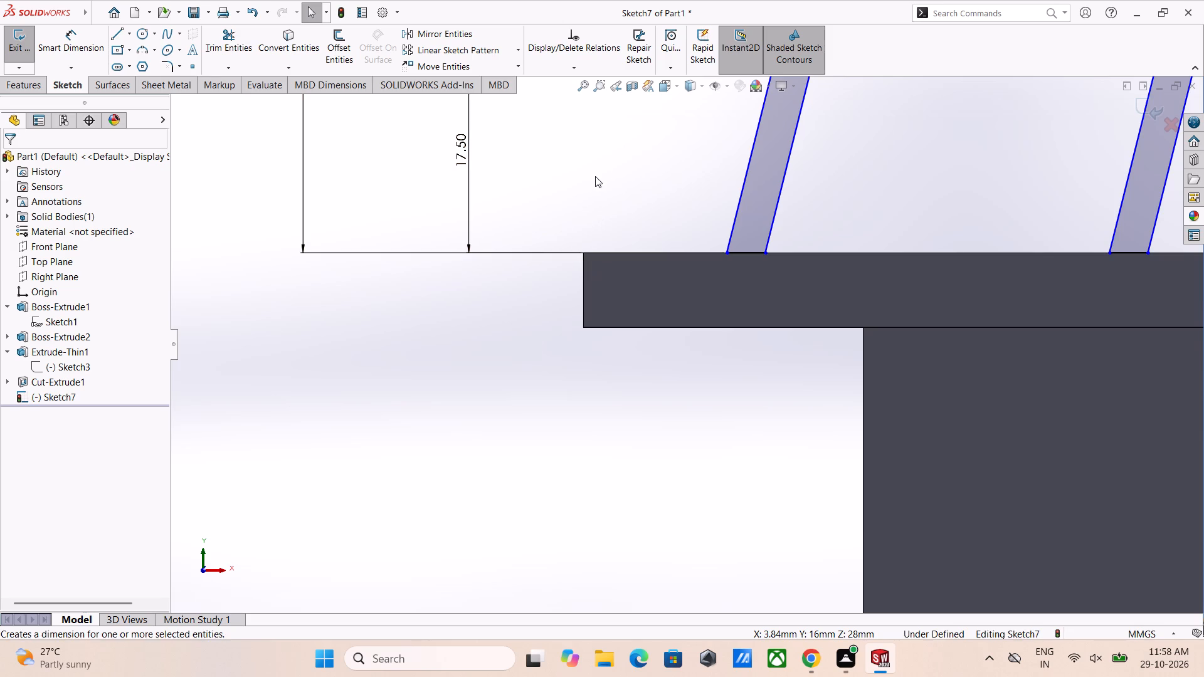
pyautogui.moveTo(595, 176); pyautogui.dragTo(598, 159, button='right')
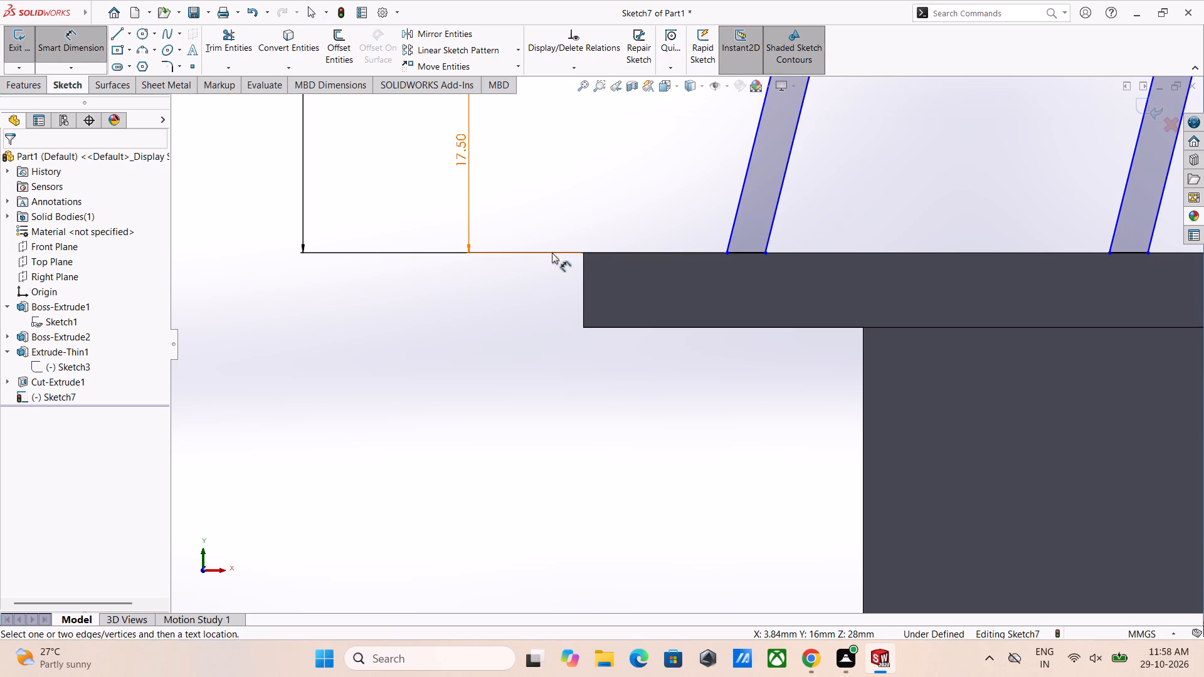
pyautogui.click(584, 251)
pyautogui.click(725, 251)
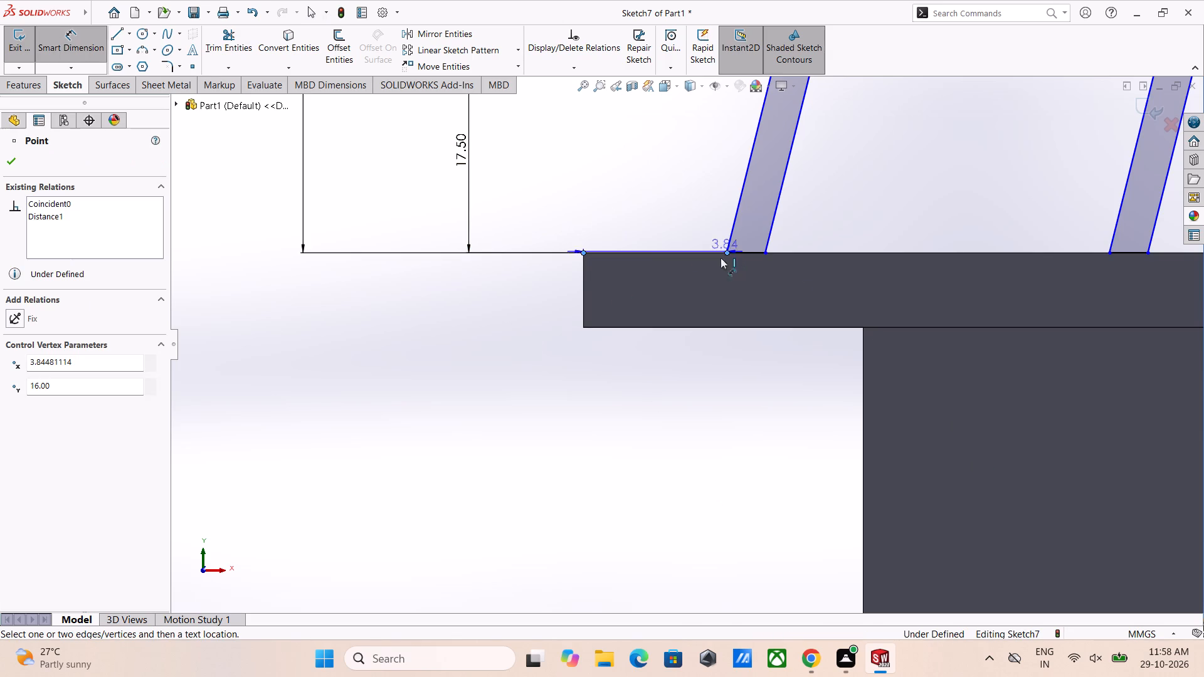
pyautogui.click(691, 407)
pyautogui.write('3.3')
pyautogui.press('Return')
pyautogui.scroll(5, 586, 319)
pyautogui.scroll(4, 663, 310)
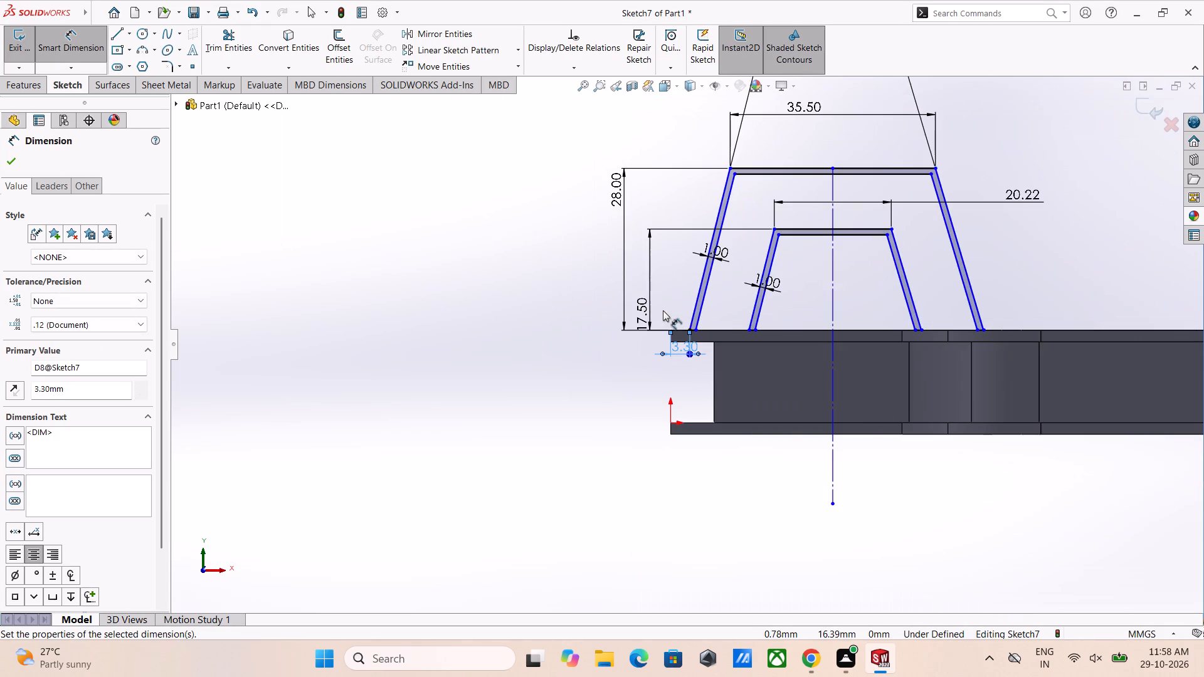
pyautogui.click(4, 162)
pyautogui.click(470, 312)
# Finish and exit the sketch of the two nested trapezoidal profiles.
pyautogui.scroll(-3, 751, 392)
pyautogui.scroll(-5, 633, 224)
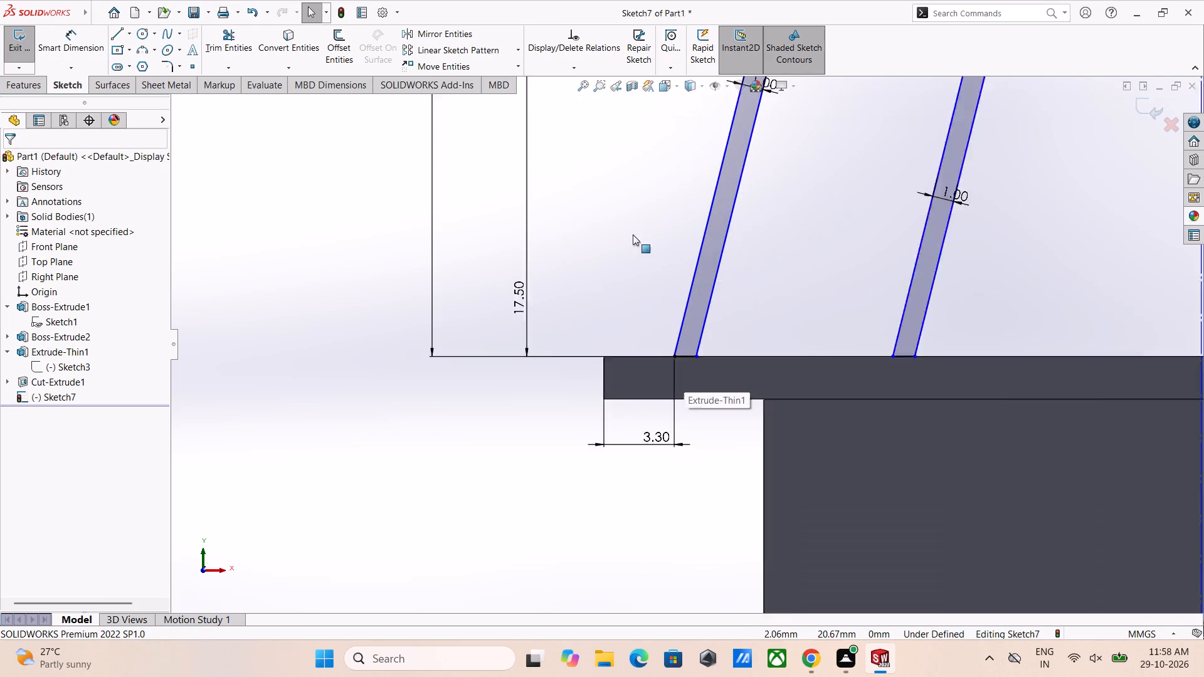
pyautogui.scroll(3, 646, 358)
pyautogui.scroll(-4, 655, 413)
pyautogui.scroll(-6, 758, 185)
pyautogui.scroll(4, 743, 341)
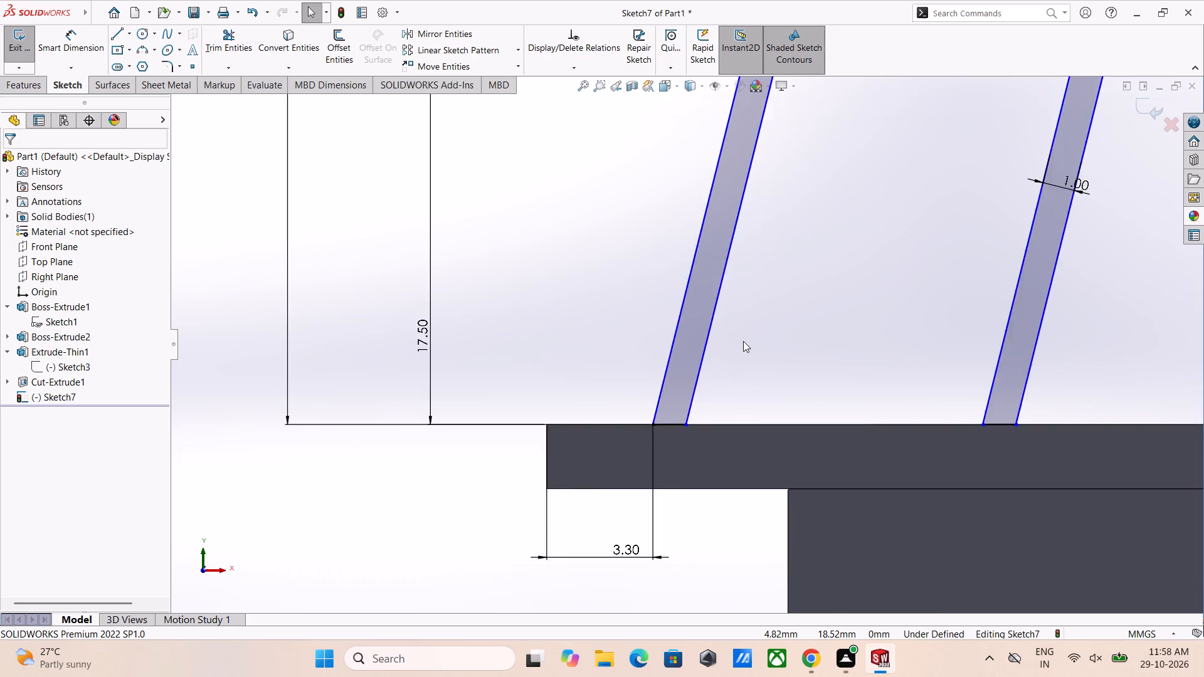
pyautogui.scroll(11, 743, 341)
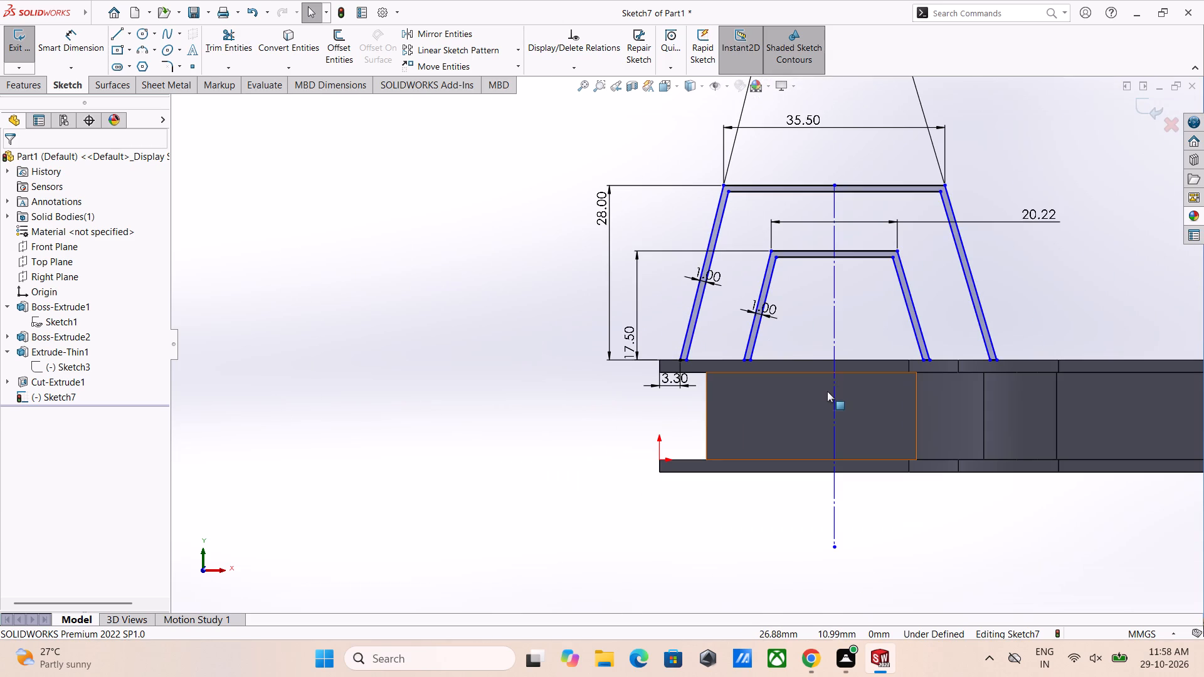
pyautogui.click(500, 466)
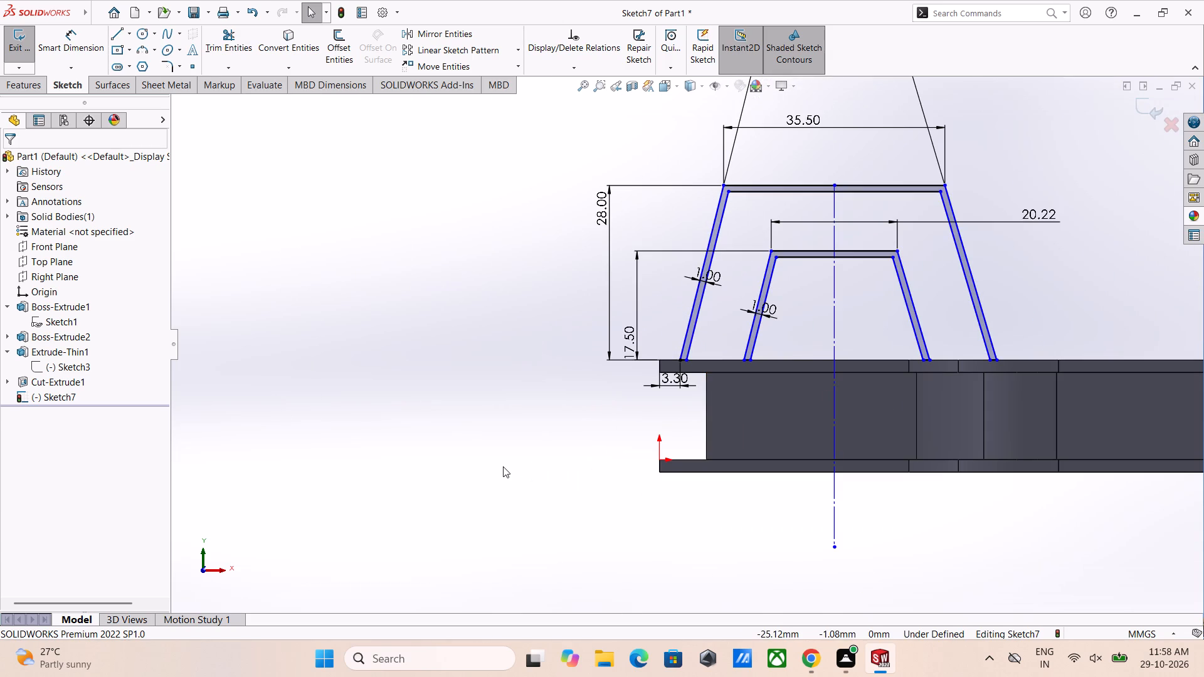
pyautogui.click(19, 36)
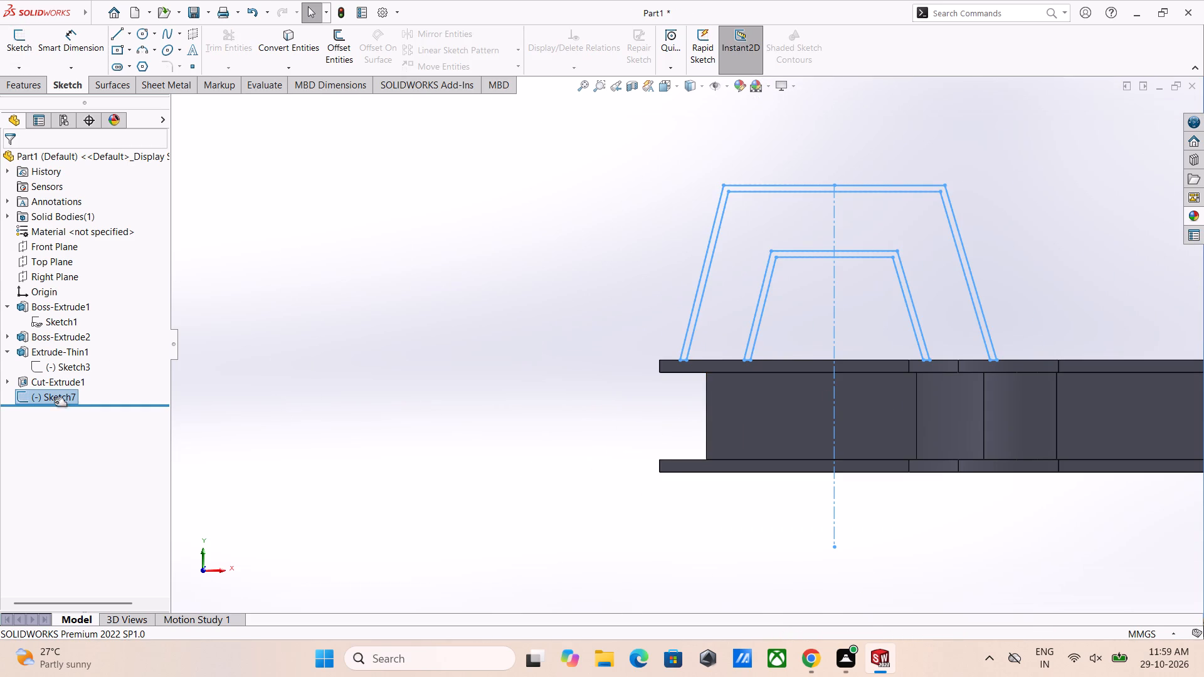
# Start a boss extrusion of the two nested trapezoidal profiles with a blind depth of 12 mm.
pyautogui.click(23, 89)
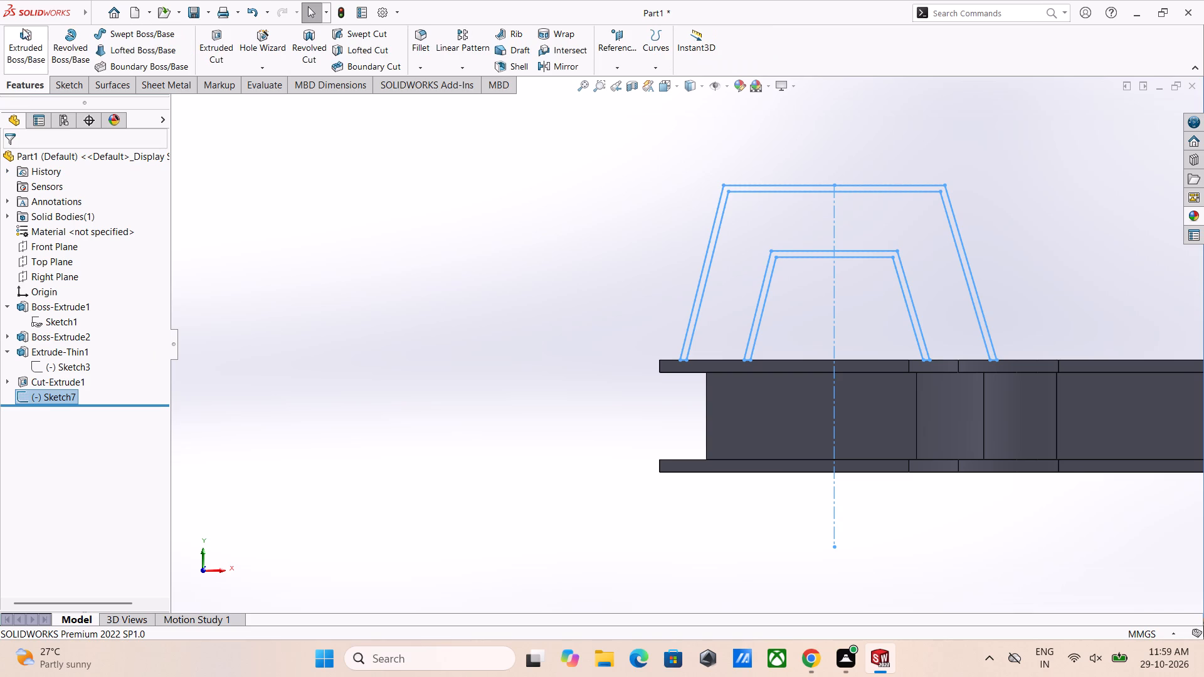
pyautogui.click(20, 62)
pyautogui.moveTo(647, 310); pyautogui.dragTo(555, 344, button='middle')
pyautogui.click(13, 248)
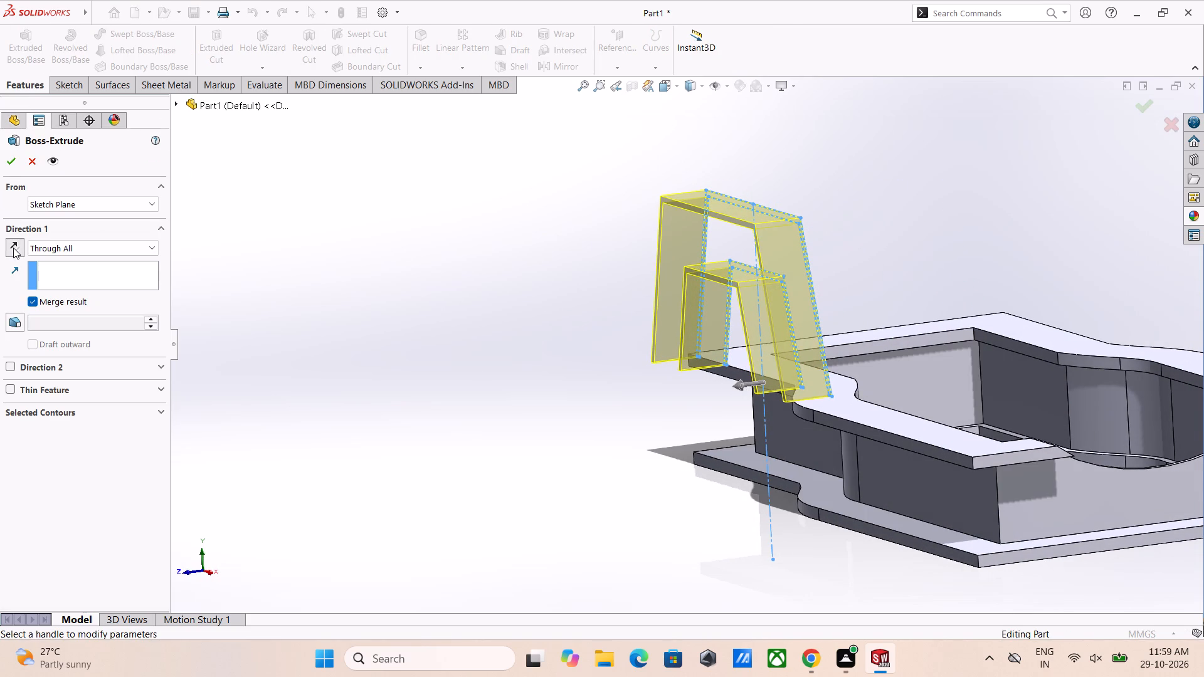
pyautogui.click(68, 204)
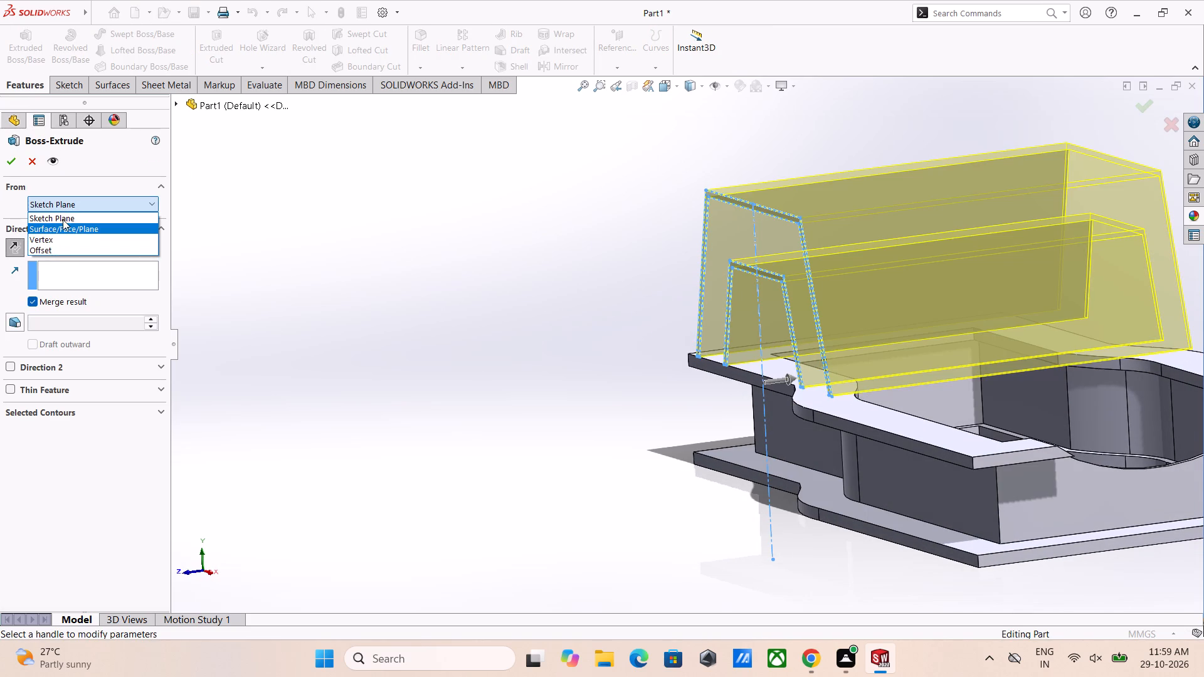
pyautogui.click(64, 205)
pyautogui.click(70, 249)
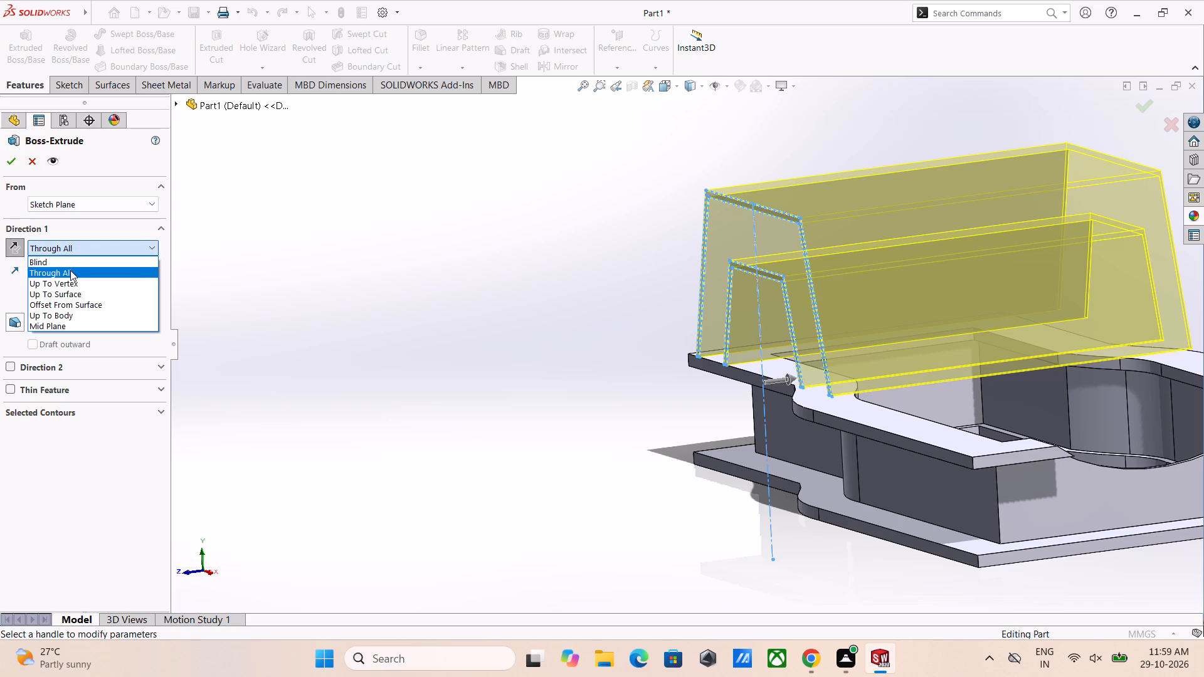
pyautogui.click(69, 258)
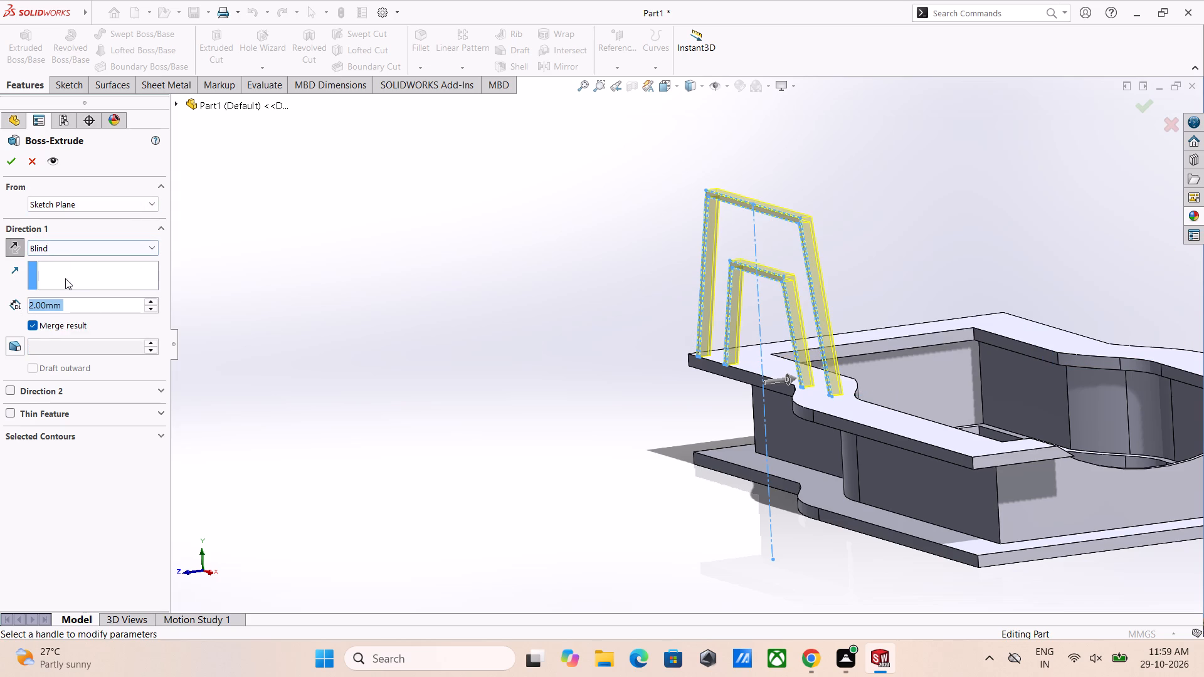
pyautogui.doubleClick(65, 278)
pyautogui.doubleClick(70, 308)
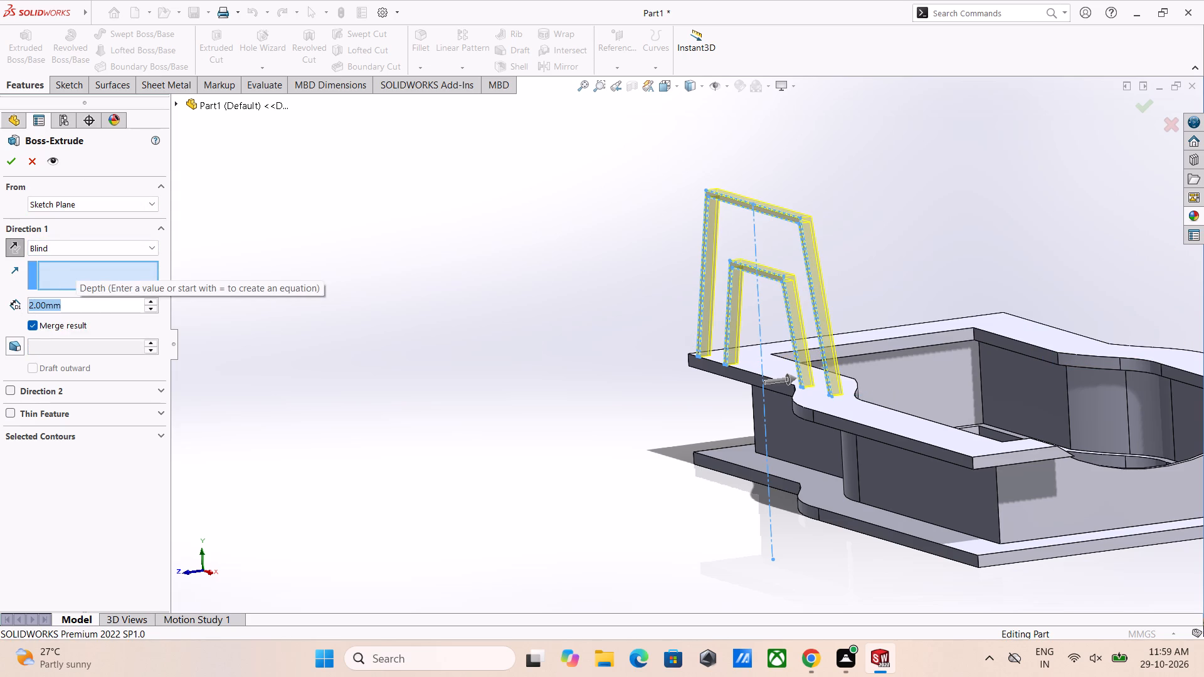
pyautogui.write('12')
pyautogui.press('Return')
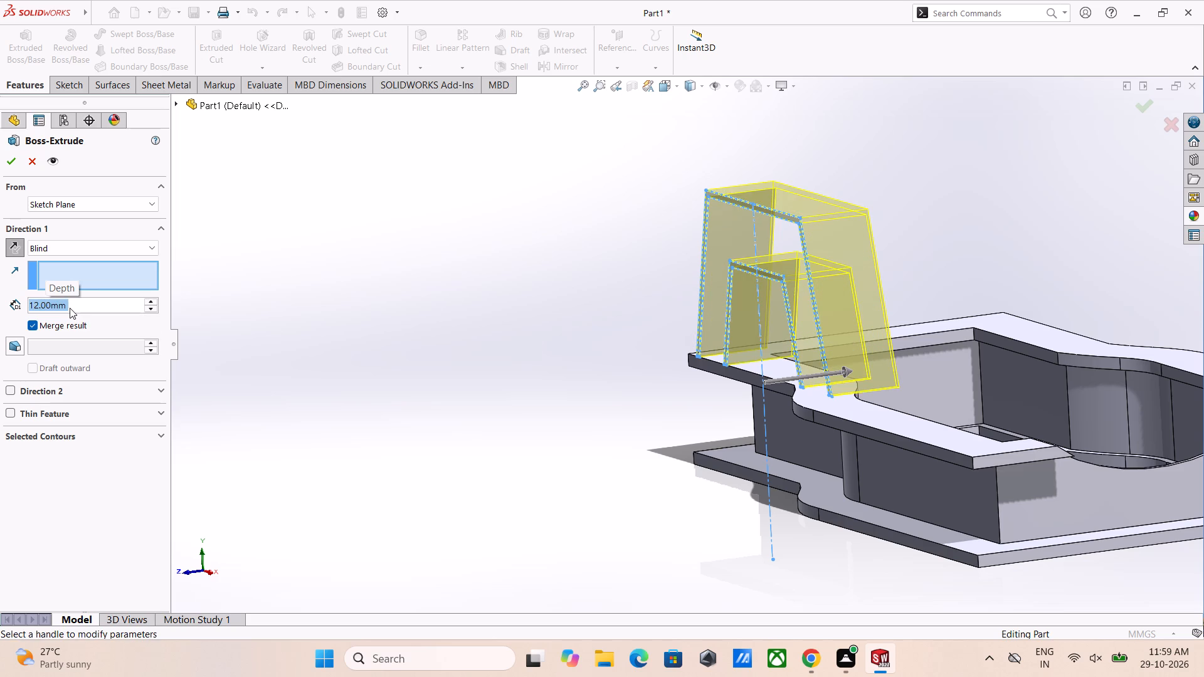
# Start the extrusion from the upper frame's straight inner opening face below the trapezoids, reverse its direction outward, and create it.
pyautogui.click(92, 199)
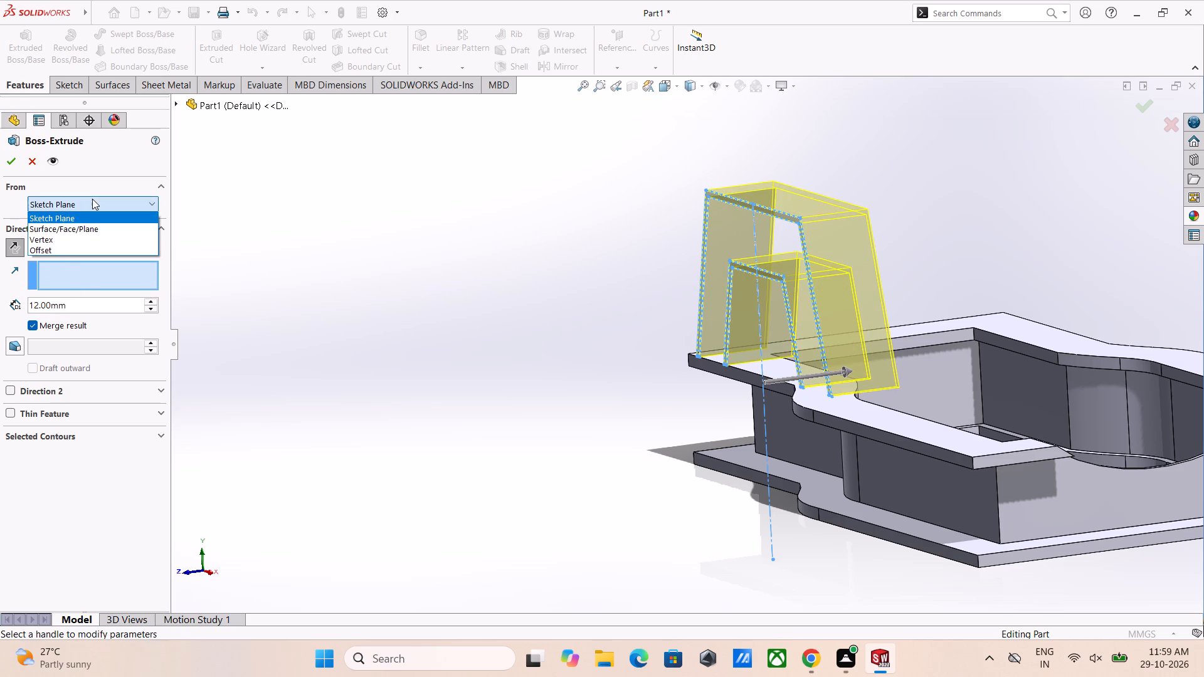
pyautogui.click(92, 199)
pyautogui.moveTo(575, 298); pyautogui.dragTo(565, 293, button='middle')
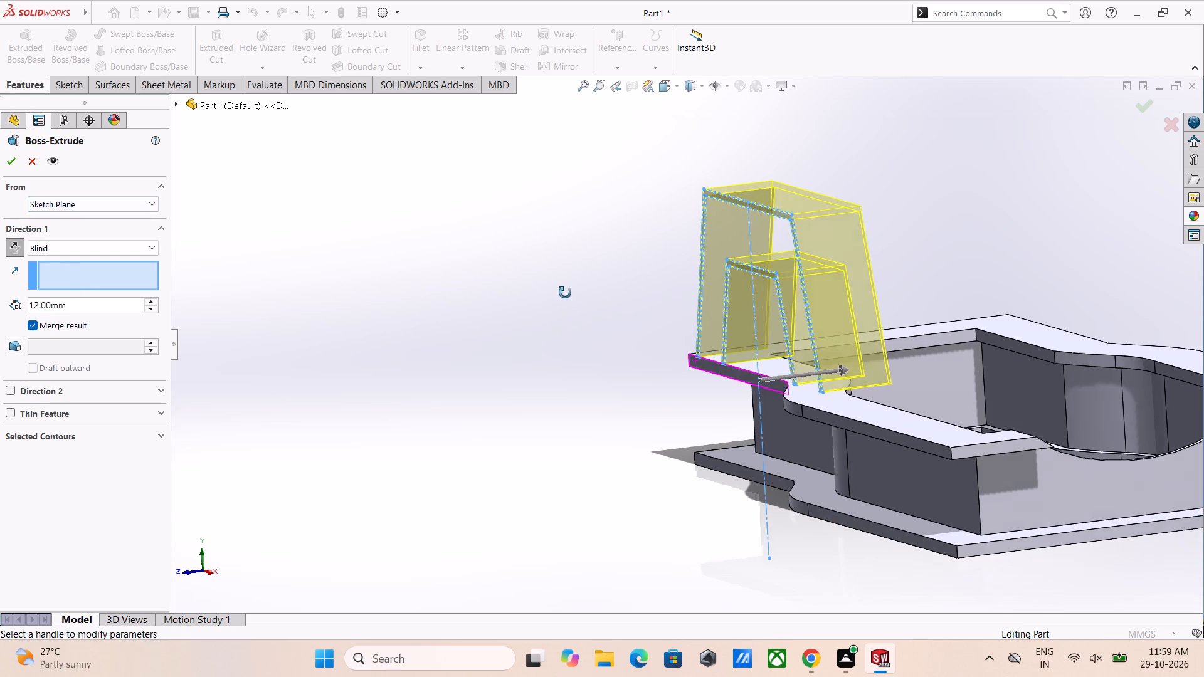
pyautogui.moveTo(565, 293); pyautogui.dragTo(528, 327, button='middle')
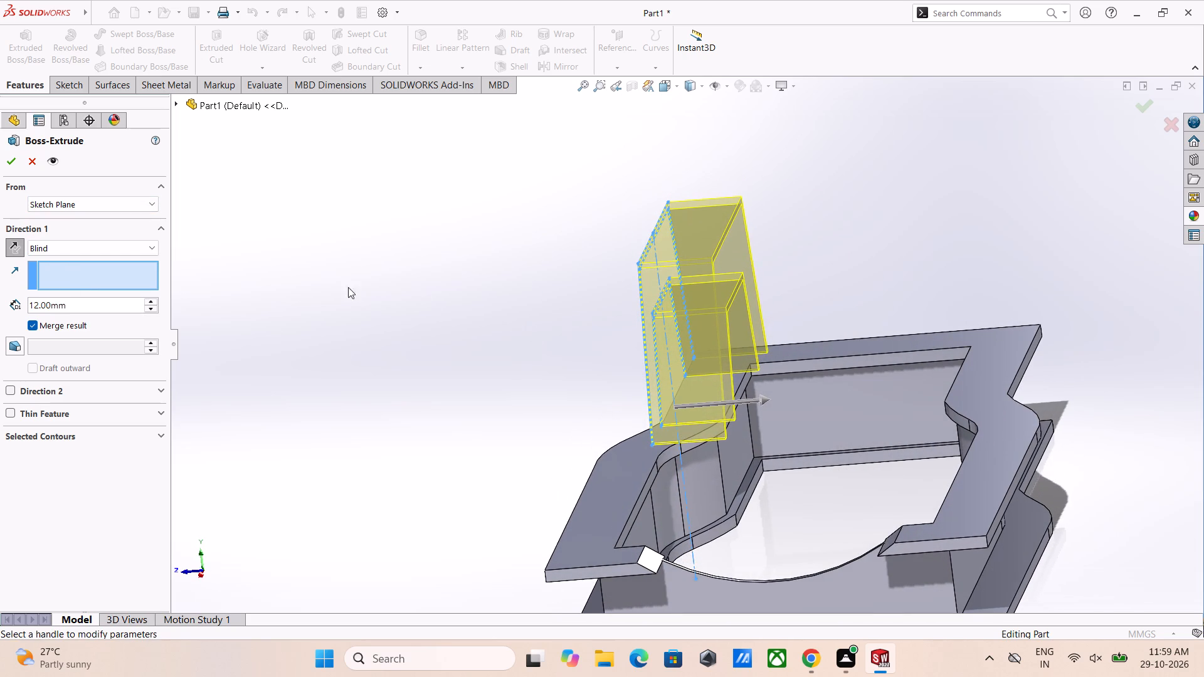
pyautogui.click(124, 202)
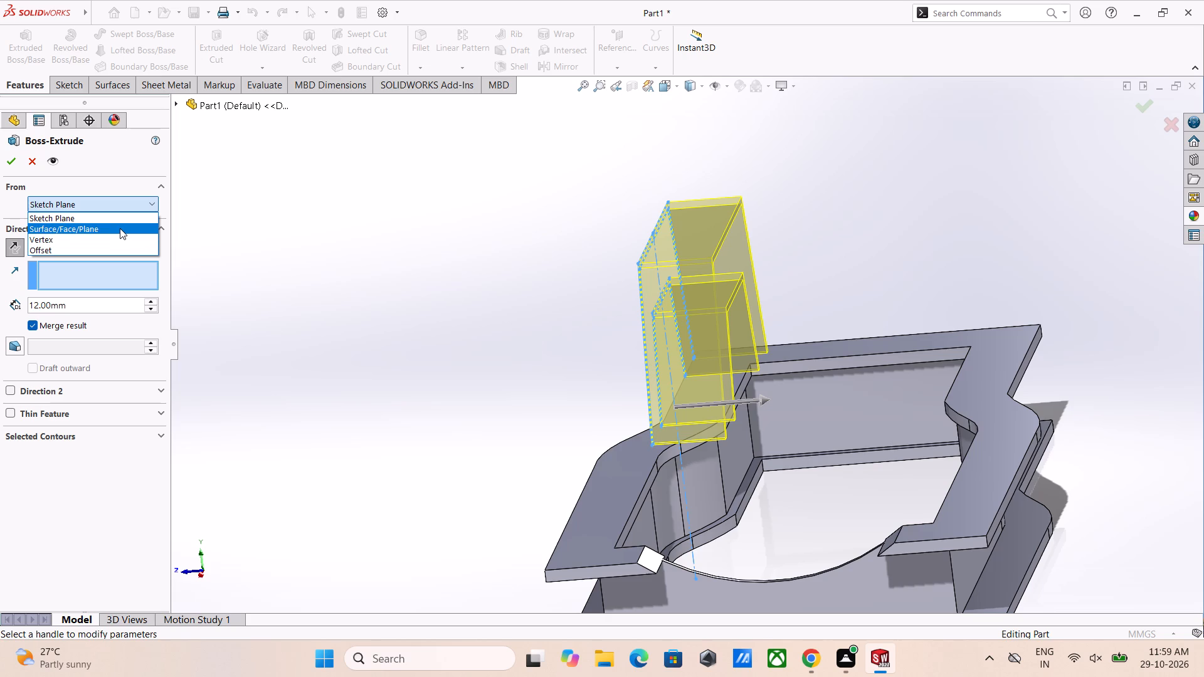
pyautogui.click(120, 228)
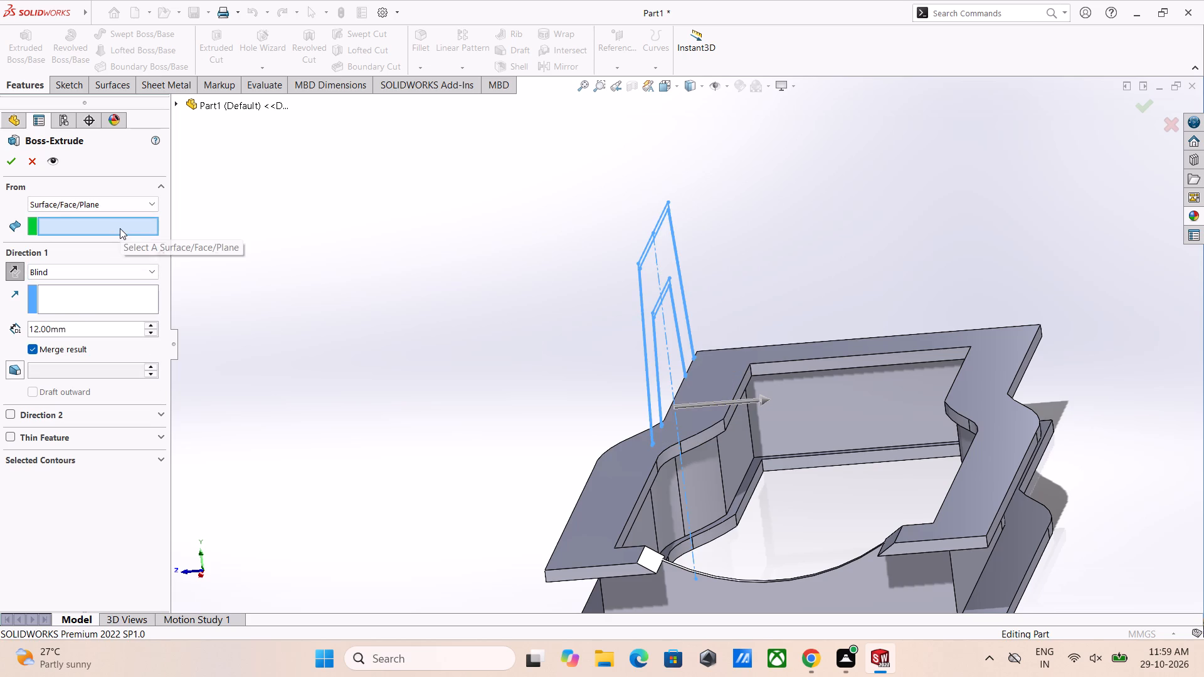
pyautogui.moveTo(746, 387); pyautogui.dragTo(702, 414, button='middle')
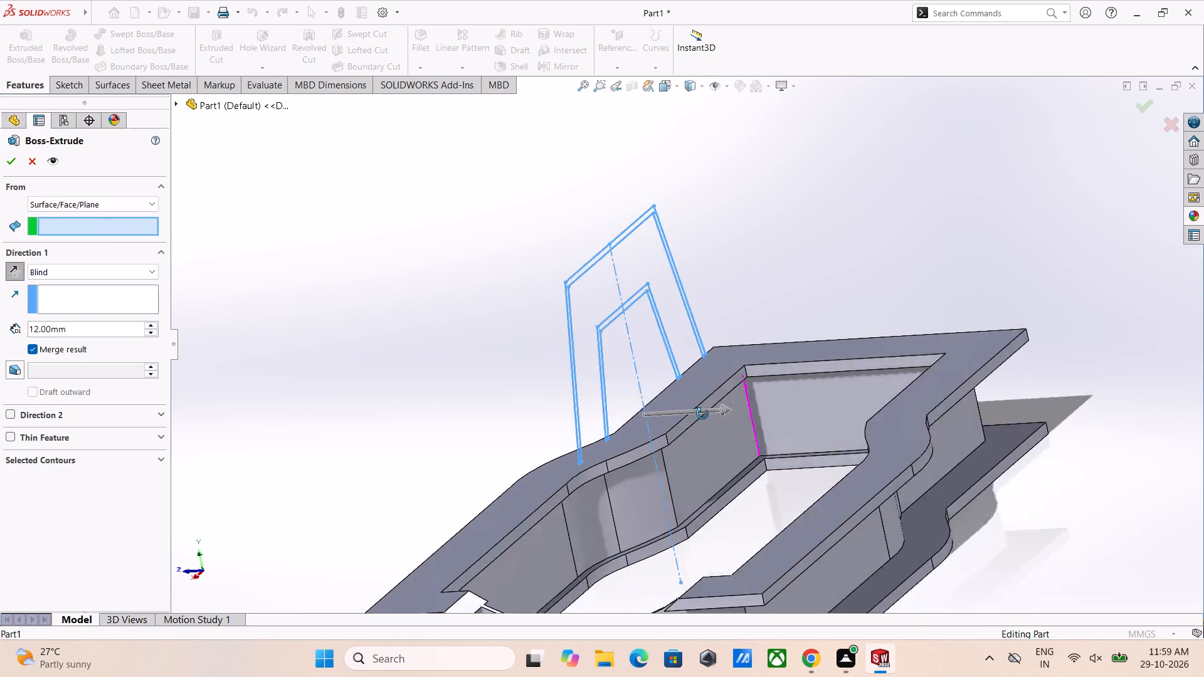
pyautogui.moveTo(702, 414); pyautogui.dragTo(699, 415, button='middle')
pyautogui.scroll(-4, 694, 403)
pyautogui.click(699, 385)
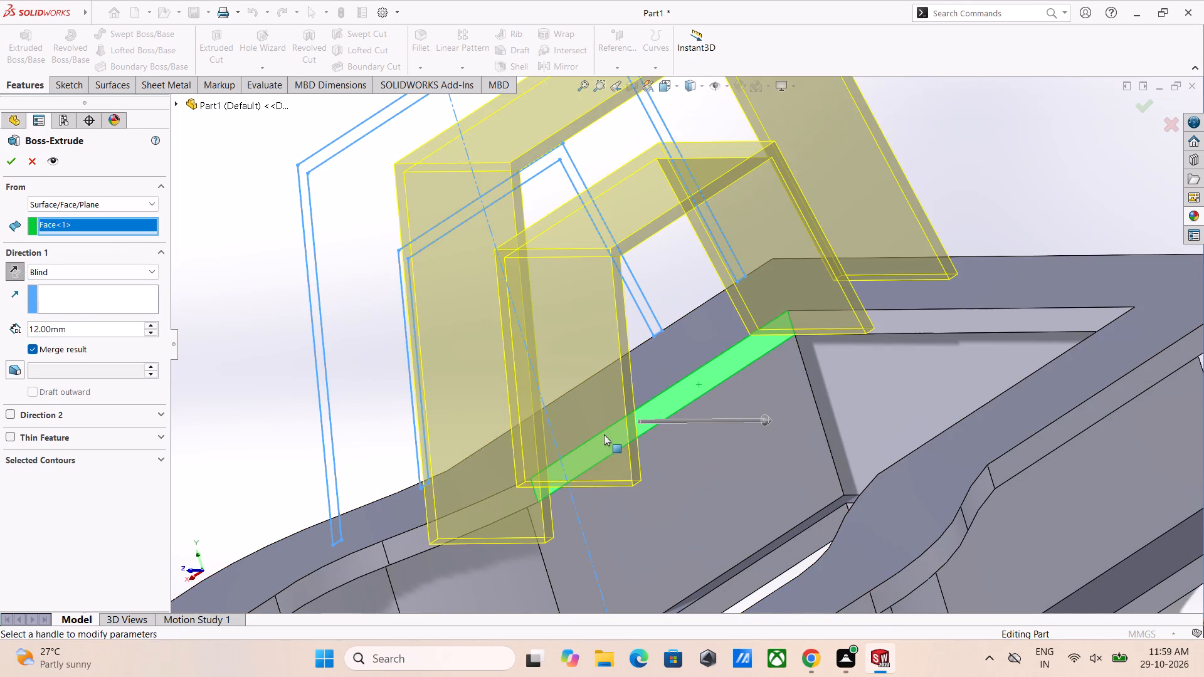
pyautogui.moveTo(604, 434); pyautogui.dragTo(647, 406, button='middle')
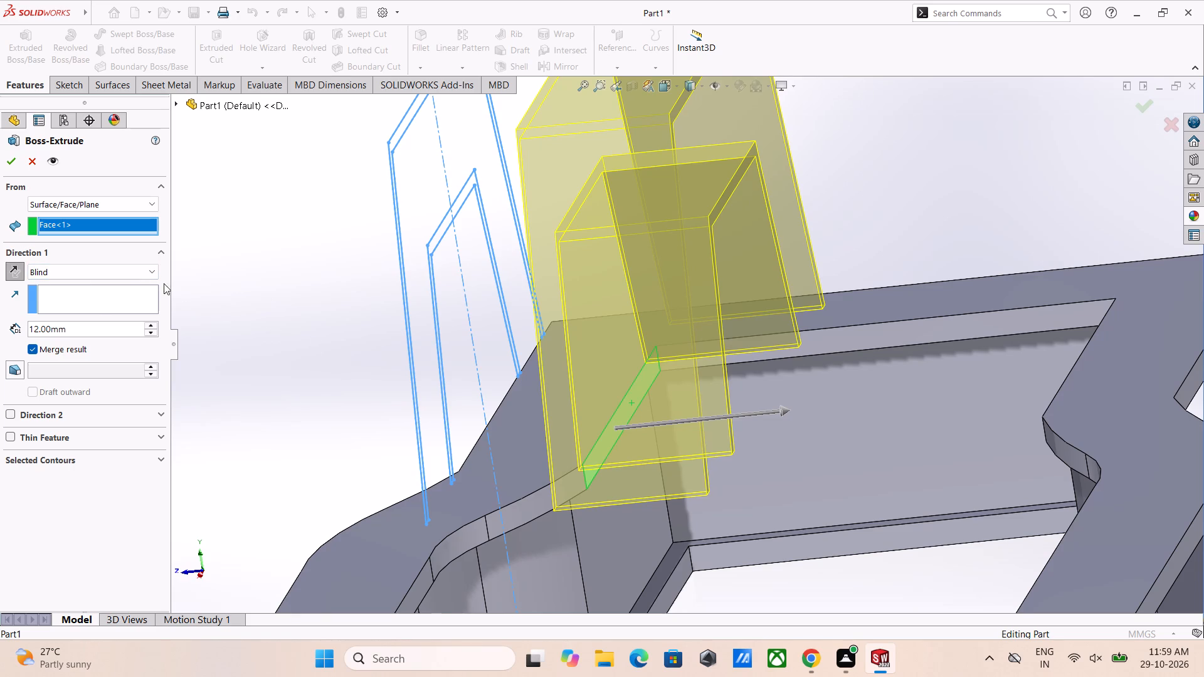
pyautogui.click(13, 268)
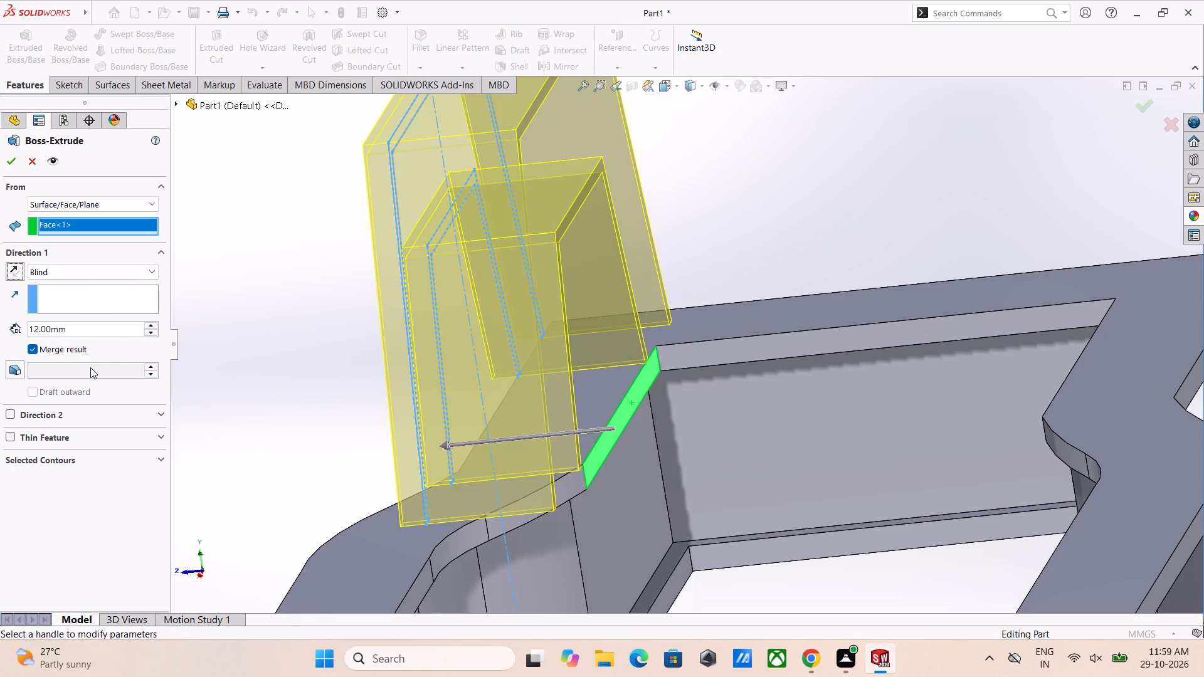
pyautogui.click(8, 162)
# Examine the extruded trapezoidal supports and the frames below them from several angles.
pyautogui.moveTo(527, 343); pyautogui.dragTo(451, 363, button='middle')
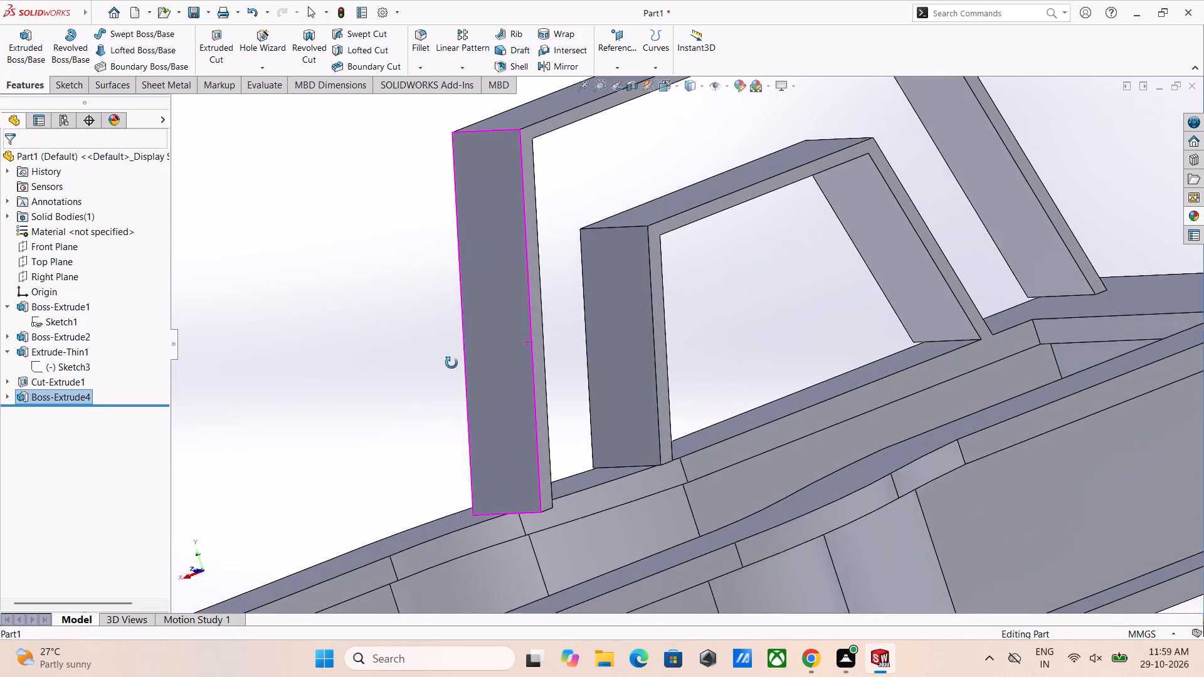
pyautogui.moveTo(451, 363); pyautogui.dragTo(448, 375, button='middle')
pyautogui.moveTo(570, 498); pyautogui.dragTo(582, 441, button='middle')
pyautogui.scroll(-1, 588, 462)
pyautogui.moveTo(621, 496); pyautogui.dragTo(635, 506, button='middle')
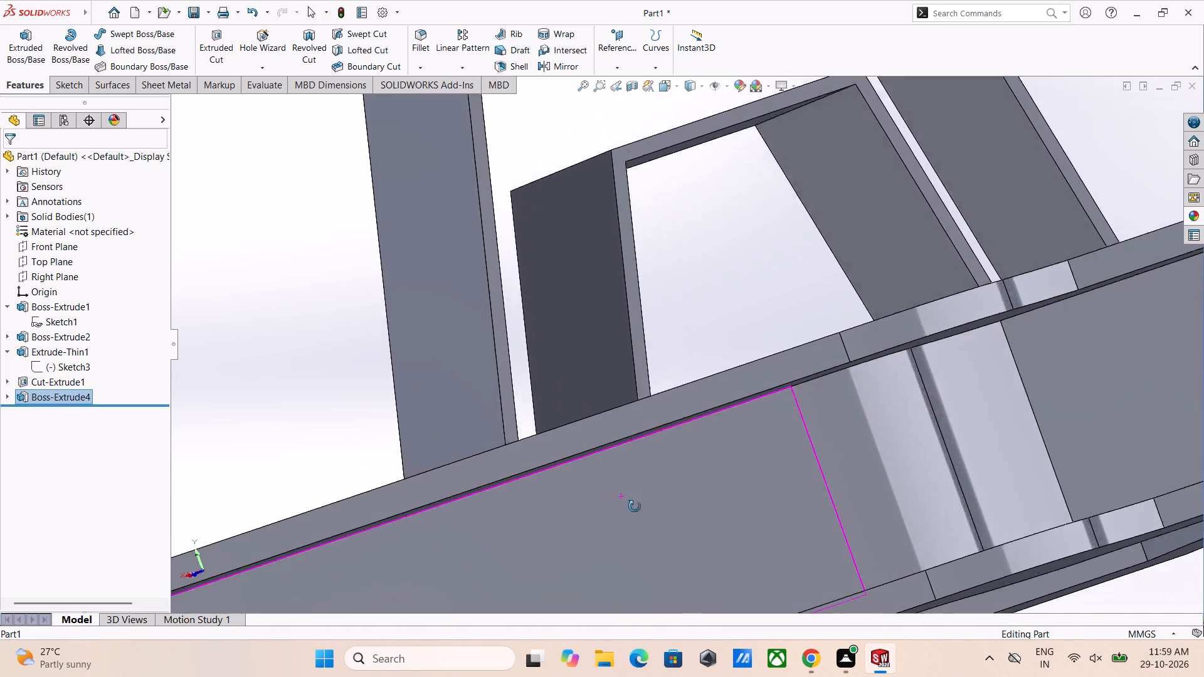
pyautogui.moveTo(635, 506); pyautogui.dragTo(674, 532, button='middle')
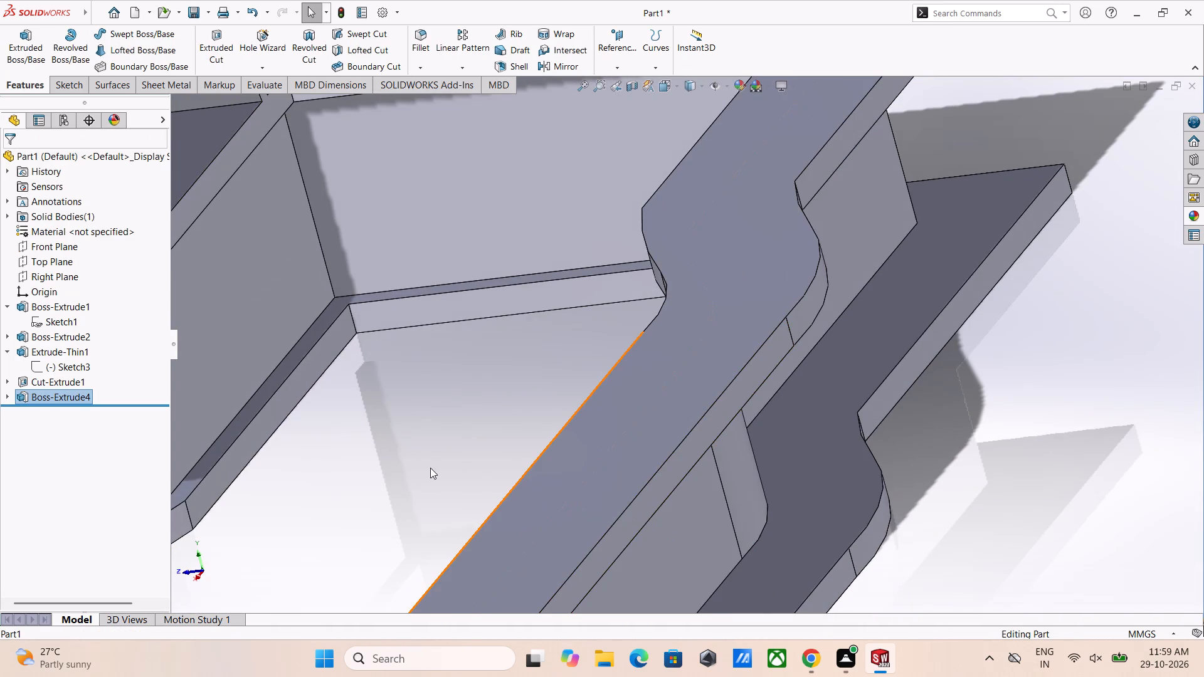
pyautogui.scroll(-2, 319, 425)
pyautogui.scroll(6, 273, 391)
pyautogui.moveTo(278, 381); pyautogui.dragTo(364, 311, button='middle')
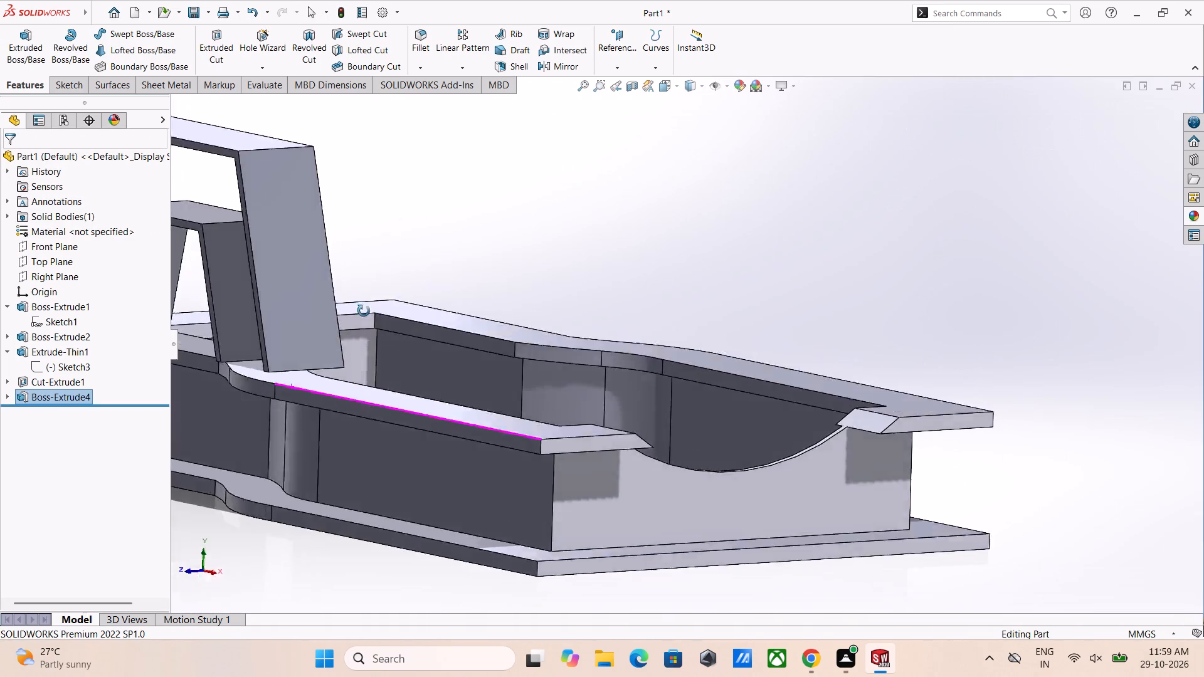
# Examine where the feet of the trapezoidal supports meet the upper frame and how far they overhang its inner opening.
pyautogui.moveTo(364, 311); pyautogui.dragTo(323, 329, button='middle')
pyautogui.scroll(-3, 310, 370)
pyautogui.scroll(-3, 508, 364)
pyautogui.moveTo(503, 362); pyautogui.dragTo(457, 319, button='middle')
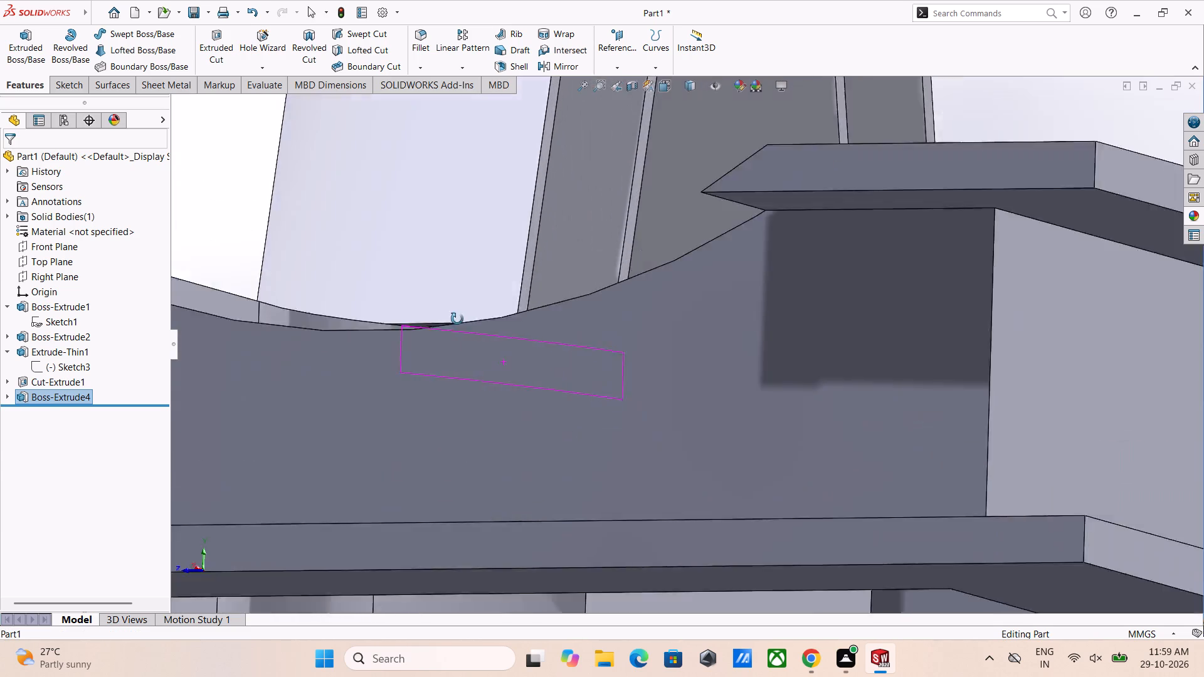
pyautogui.moveTo(457, 319); pyautogui.dragTo(444, 334, button='middle')
pyautogui.scroll(3, 444, 334)
pyautogui.moveTo(625, 298); pyautogui.dragTo(603, 329, button='middle')
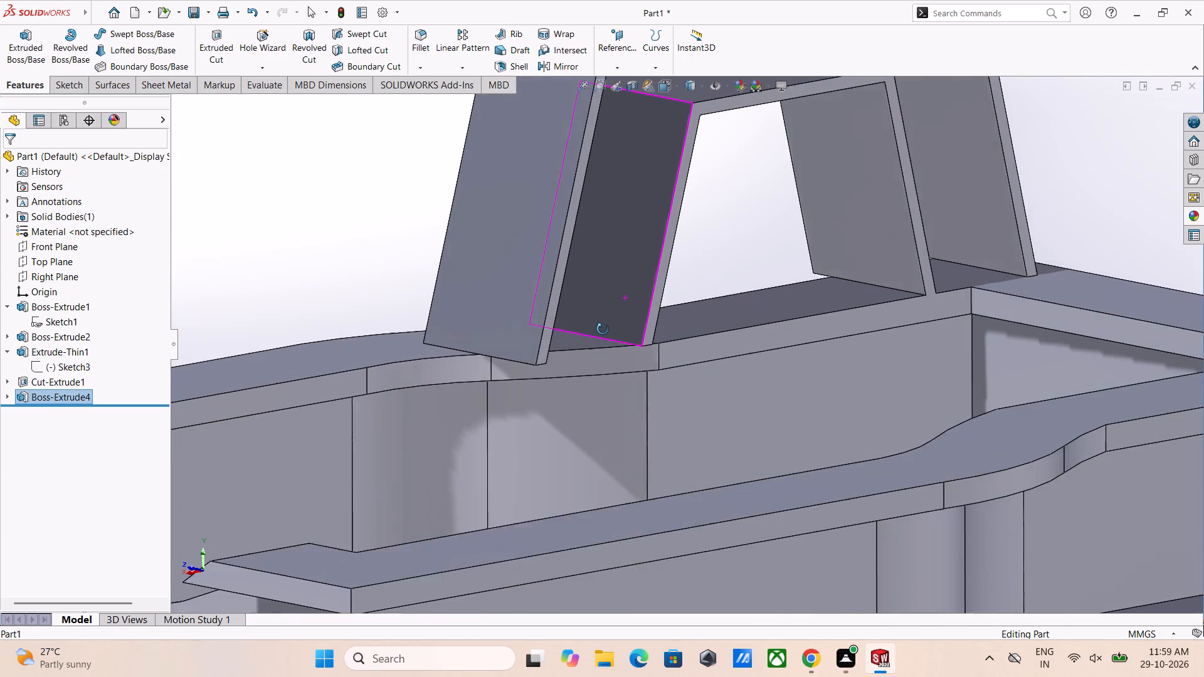
pyautogui.moveTo(603, 329); pyautogui.dragTo(588, 345, button='middle')
pyautogui.scroll(-1, 547, 361)
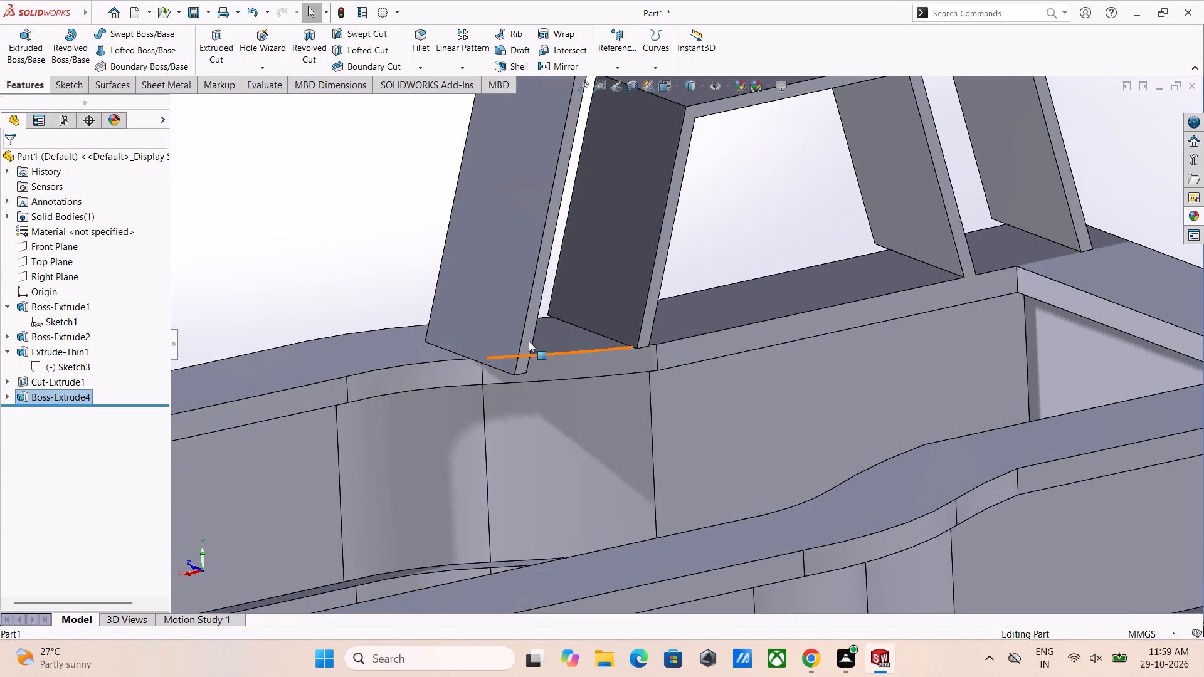
pyautogui.moveTo(527, 341); pyautogui.dragTo(592, 395, button='middle')
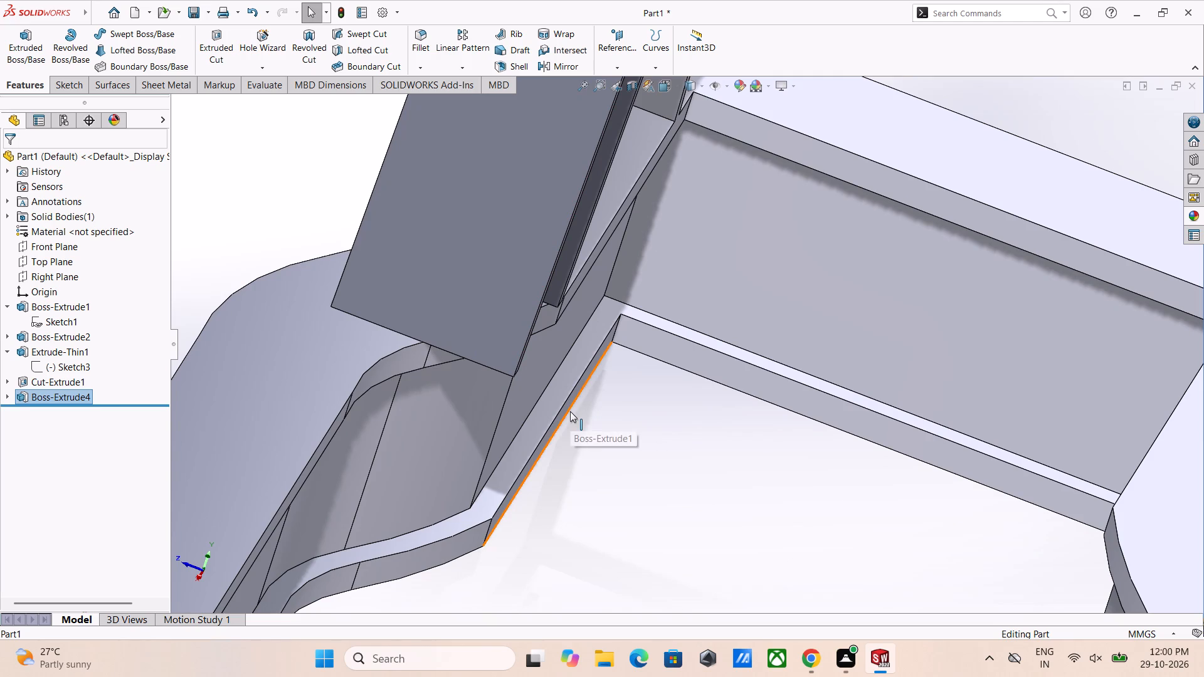
pyautogui.moveTo(384, 317); pyautogui.dragTo(422, 363, button='middle')
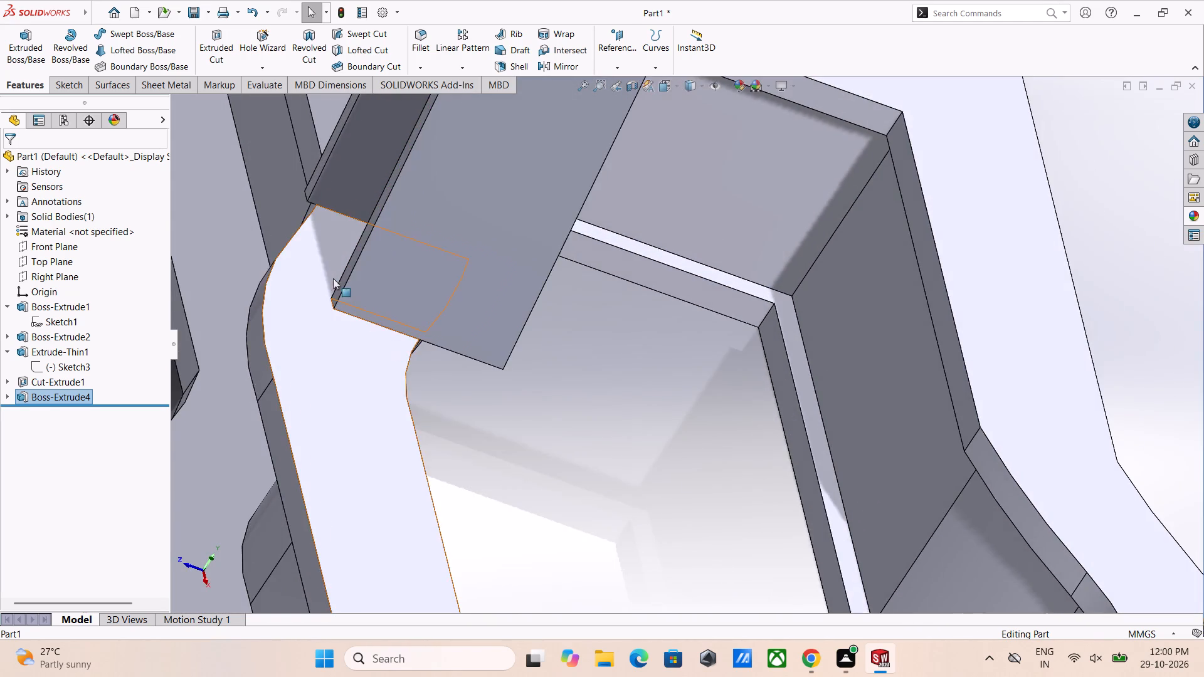
pyautogui.scroll(-4, 327, 264)
pyautogui.scroll(2, 344, 230)
pyautogui.moveTo(539, 202); pyautogui.dragTo(577, 211, button='middle')
pyautogui.scroll(2, 577, 211)
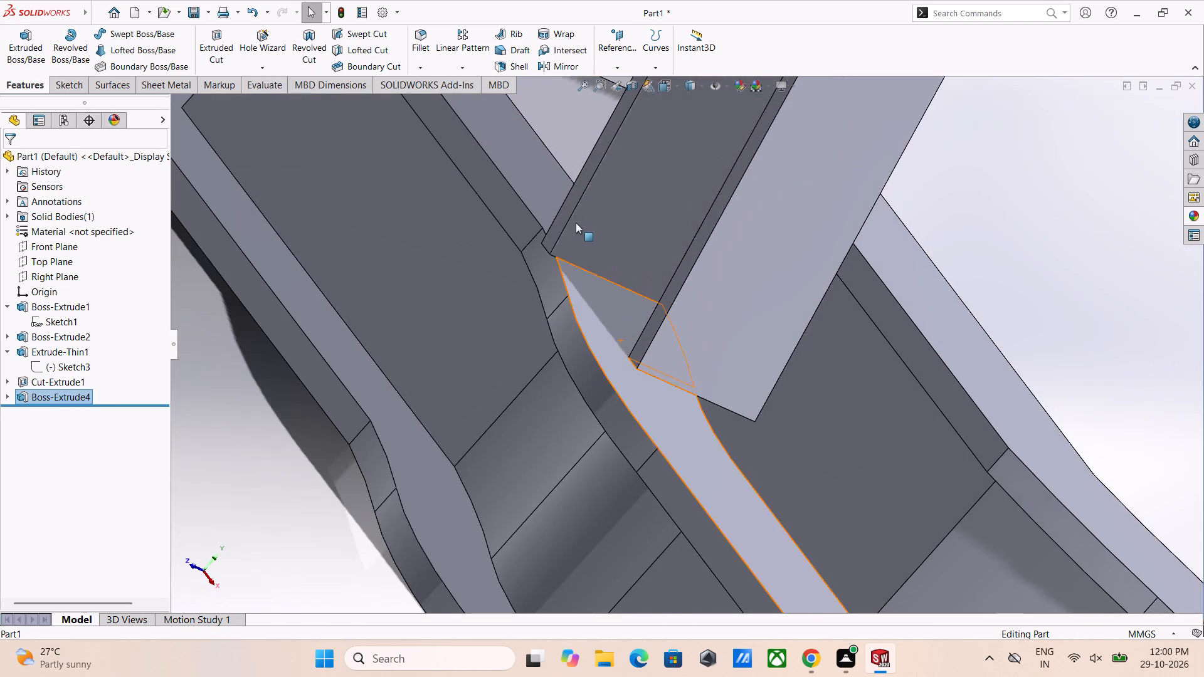
pyautogui.scroll(3, 576, 223)
pyautogui.scroll(-3, 619, 312)
pyautogui.scroll(1, 610, 308)
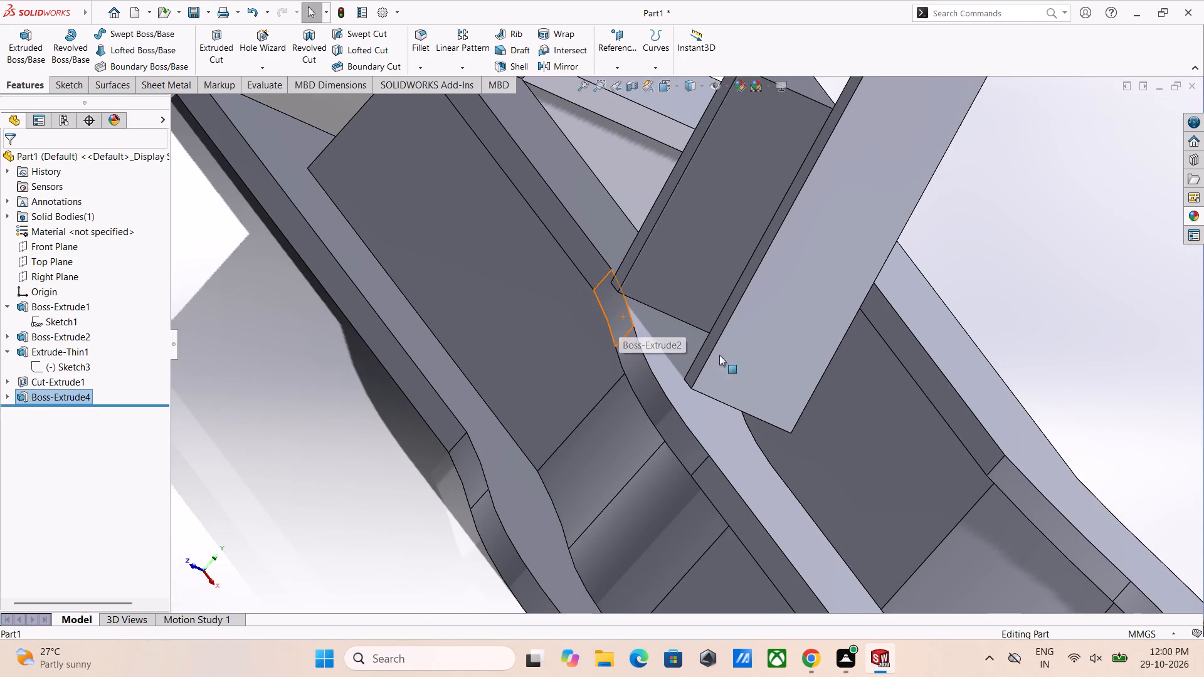
pyautogui.moveTo(777, 347); pyautogui.dragTo(741, 355, button='middle')
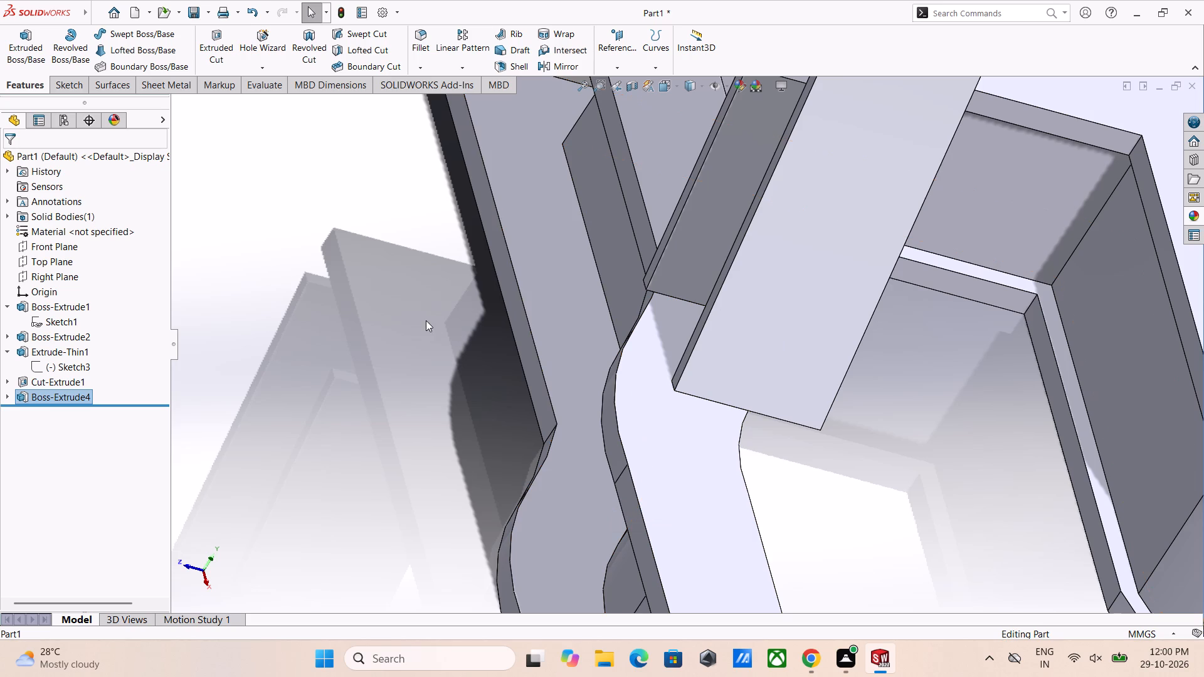
pyautogui.scroll(7, 492, 386)
pyautogui.scroll(-2, 664, 258)
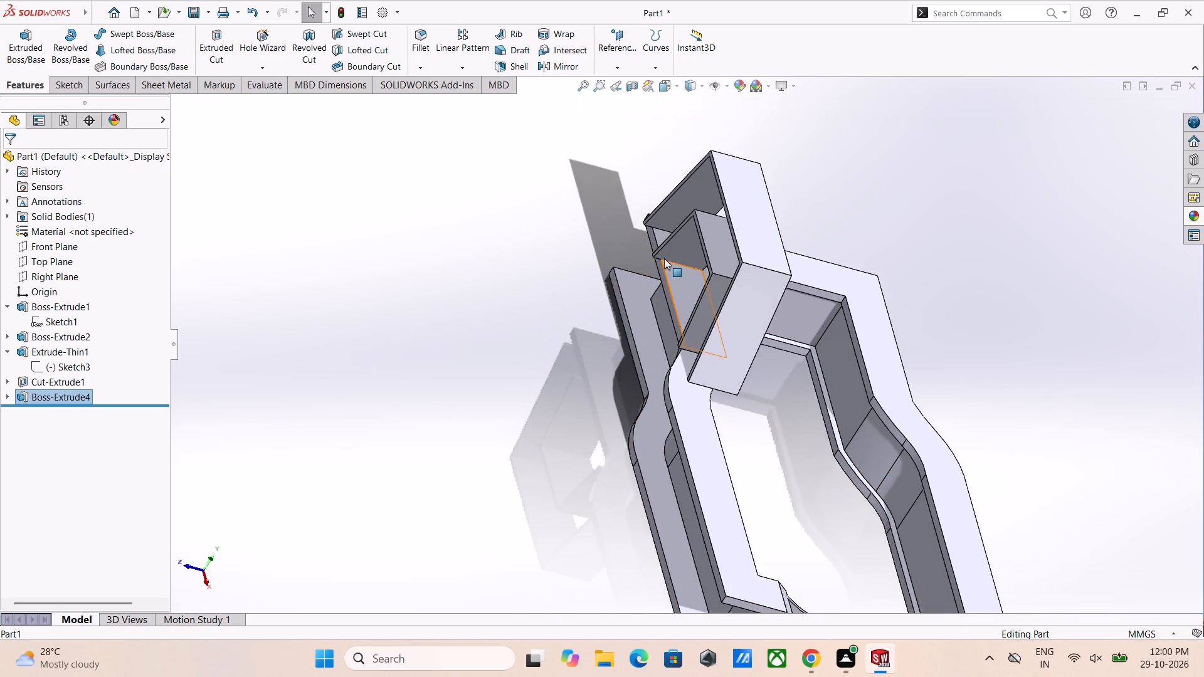
pyautogui.scroll(-1, 664, 258)
pyautogui.moveTo(670, 265); pyautogui.dragTo(732, 273, button='middle')
pyautogui.moveTo(630, 224); pyautogui.dragTo(656, 354, button='middle')
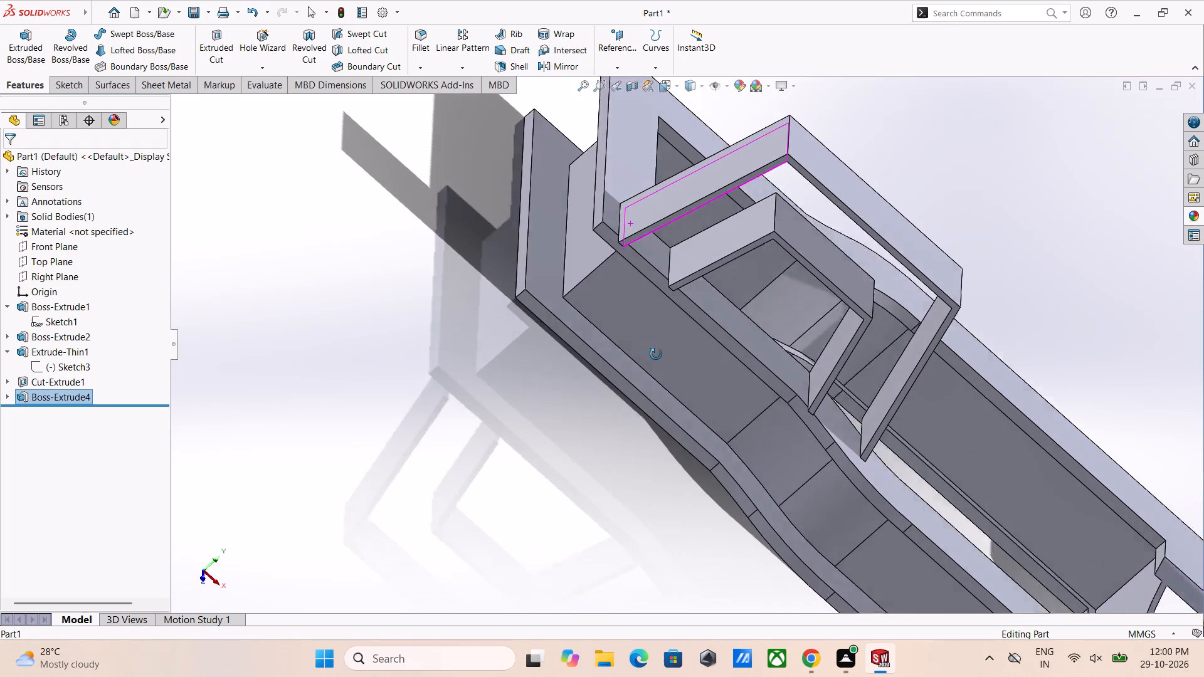
pyautogui.moveTo(656, 354); pyautogui.dragTo(658, 374, button='middle')
pyautogui.scroll(-5, 667, 226)
pyautogui.moveTo(674, 318); pyautogui.dragTo(631, 280, button='middle')
pyautogui.scroll(3, 632, 285)
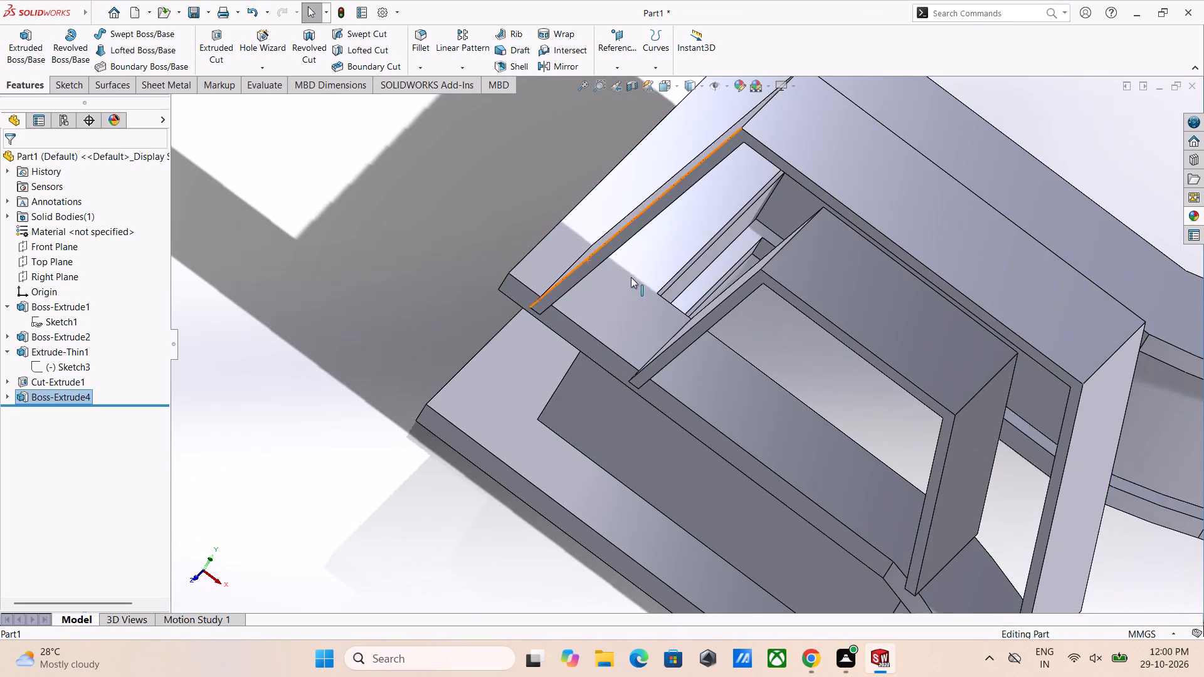
pyautogui.moveTo(637, 292); pyautogui.dragTo(620, 303, button='middle')
pyautogui.scroll(1, 620, 303)
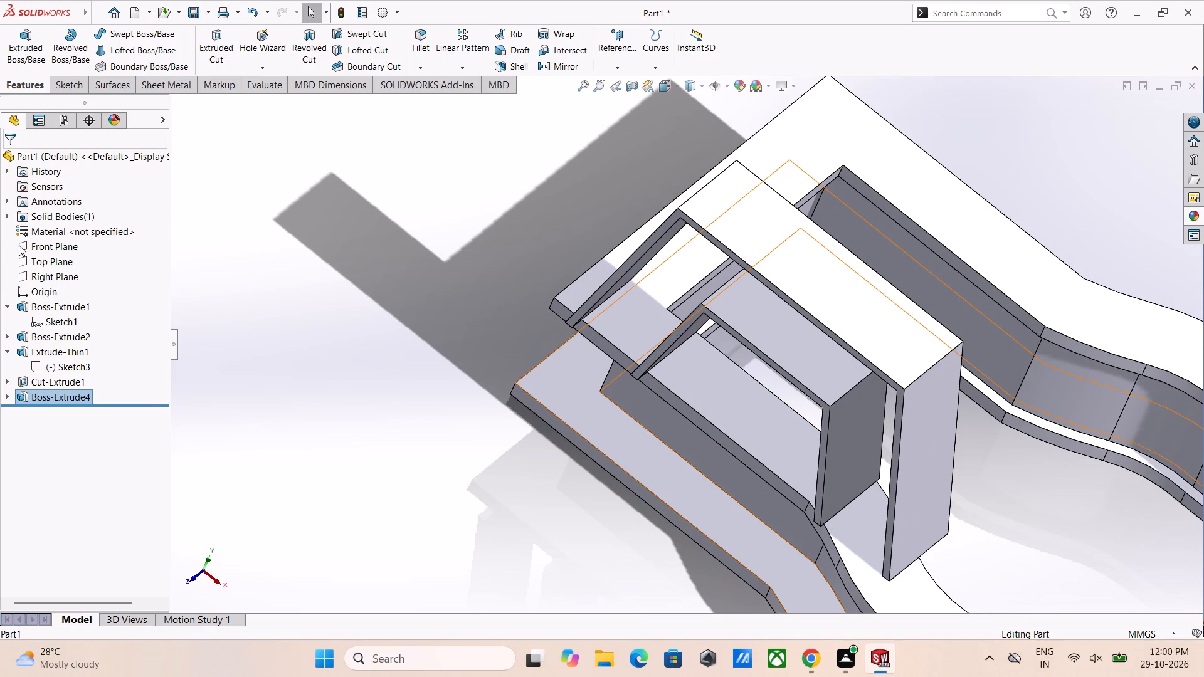
# Edit the base frame's sketch, set the offset between its outer and inner outlines to 15 mm, and exit the sketch.
pyautogui.click(55, 322)
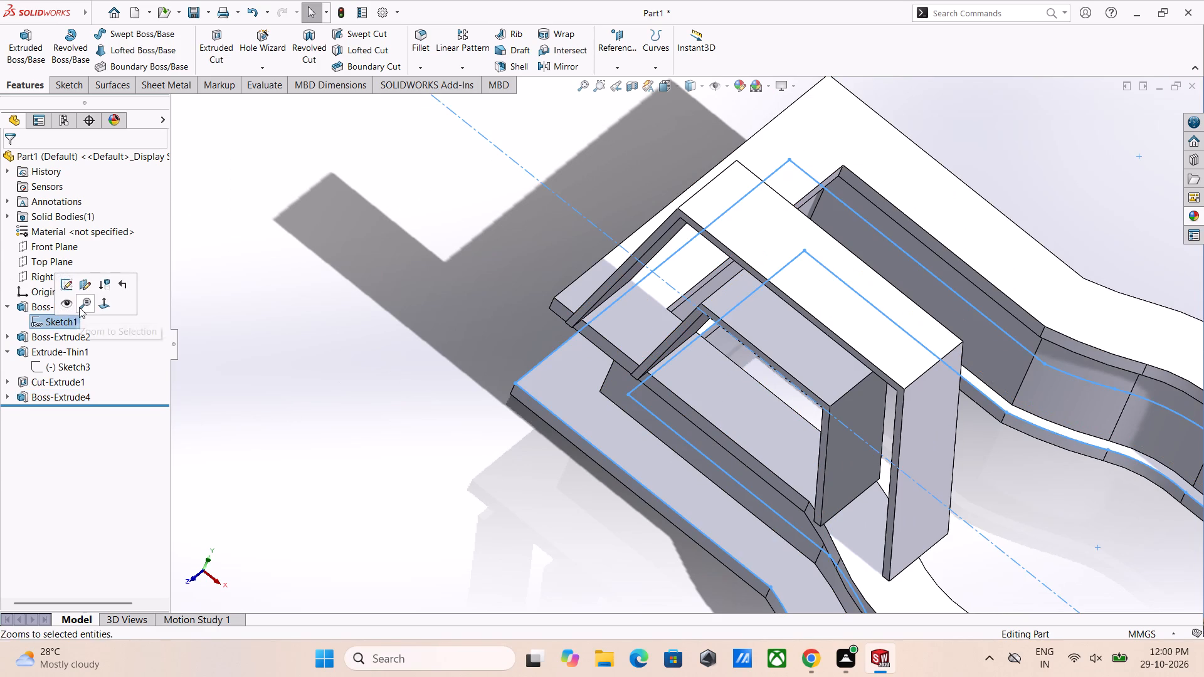
pyautogui.click(67, 288)
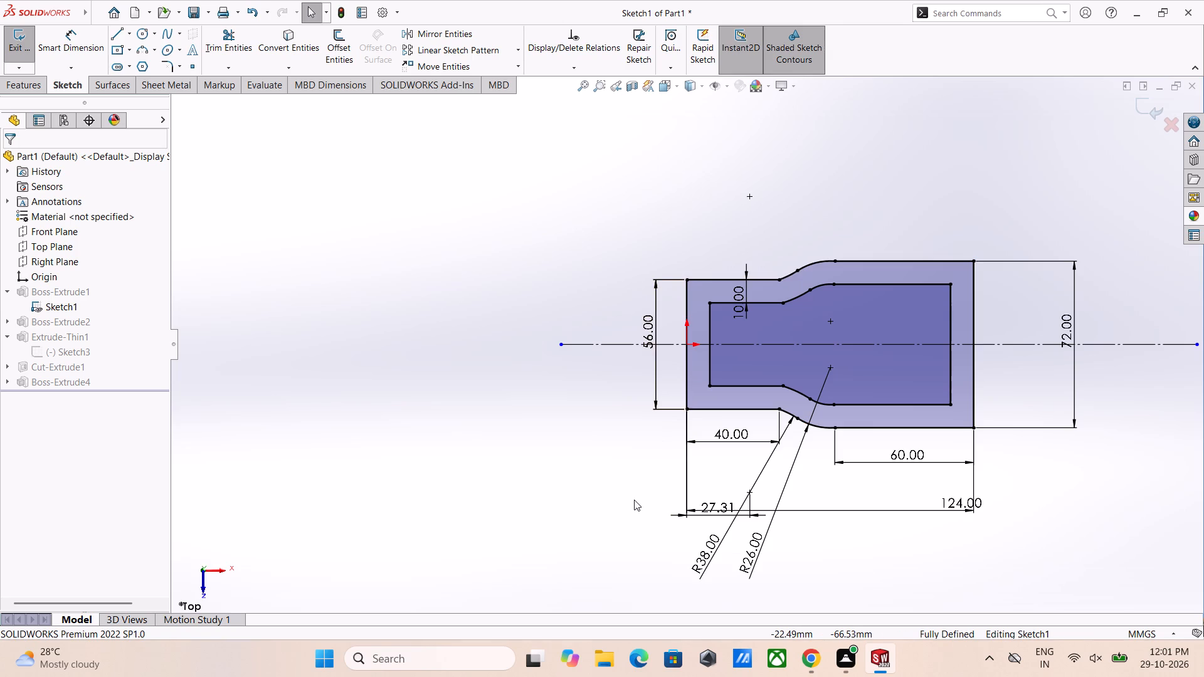
pyautogui.doubleClick(746, 288)
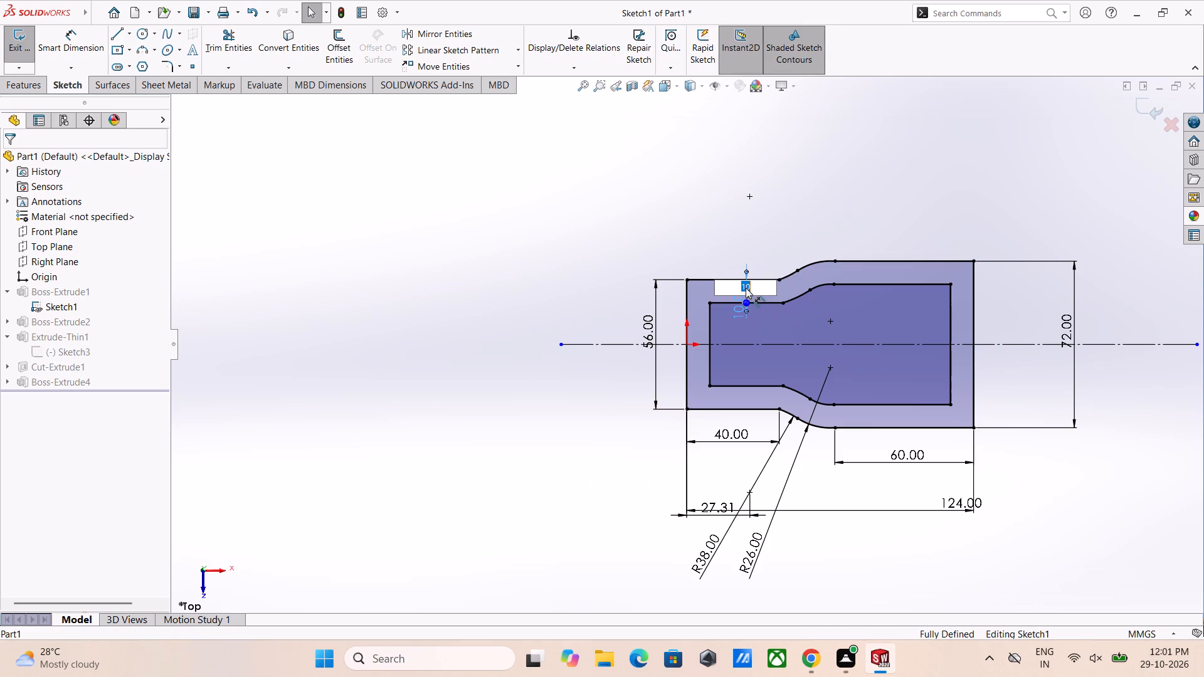
pyautogui.doubleClick(750, 287)
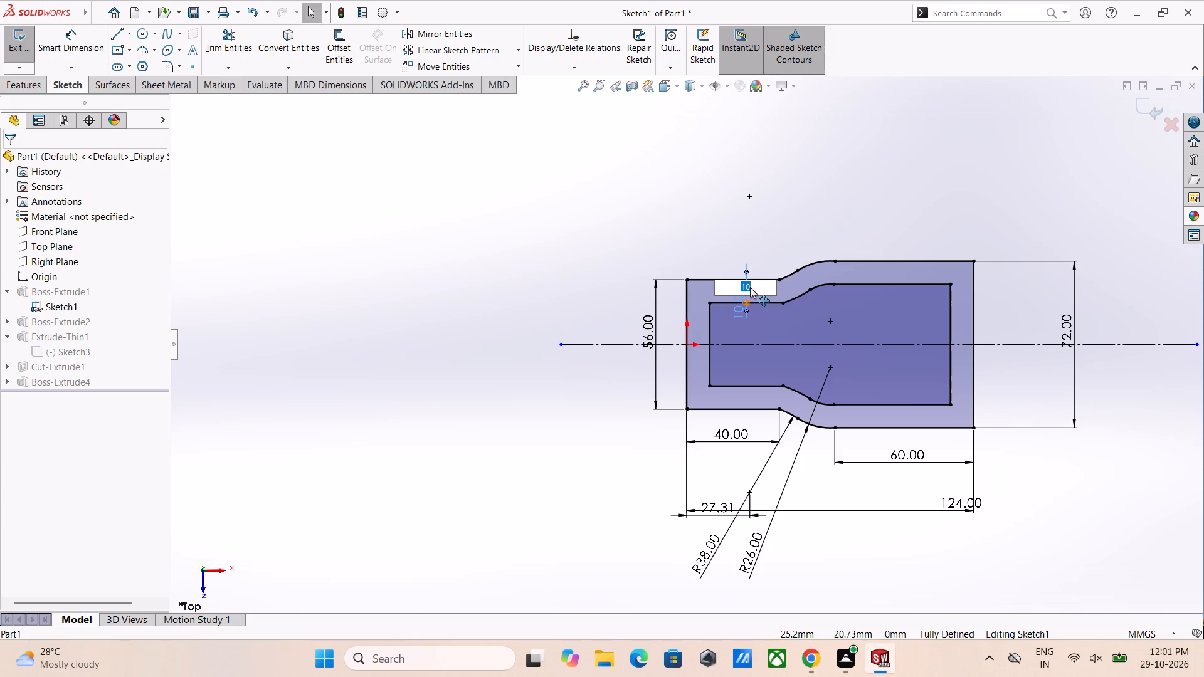
pyautogui.write('15')
pyautogui.press('Return')
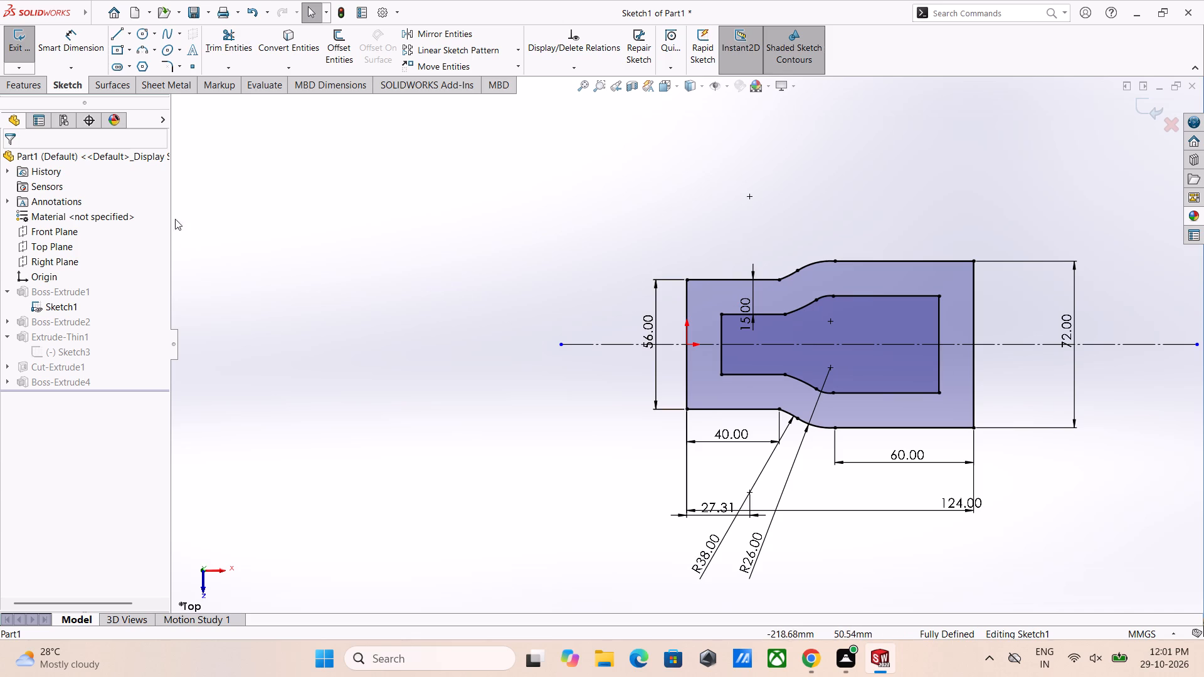
pyautogui.click(16, 45)
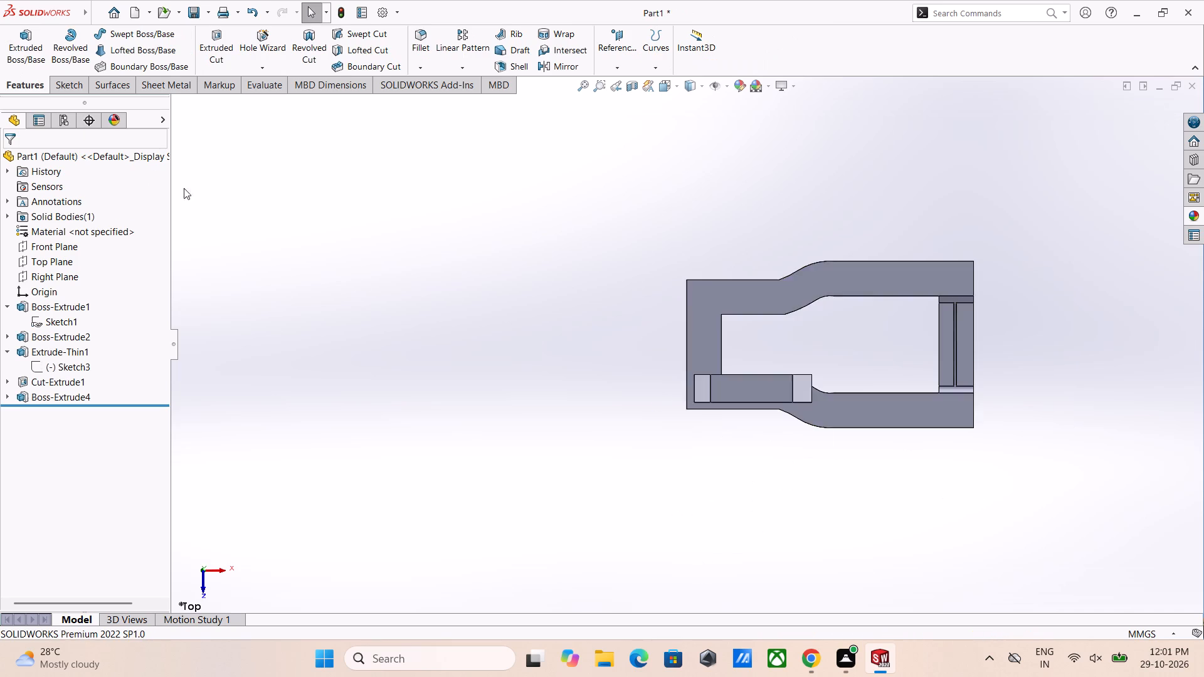
# Examine the widened frames and how the trapezoidal supports sit on the upper frame, from several angles.
pyautogui.moveTo(770, 384); pyautogui.dragTo(732, 335, button='middle')
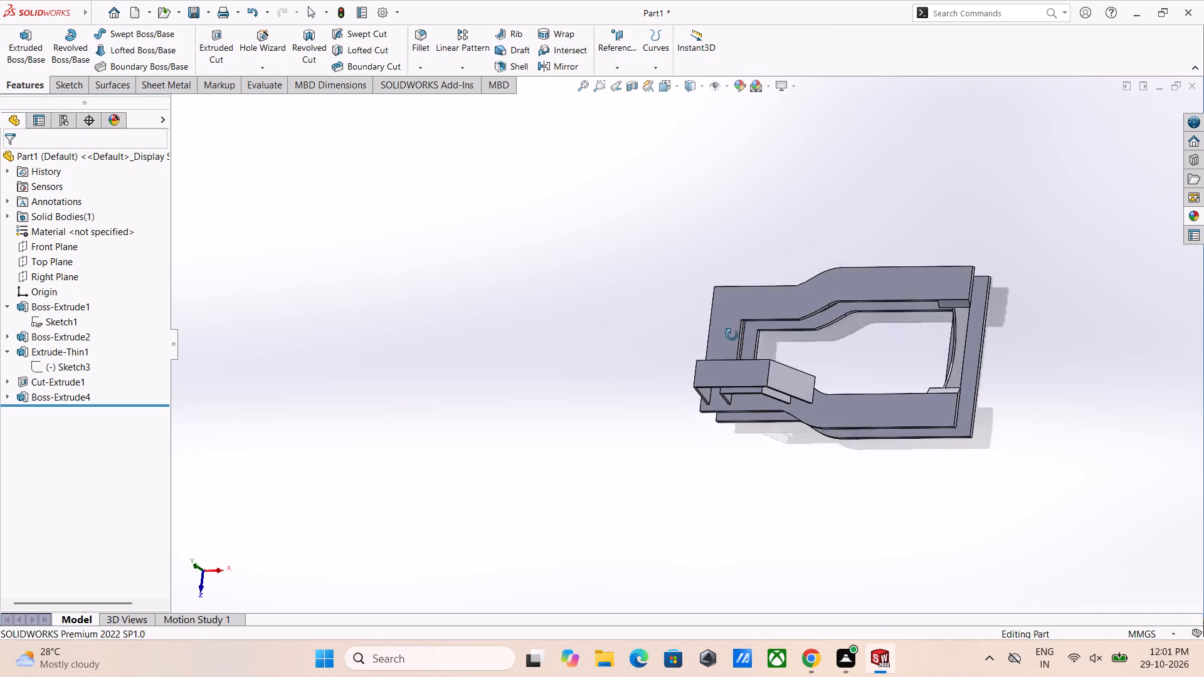
pyautogui.moveTo(732, 335); pyautogui.dragTo(720, 373, button='middle')
pyautogui.scroll(-5, 817, 386)
pyautogui.moveTo(785, 358); pyautogui.dragTo(774, 310, button='middle')
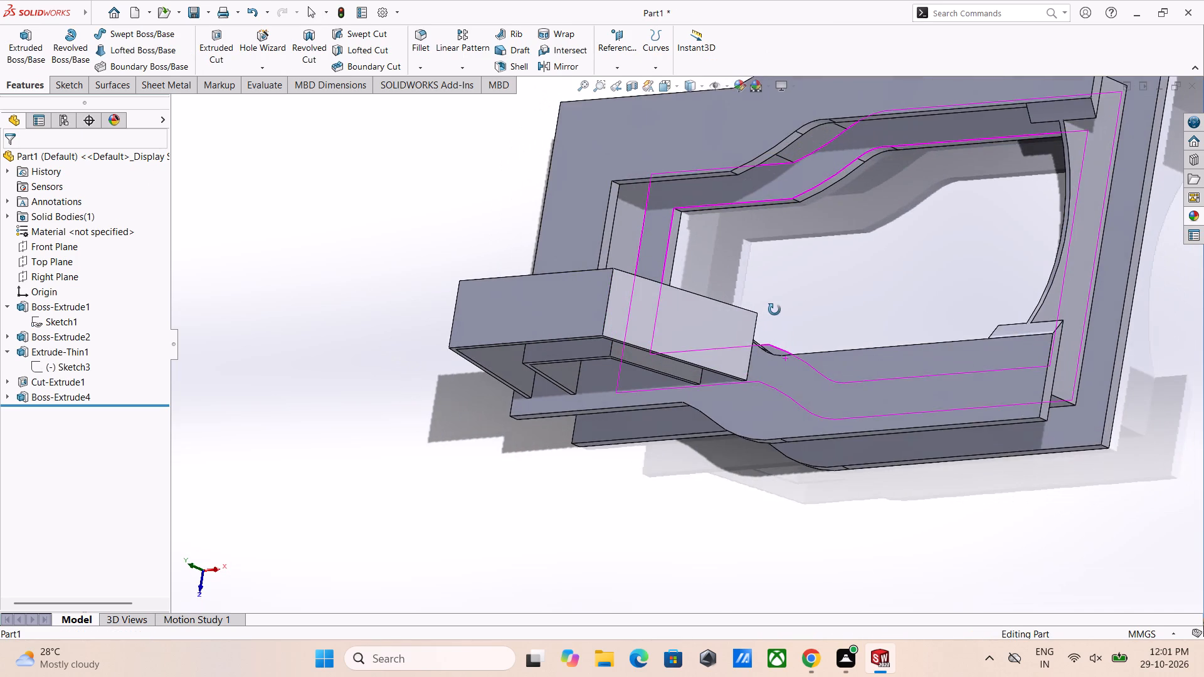
pyautogui.moveTo(774, 310); pyautogui.dragTo(776, 319, button='middle')
pyautogui.scroll(-2, 757, 358)
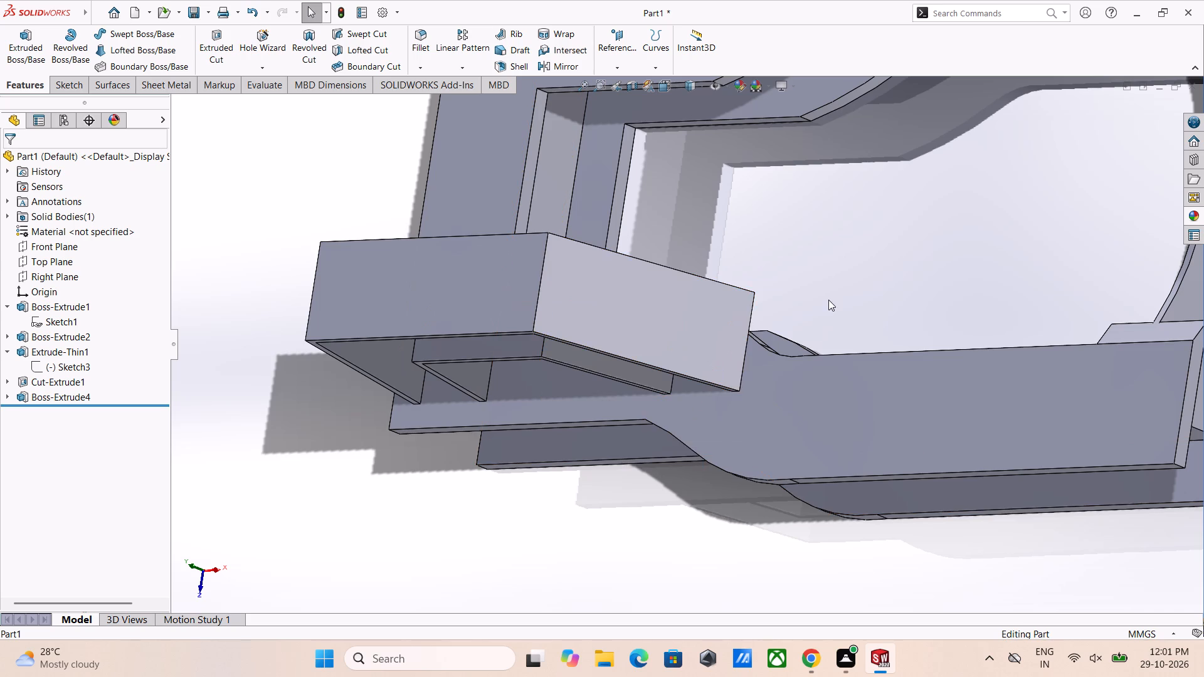
pyautogui.moveTo(823, 294); pyautogui.dragTo(943, 242, button='middle')
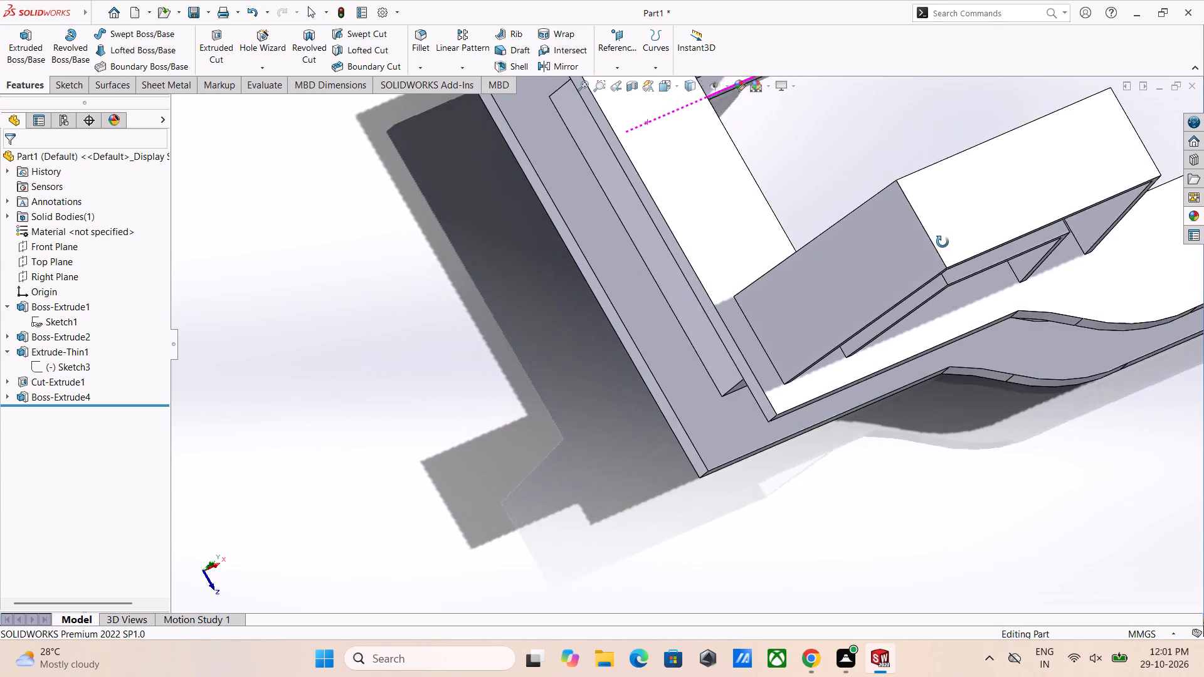
pyautogui.moveTo(943, 242); pyautogui.dragTo(944, 242, button='middle')
pyautogui.scroll(6, 943, 243)
pyautogui.moveTo(863, 216); pyautogui.dragTo(806, 159, button='middle')
pyautogui.scroll(-5, 805, 285)
pyautogui.moveTo(746, 308); pyautogui.dragTo(721, 438, button='middle')
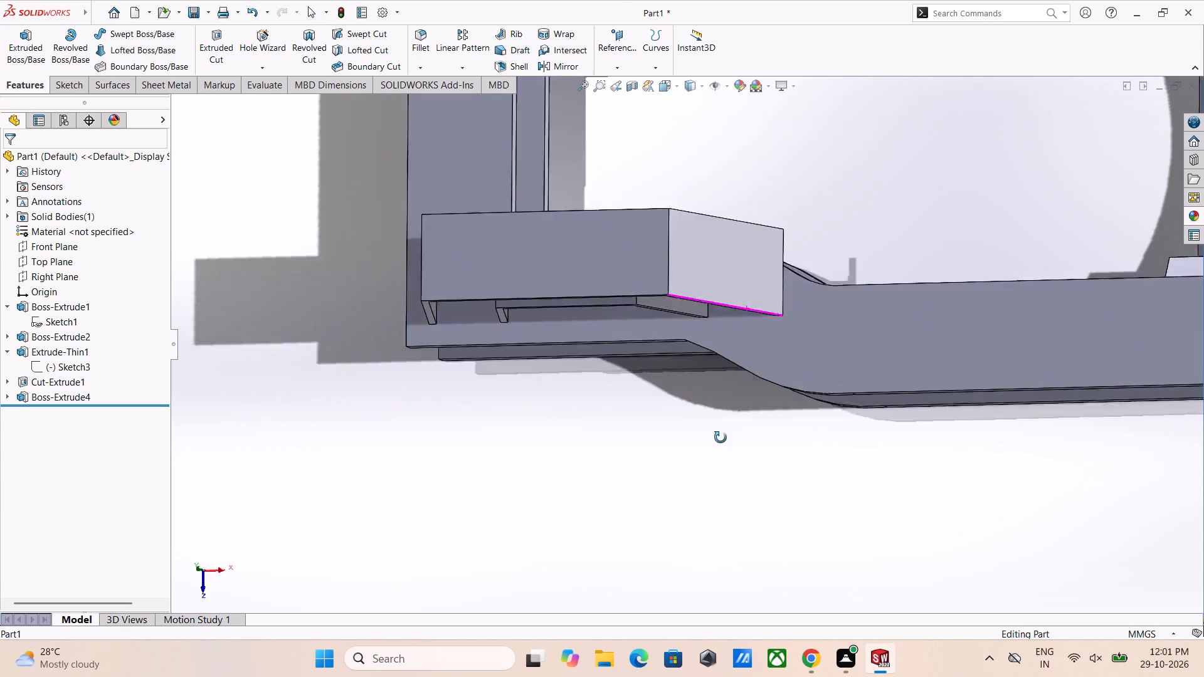
pyautogui.moveTo(721, 438); pyautogui.dragTo(729, 480, button='middle')
pyautogui.scroll(-5, 704, 314)
pyautogui.scroll(2, 634, 135)
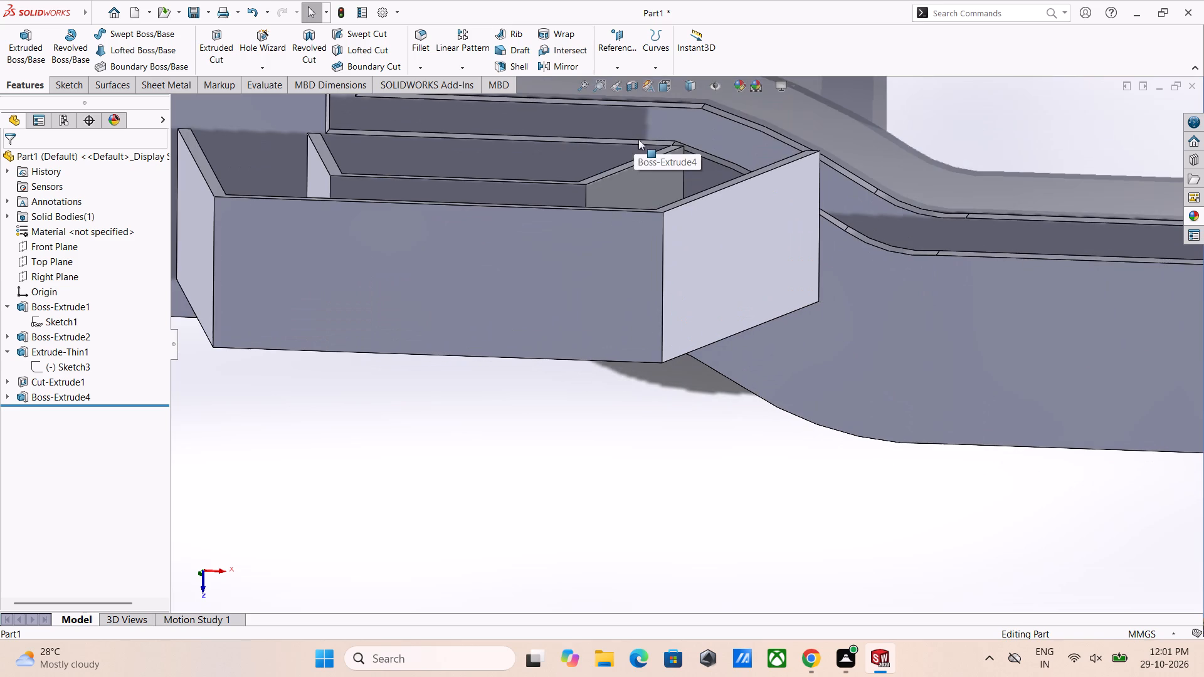
pyautogui.moveTo(647, 159); pyautogui.dragTo(638, 184, button='middle')
pyautogui.moveTo(660, 157); pyautogui.dragTo(561, 229, button='middle')
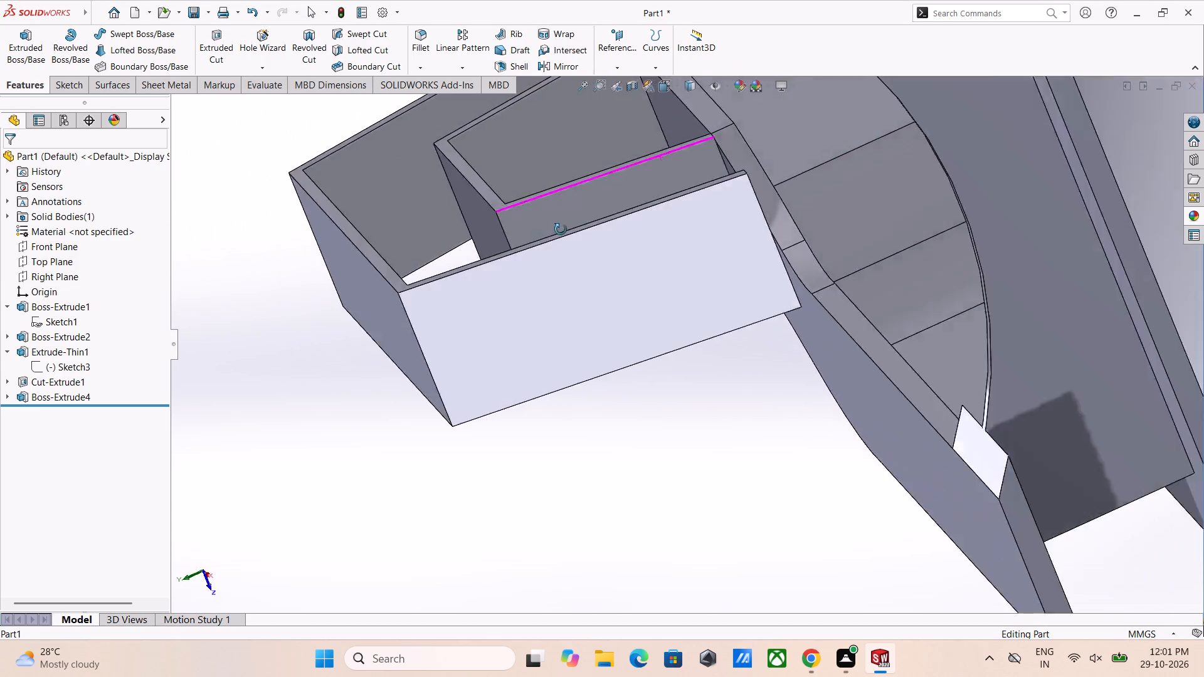
pyautogui.moveTo(561, 229); pyautogui.dragTo(544, 255, button='middle')
pyautogui.scroll(-5, 736, 127)
pyautogui.moveTo(739, 139); pyautogui.dragTo(675, 174, button='middle')
pyautogui.scroll(5, 675, 174)
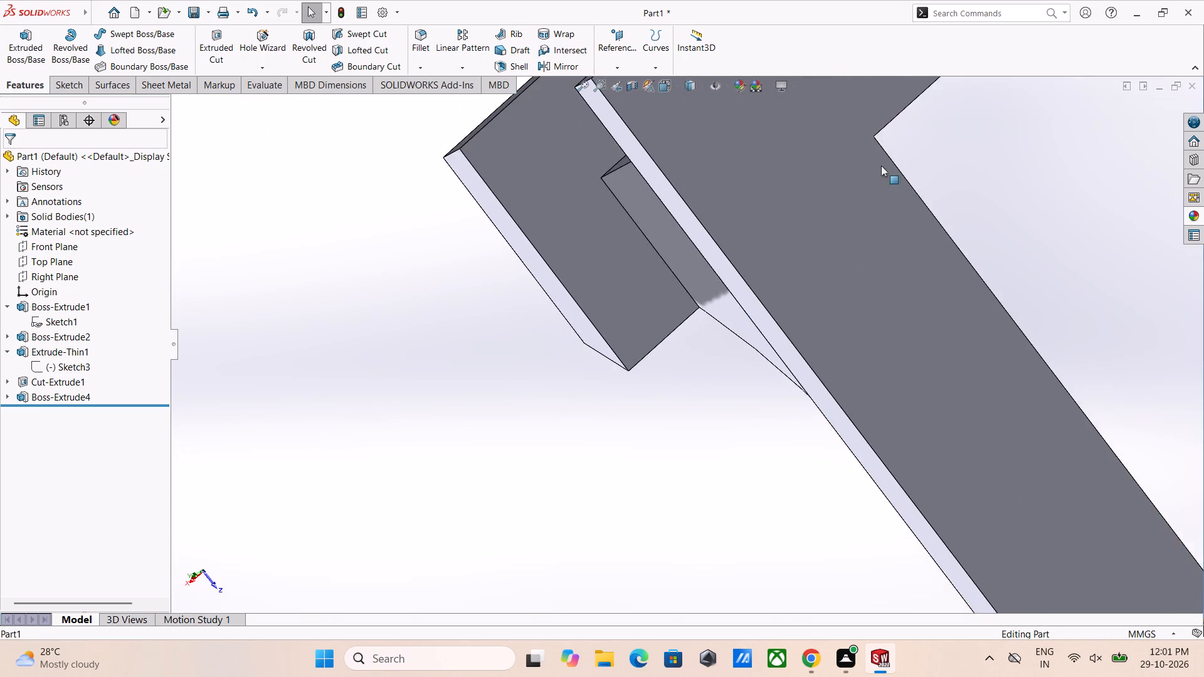
pyautogui.scroll(6, 881, 165)
pyautogui.scroll(-5, 1034, 249)
pyautogui.scroll(-4, 777, 302)
pyautogui.moveTo(719, 347); pyautogui.dragTo(728, 371, button='middle')
pyautogui.moveTo(451, 392); pyautogui.dragTo(527, 383, button='middle')
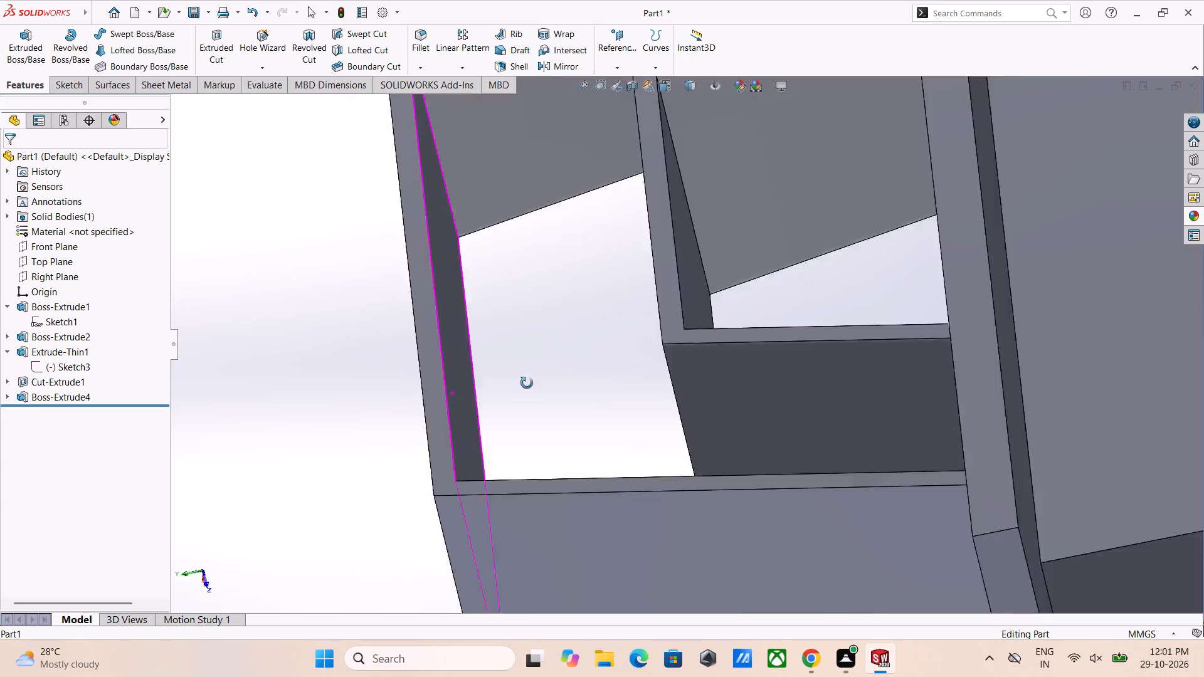
pyautogui.moveTo(527, 383); pyautogui.dragTo(616, 346, button='middle')
pyautogui.scroll(6, 613, 367)
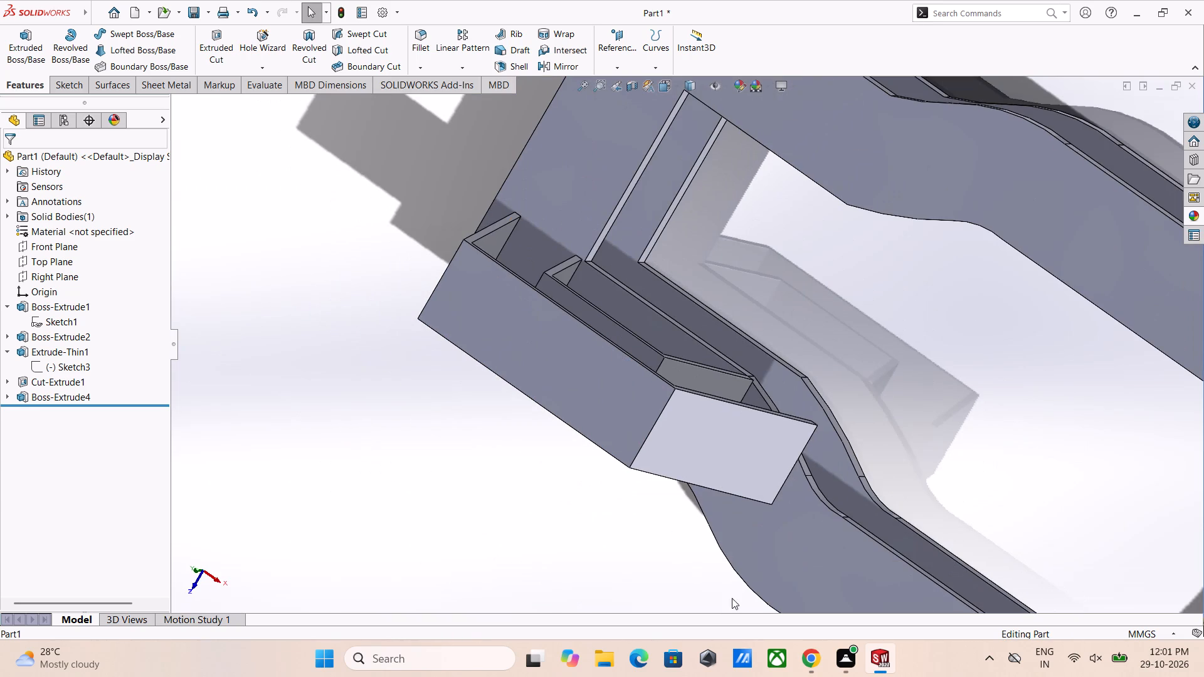
pyautogui.moveTo(732, 485); pyautogui.dragTo(801, 382, button='middle')
pyautogui.scroll(1, 742, 483)
pyautogui.scroll(-3, 709, 496)
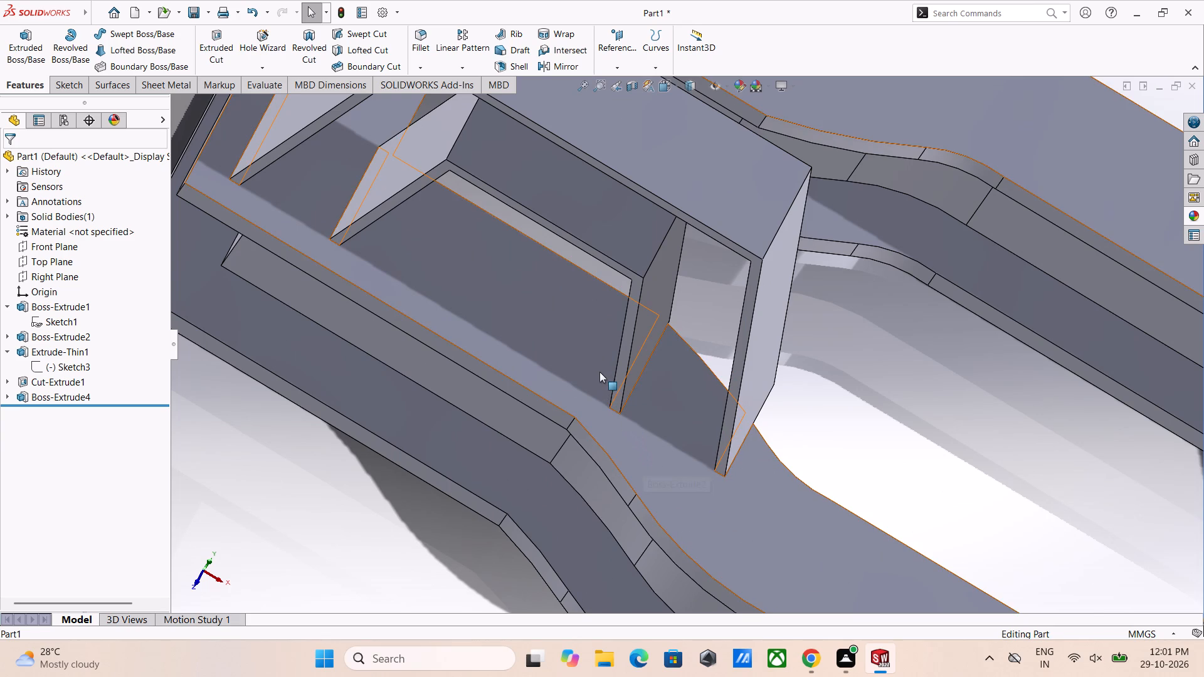
pyautogui.scroll(4, 599, 371)
pyautogui.moveTo(685, 284); pyautogui.dragTo(648, 268, button='middle')
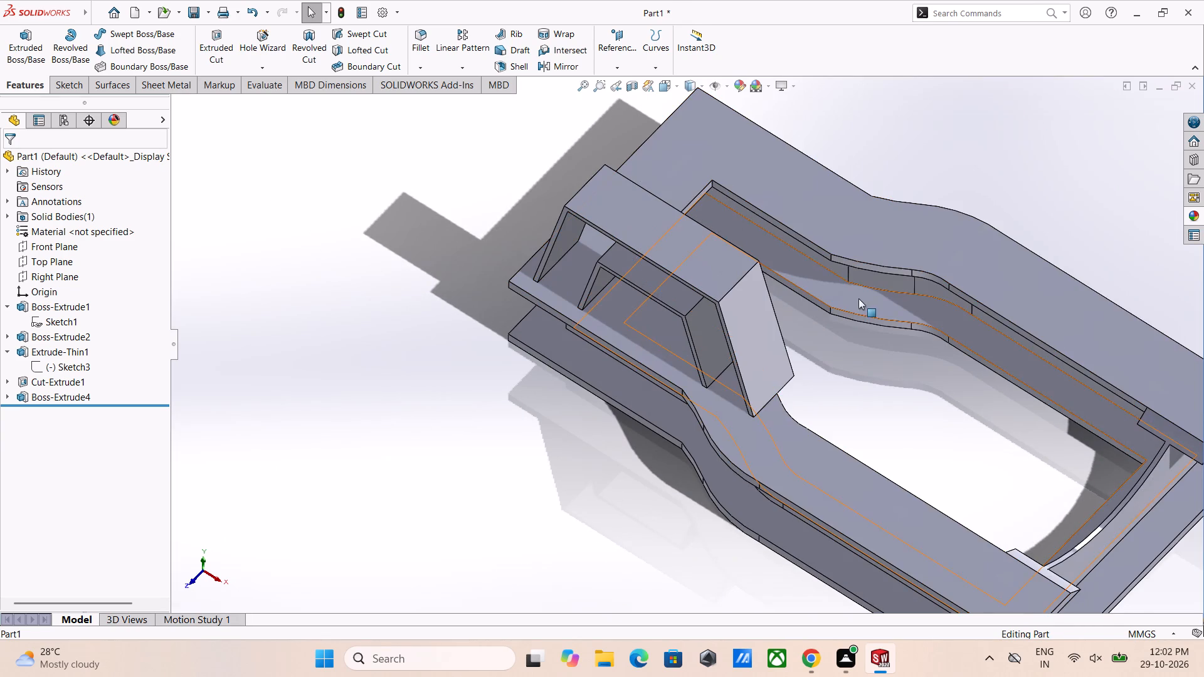
pyautogui.moveTo(869, 312); pyautogui.dragTo(809, 278, button='middle')
pyautogui.scroll(1, 792, 237)
pyautogui.scroll(-1, 732, 335)
pyautogui.moveTo(726, 340); pyautogui.dragTo(679, 377, button='middle')
pyautogui.scroll(-5, 633, 350)
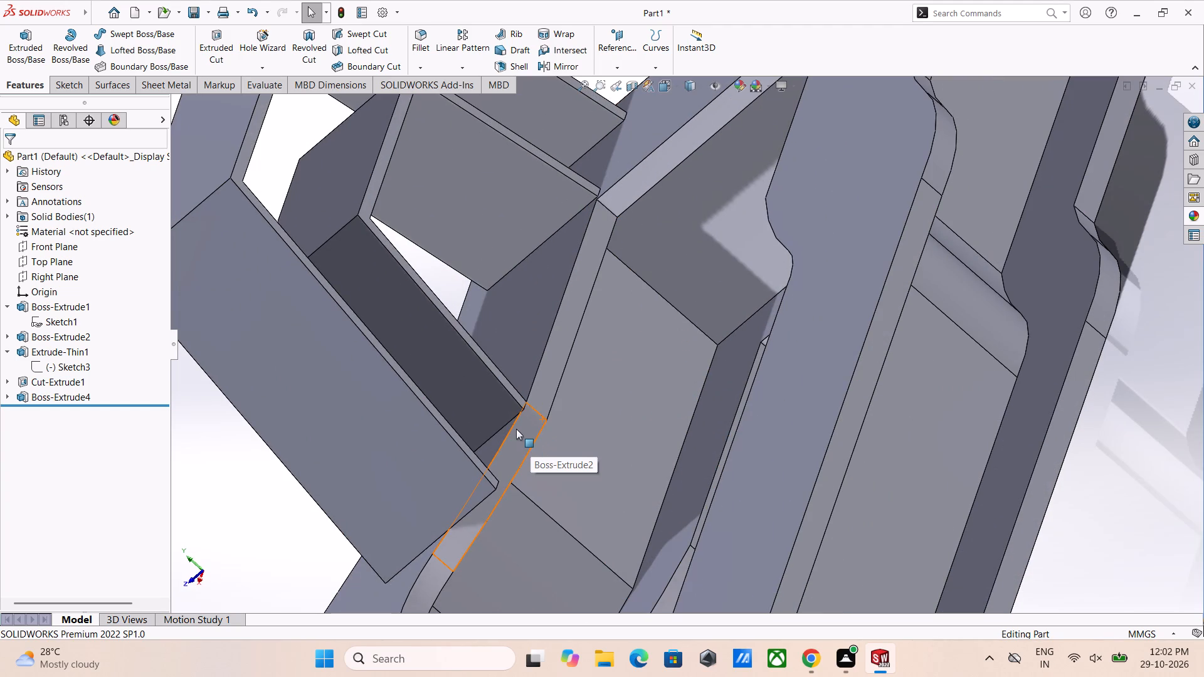
pyautogui.moveTo(516, 429); pyautogui.dragTo(592, 404, button='middle')
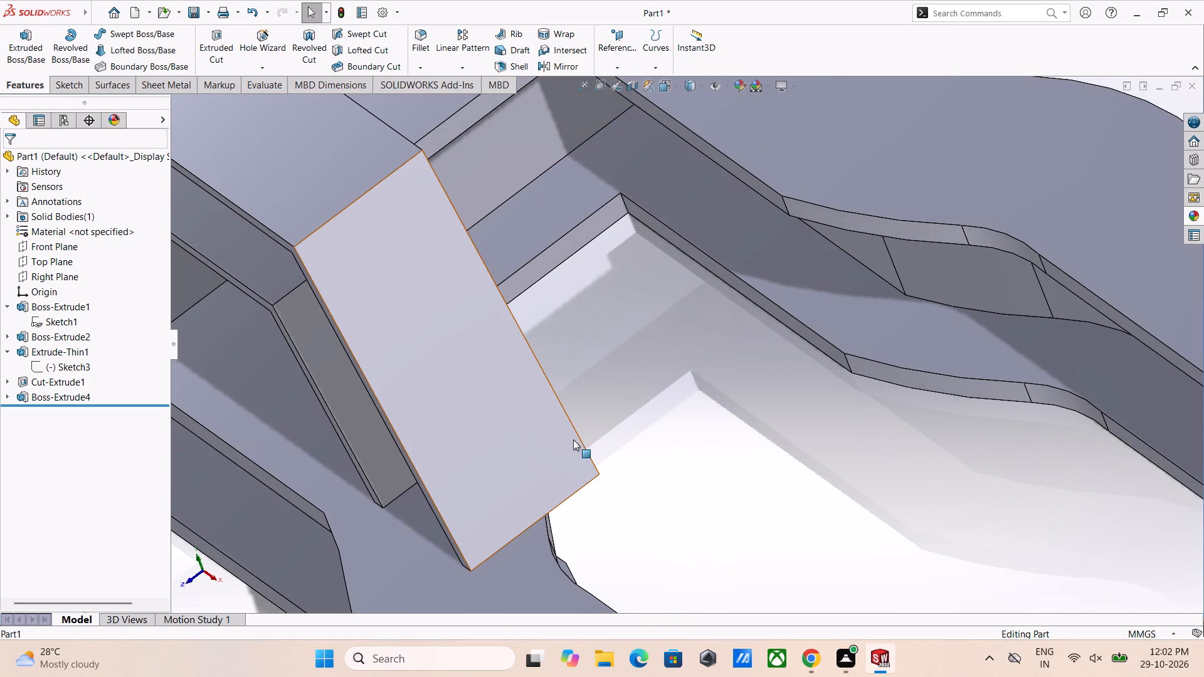
pyautogui.moveTo(525, 470); pyautogui.dragTo(540, 441, button='middle')
pyautogui.scroll(3, 540, 441)
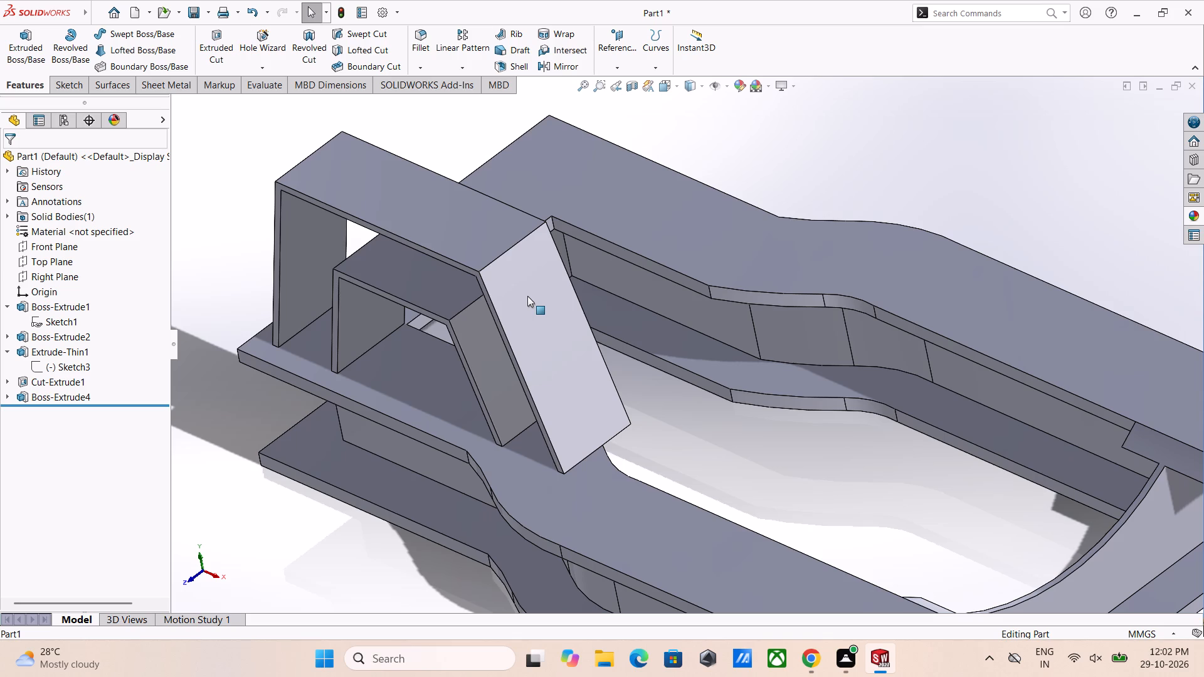
pyautogui.moveTo(649, 382); pyautogui.dragTo(609, 461, button='middle')
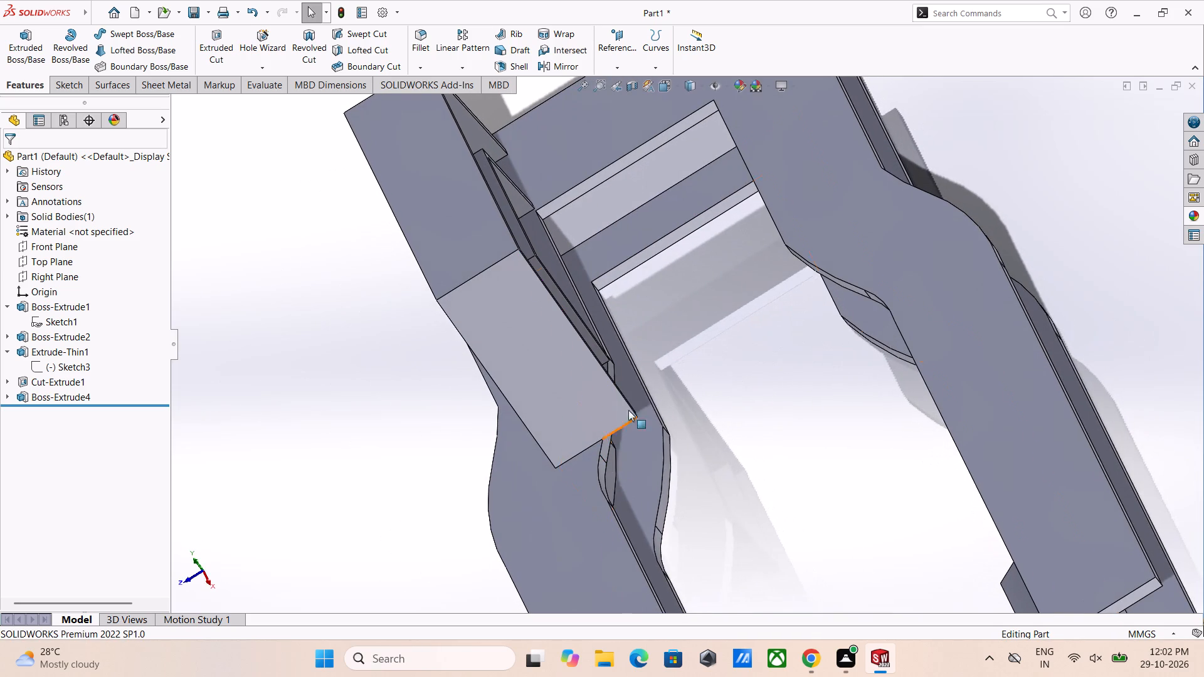
pyautogui.moveTo(621, 426); pyautogui.dragTo(610, 422, button='middle')
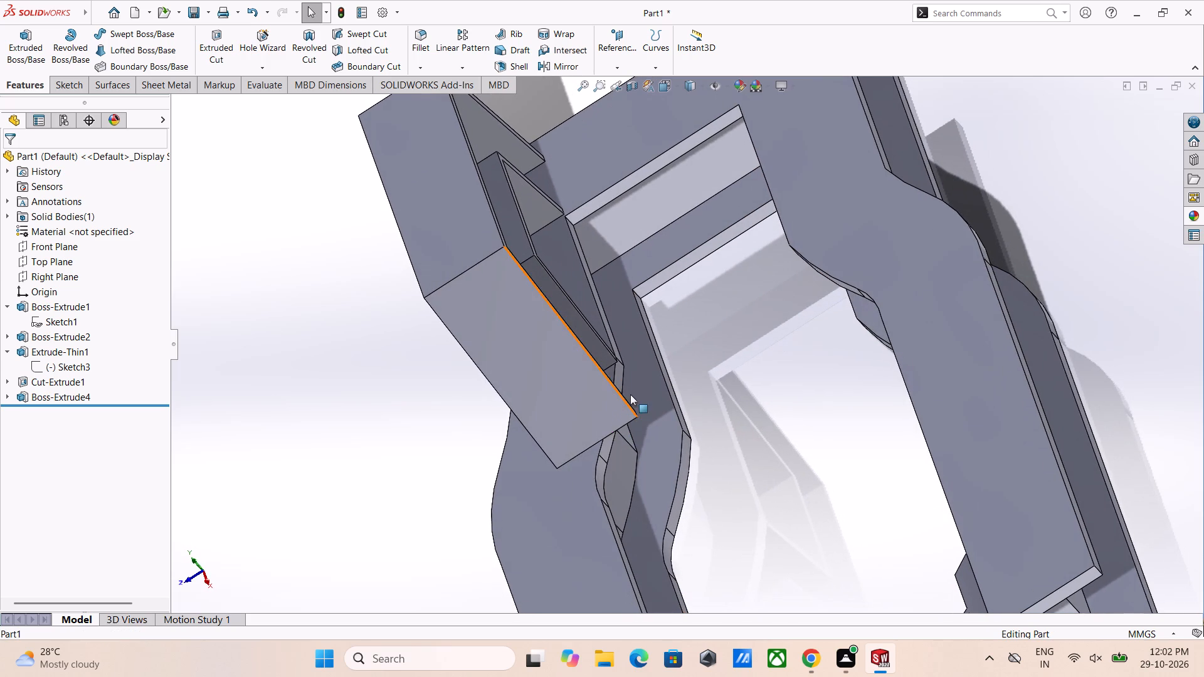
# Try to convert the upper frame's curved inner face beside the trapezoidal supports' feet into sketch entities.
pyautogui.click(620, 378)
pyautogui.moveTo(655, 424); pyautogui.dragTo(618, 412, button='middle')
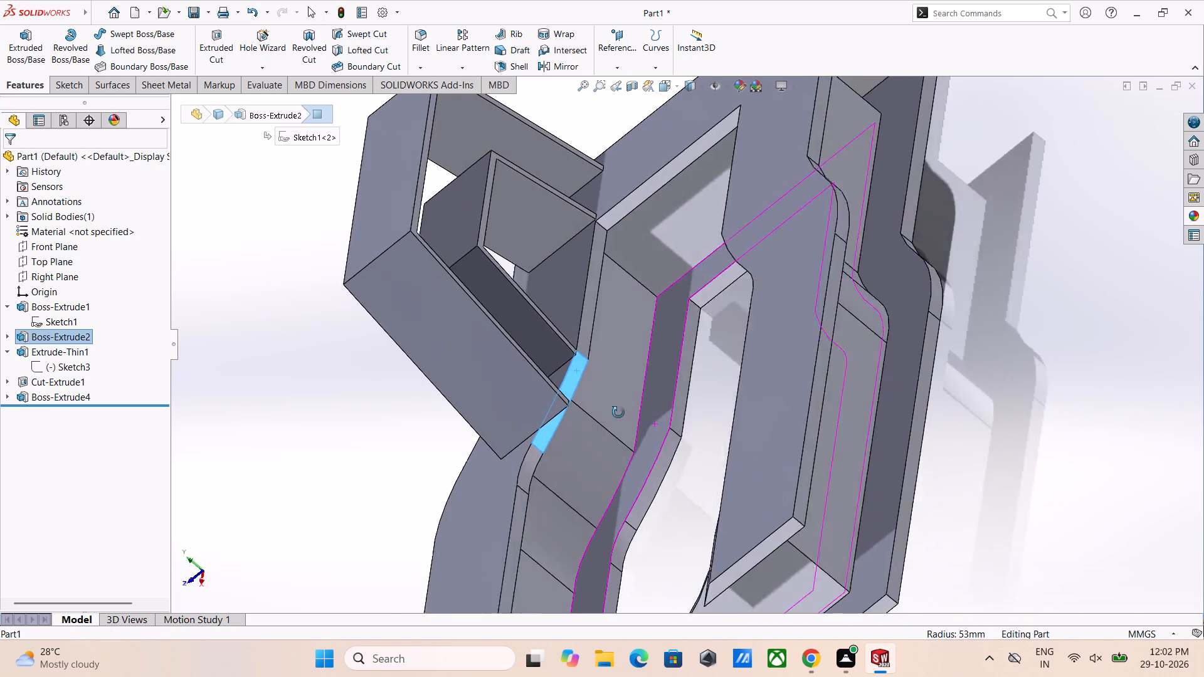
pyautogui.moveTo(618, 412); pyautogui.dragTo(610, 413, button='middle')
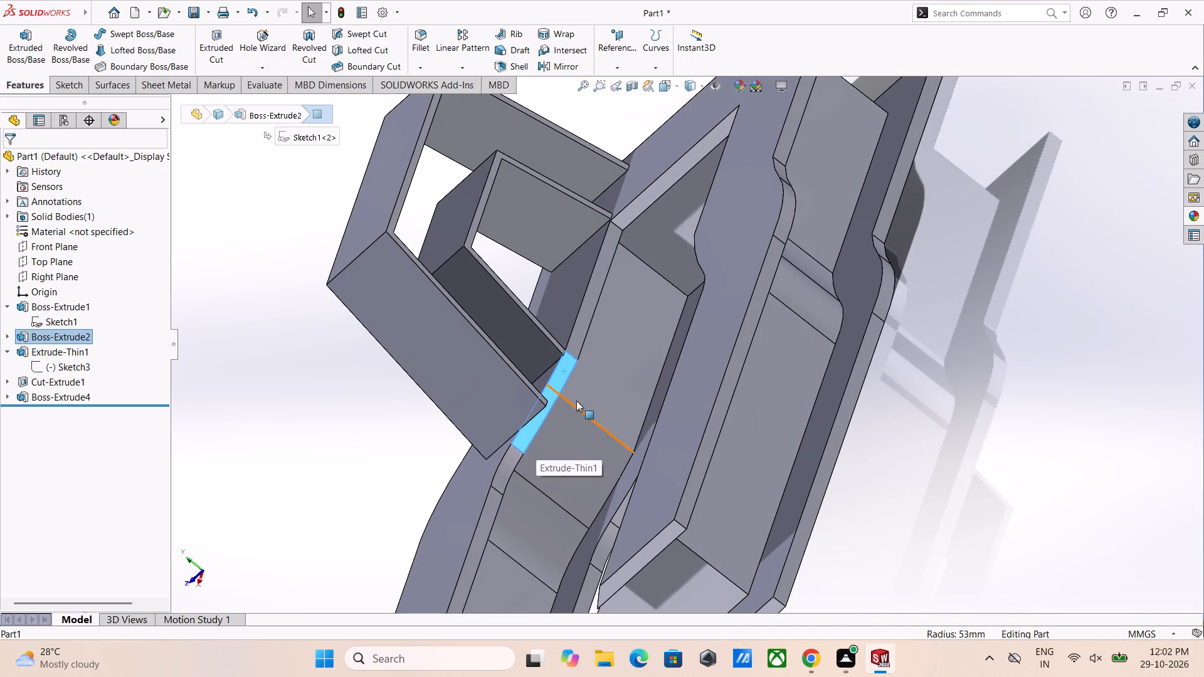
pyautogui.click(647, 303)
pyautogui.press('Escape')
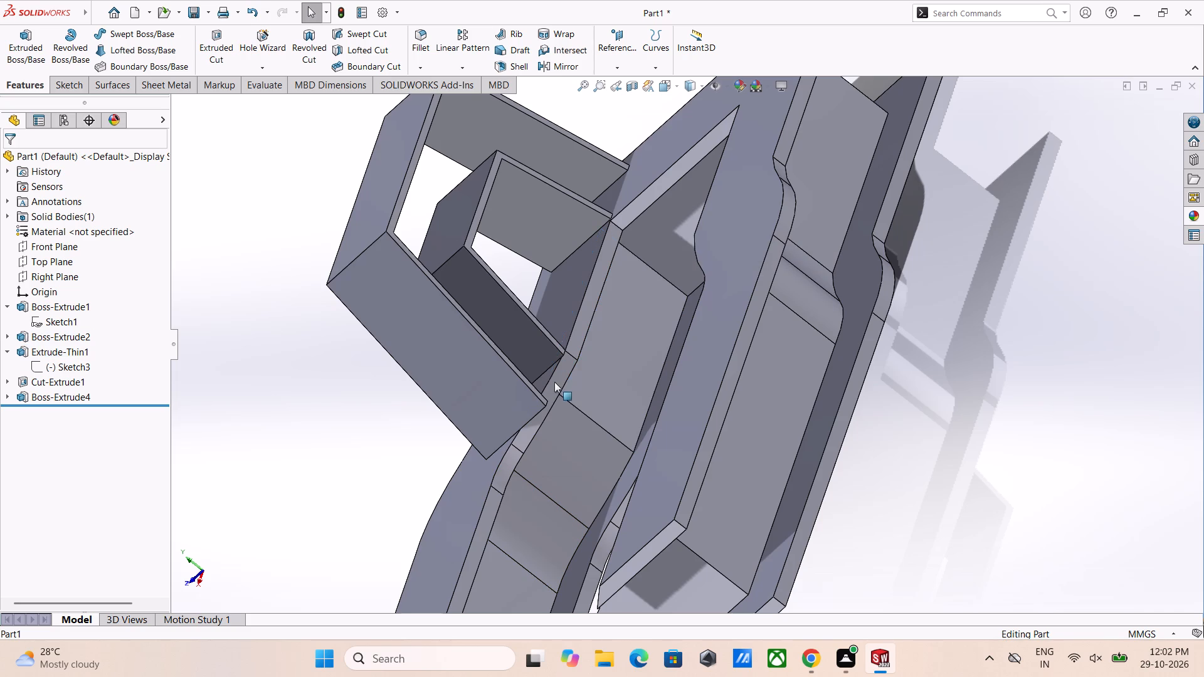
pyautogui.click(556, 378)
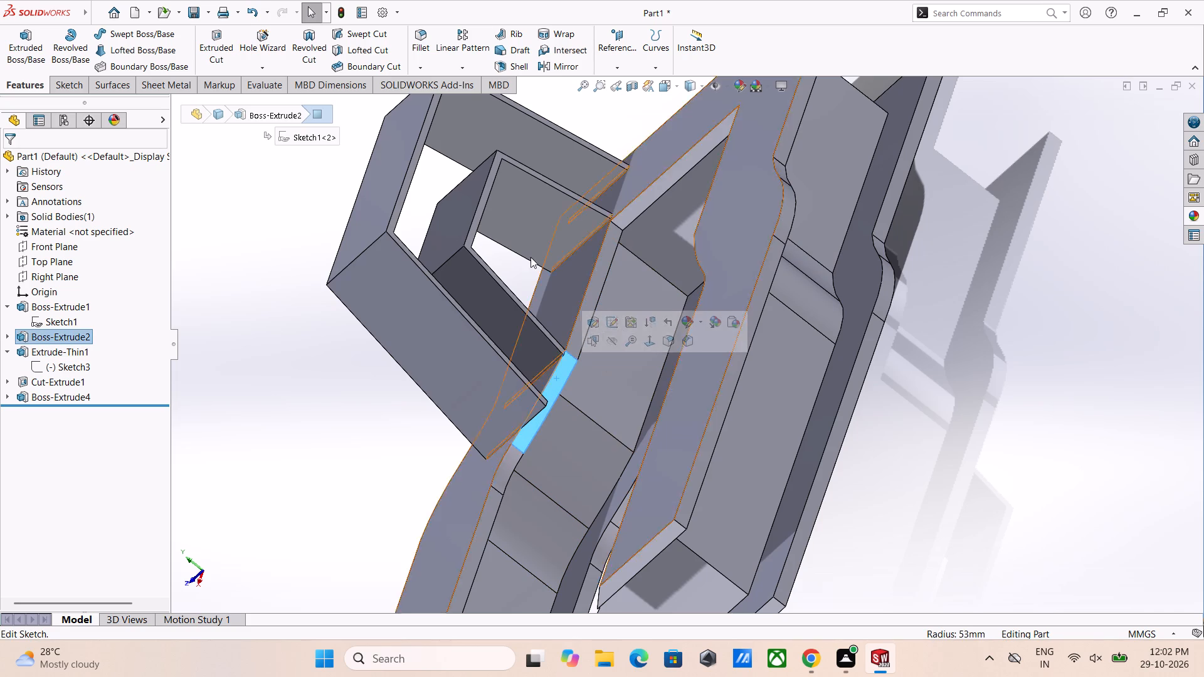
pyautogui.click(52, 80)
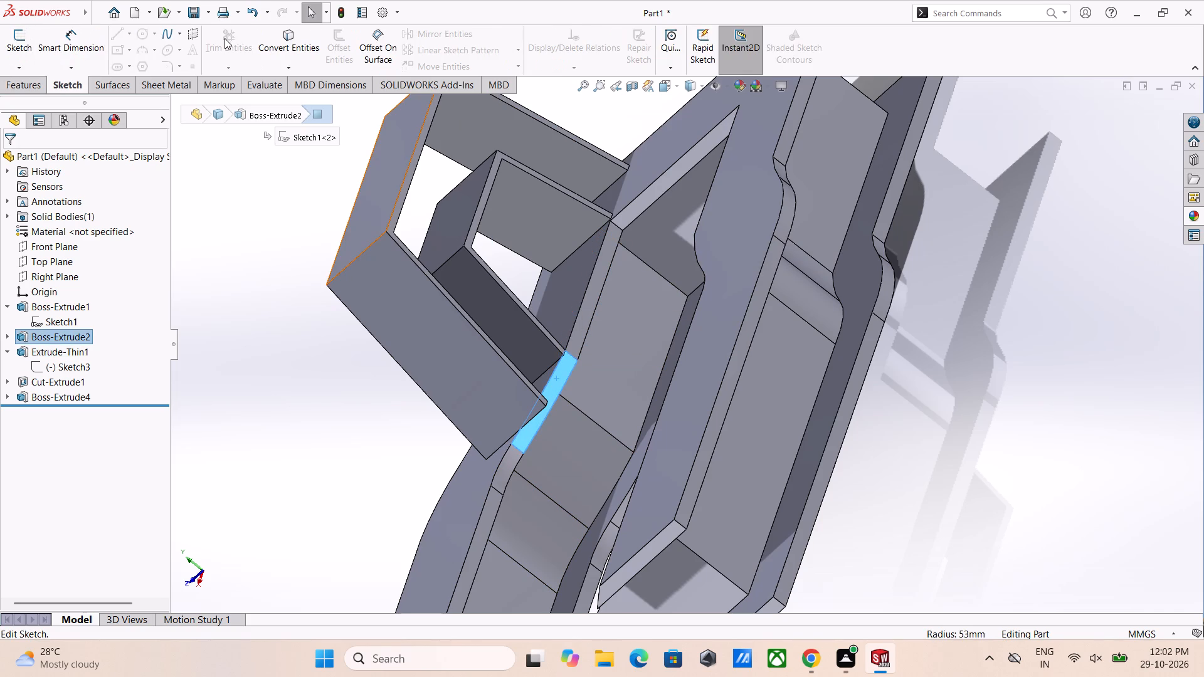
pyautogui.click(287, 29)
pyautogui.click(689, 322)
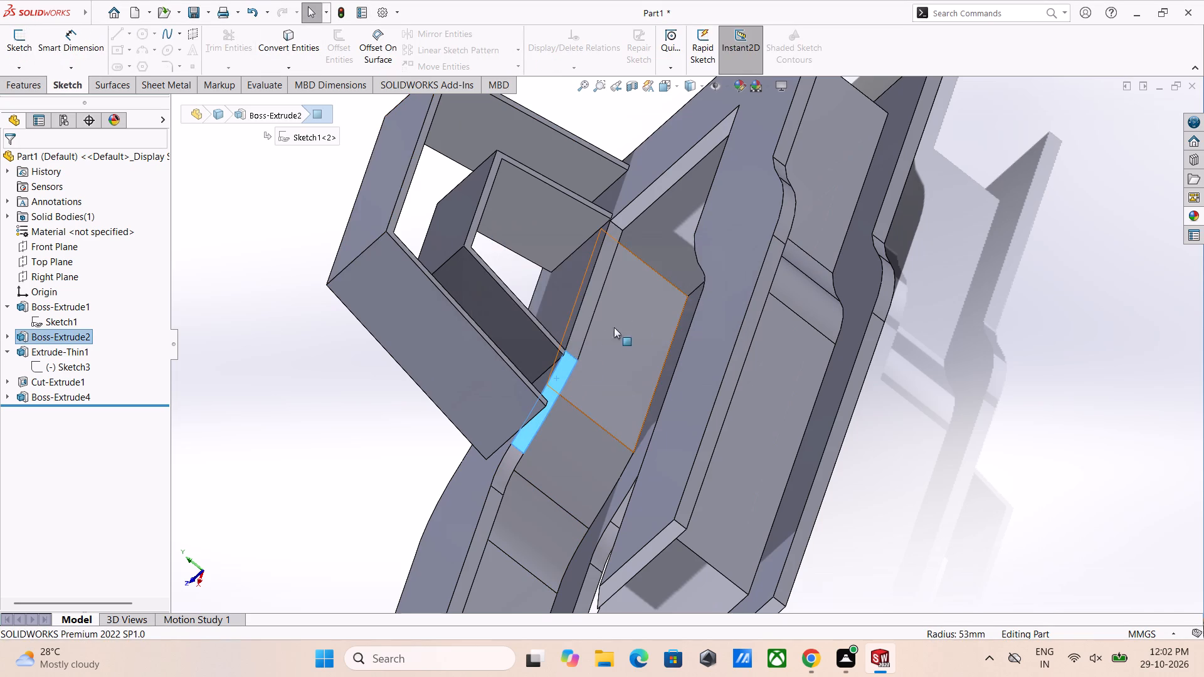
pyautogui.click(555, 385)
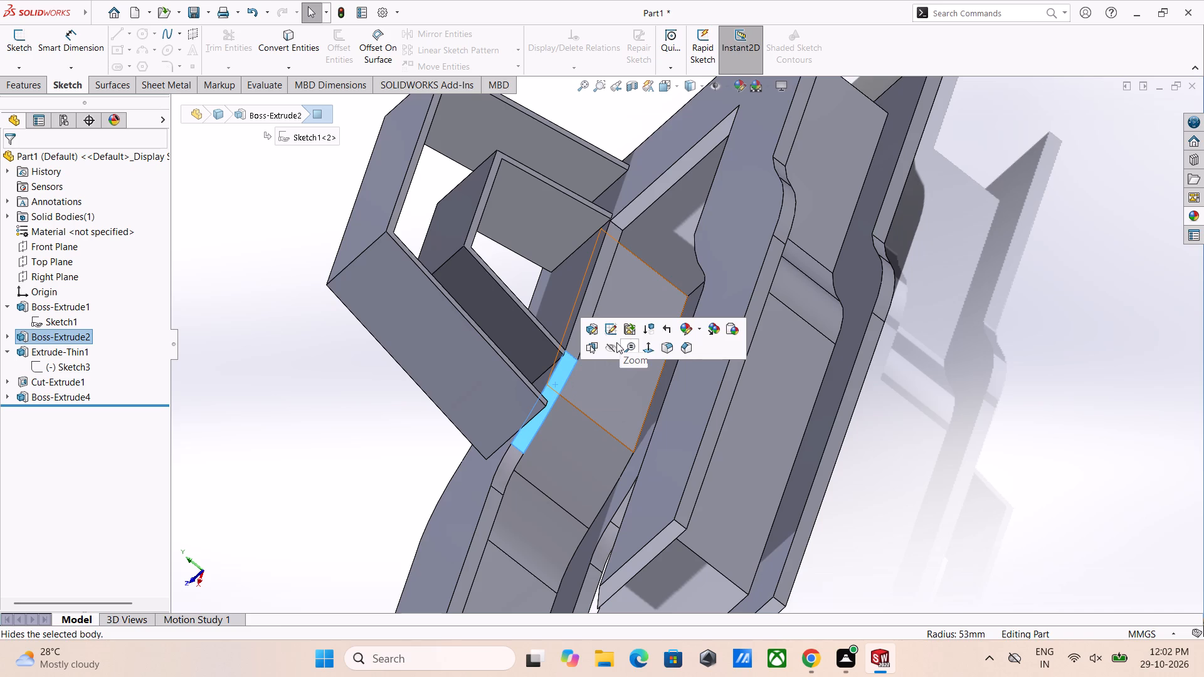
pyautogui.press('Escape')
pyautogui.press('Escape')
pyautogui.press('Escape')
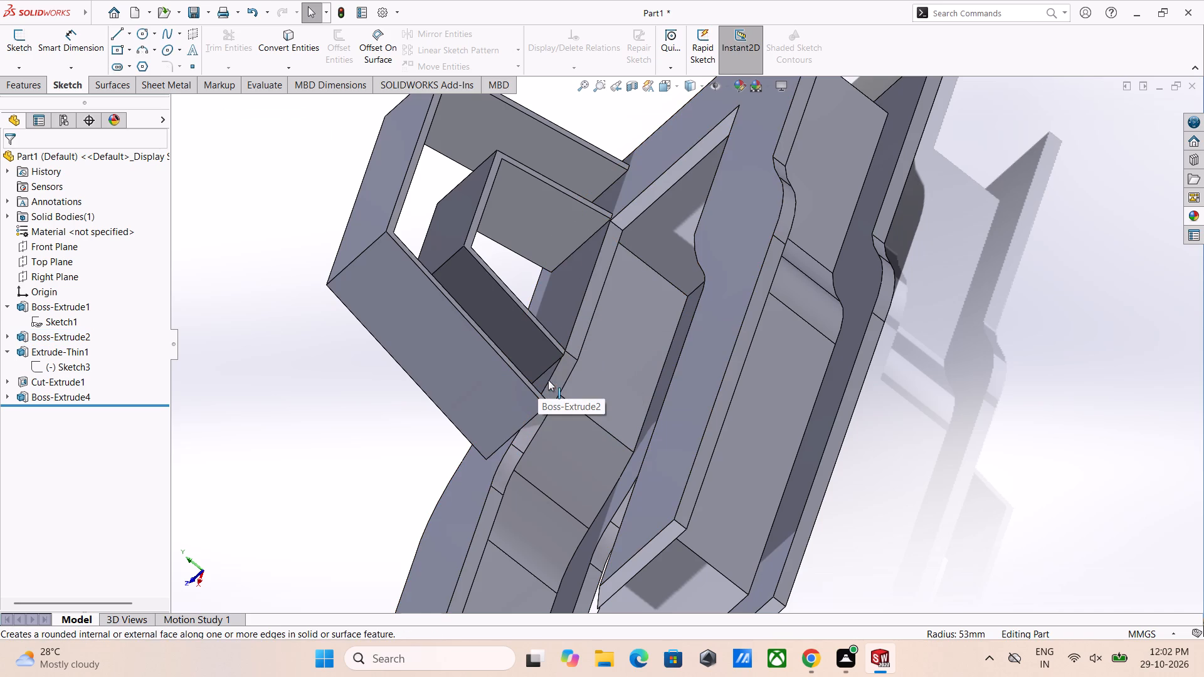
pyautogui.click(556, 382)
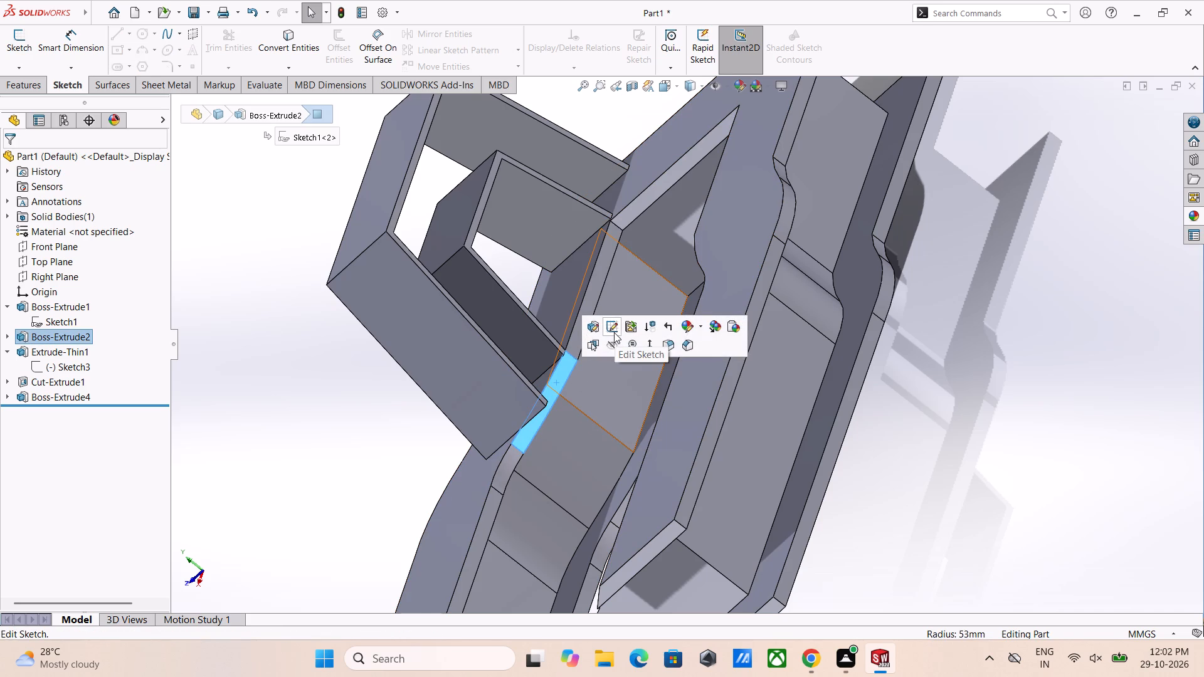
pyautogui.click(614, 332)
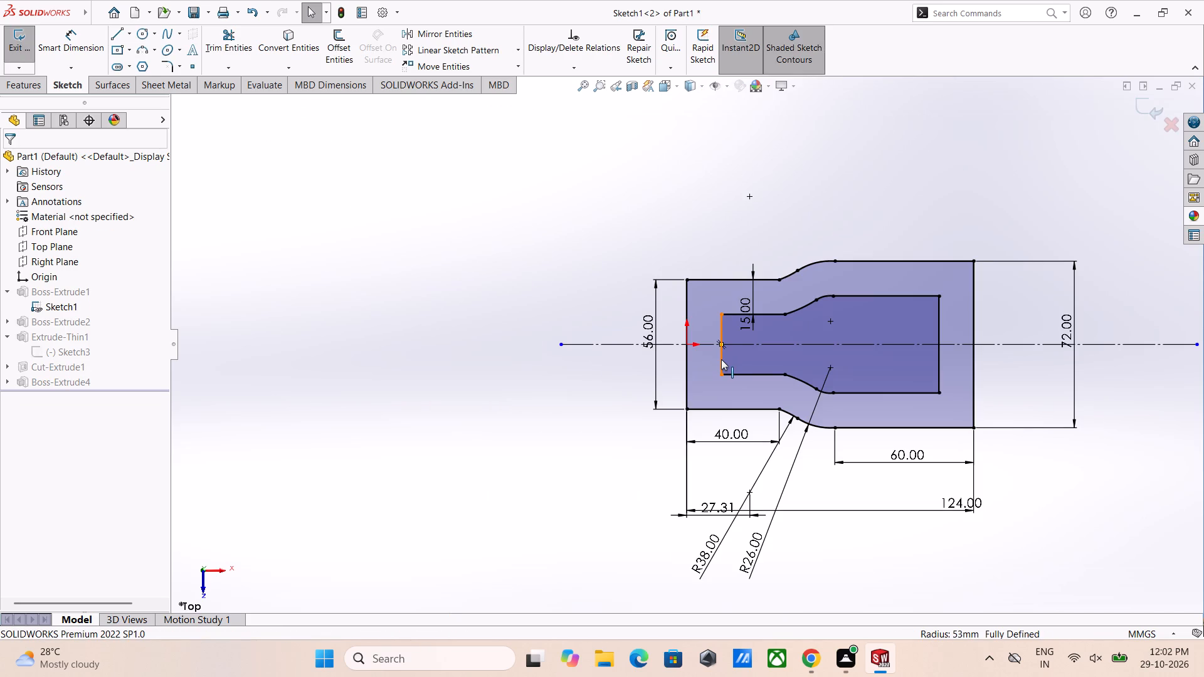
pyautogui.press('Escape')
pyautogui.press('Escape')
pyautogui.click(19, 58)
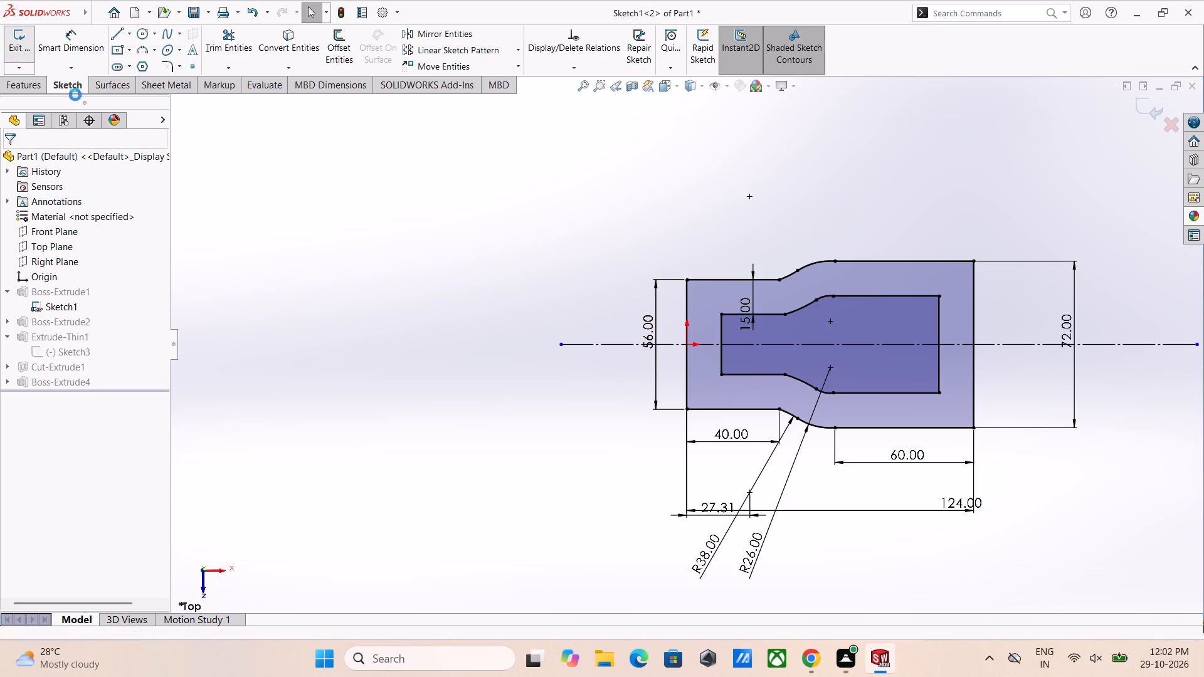
# Start a new sketch on the upper frame's flat inner side face, flush with the smaller trapezoidal support's front face.
pyautogui.moveTo(752, 340); pyautogui.dragTo(668, 459, button='middle')
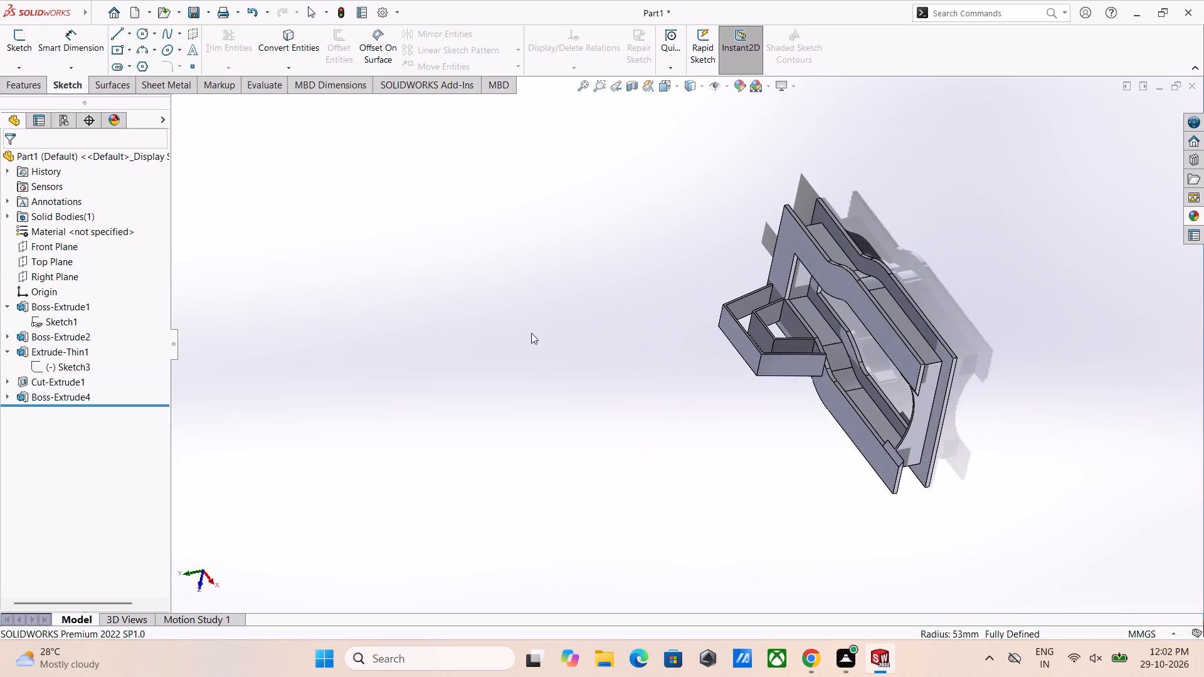
pyautogui.scroll(-3, 525, 338)
pyautogui.press('Escape')
pyautogui.press('Escape')
pyautogui.scroll(3, 1011, 297)
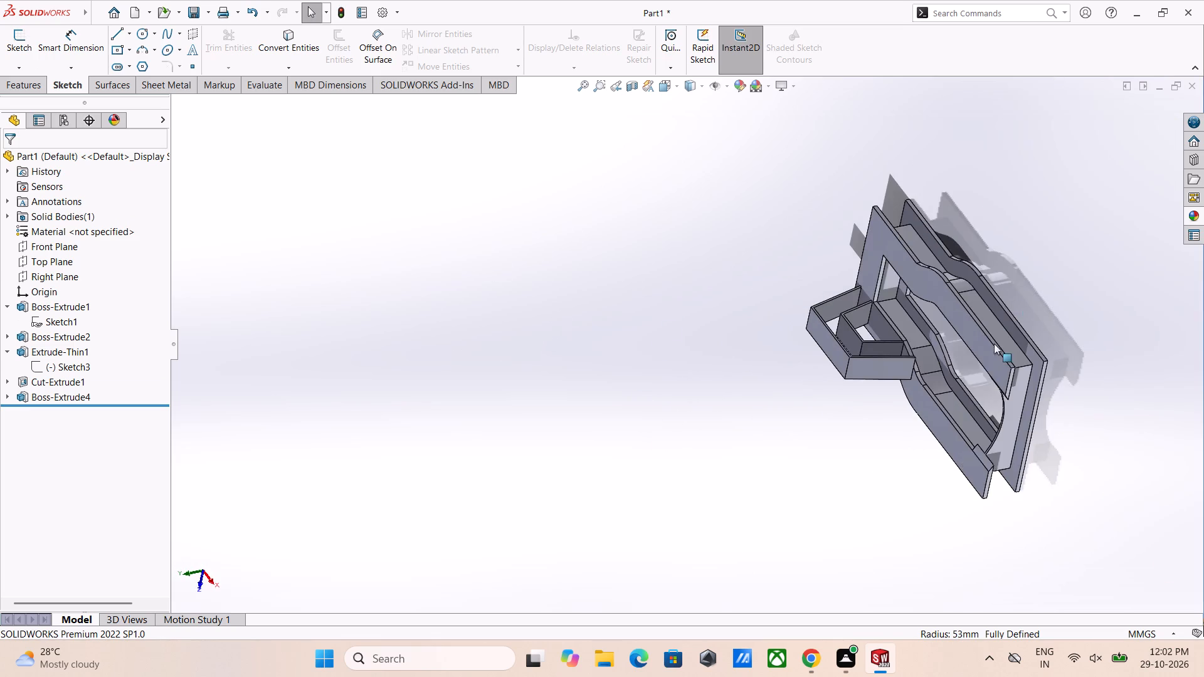
pyautogui.scroll(-10, 921, 366)
pyautogui.click(690, 365)
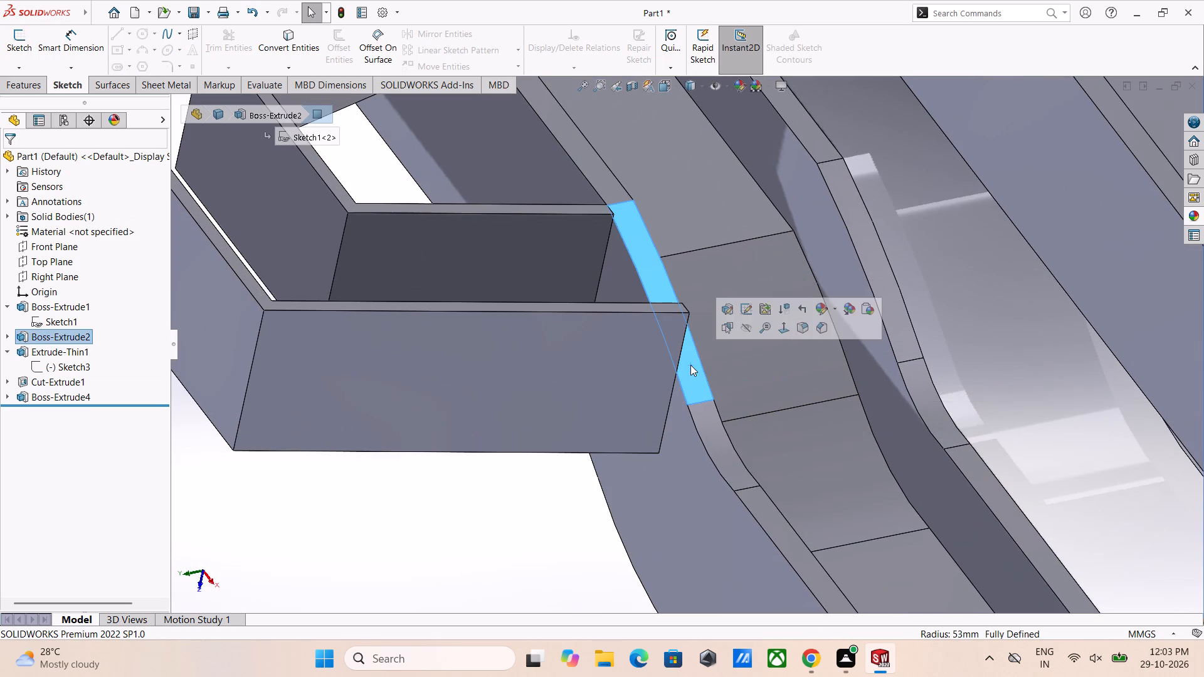
pyautogui.rightClick(697, 372)
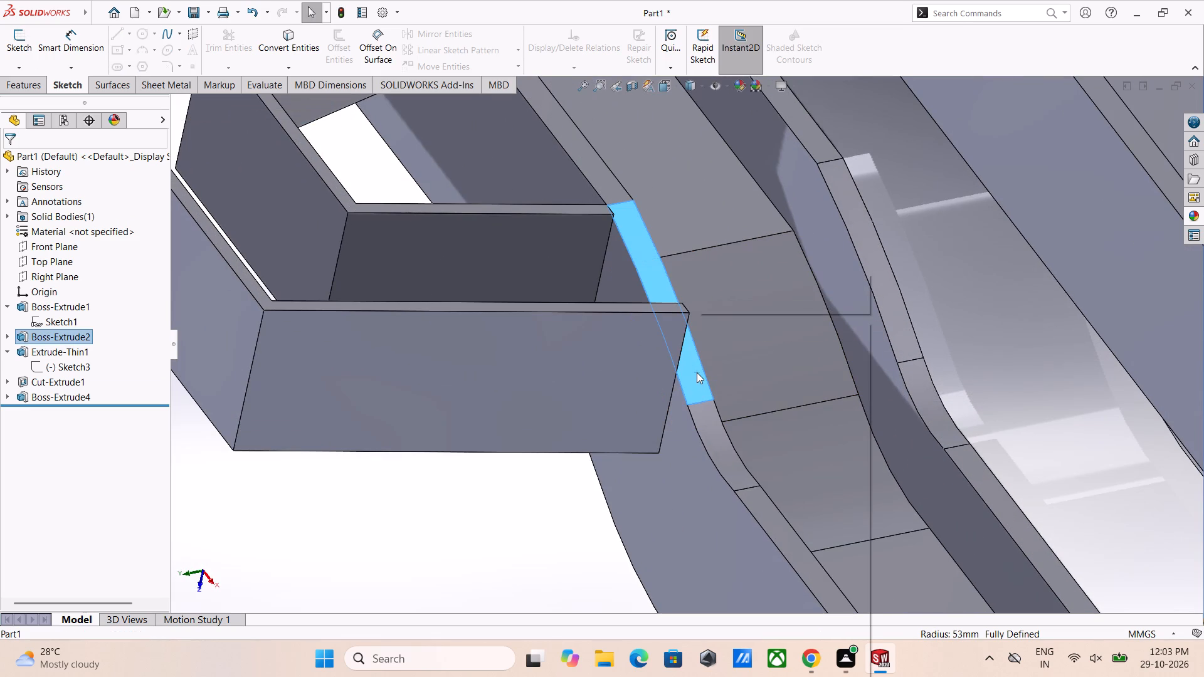
pyautogui.moveTo(662, 223); pyautogui.dragTo(658, 216)
pyautogui.click(611, 177)
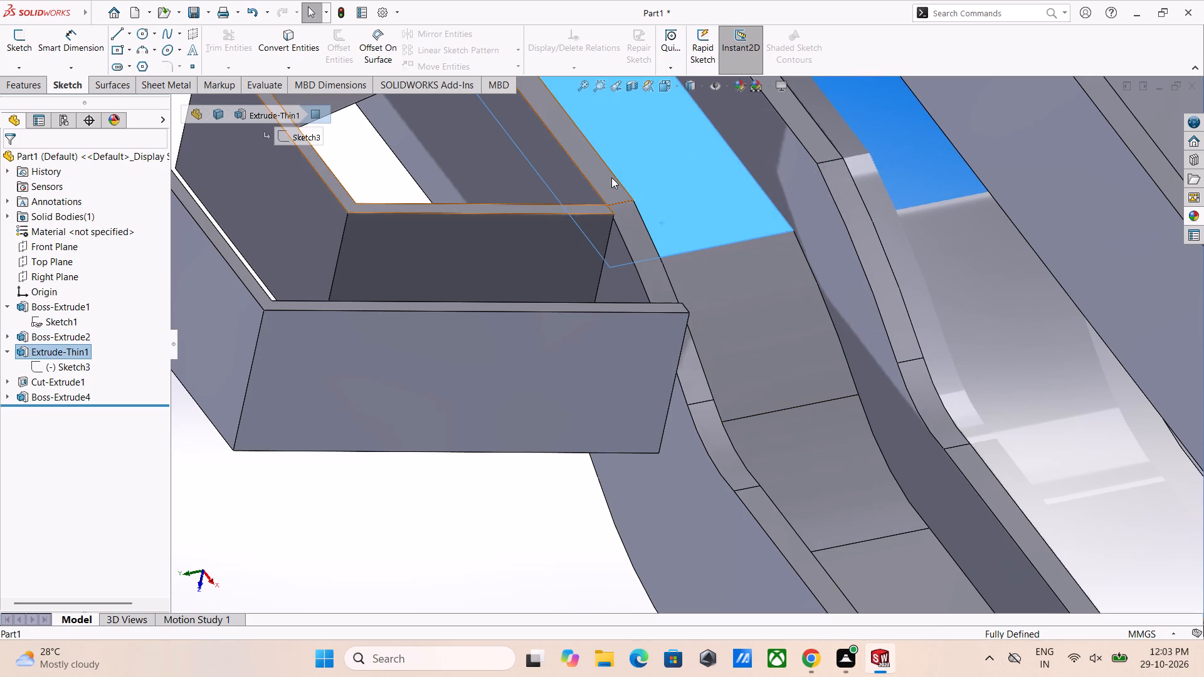
pyautogui.press('Escape')
pyautogui.press('Escape')
pyautogui.click(606, 181)
pyautogui.click(664, 147)
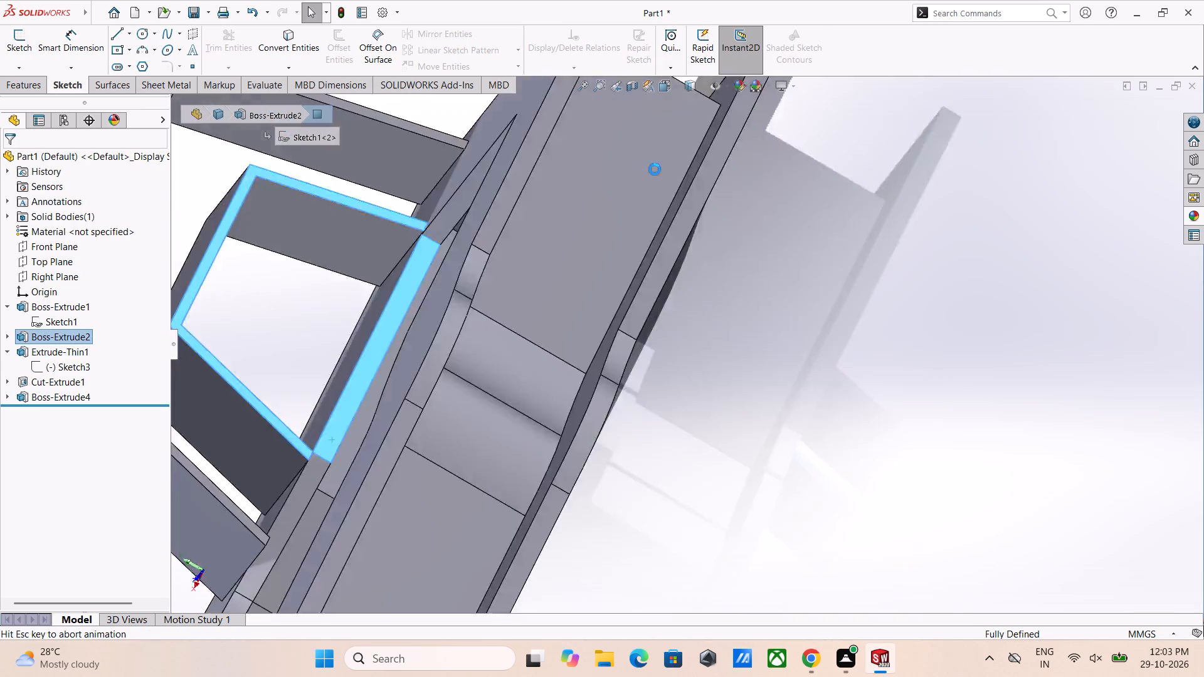
# Convert the four boundary edges of the upper frame's curved inner face under the support feet into sketch entities.
pyautogui.moveTo(813, 329); pyautogui.dragTo(843, 375, button='middle')
pyautogui.scroll(-3, 808, 360)
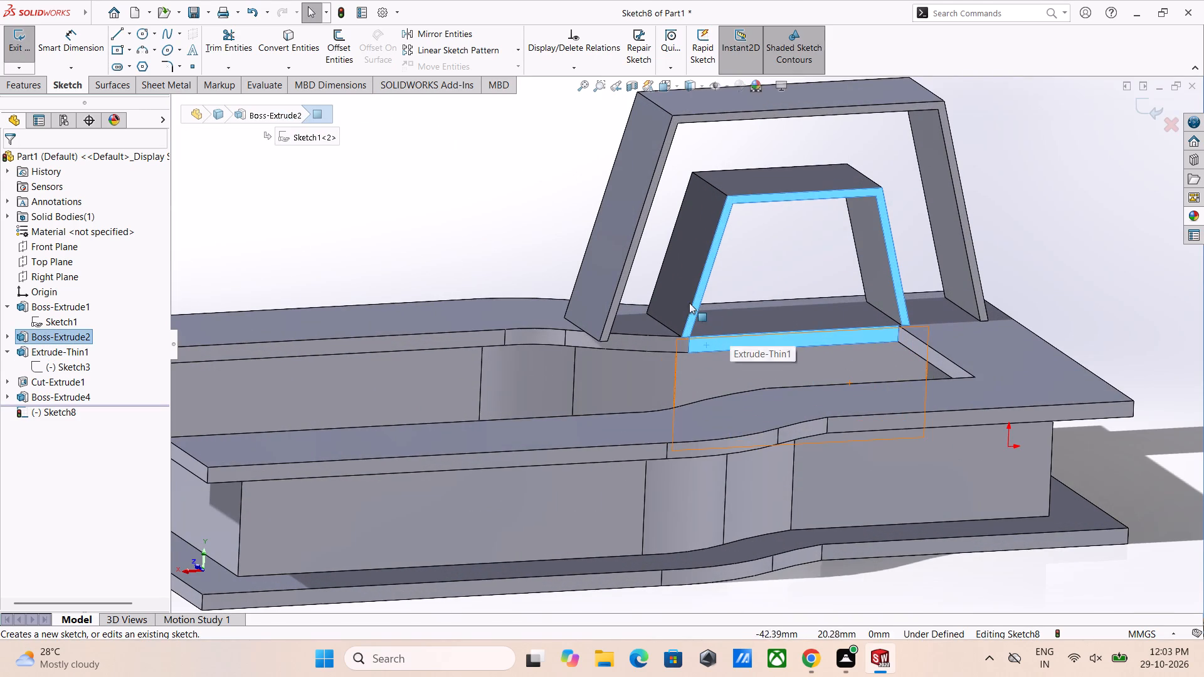
pyautogui.press('Escape')
pyautogui.scroll(-4, 690, 352)
pyautogui.moveTo(713, 308); pyautogui.dragTo(697, 301, button='middle')
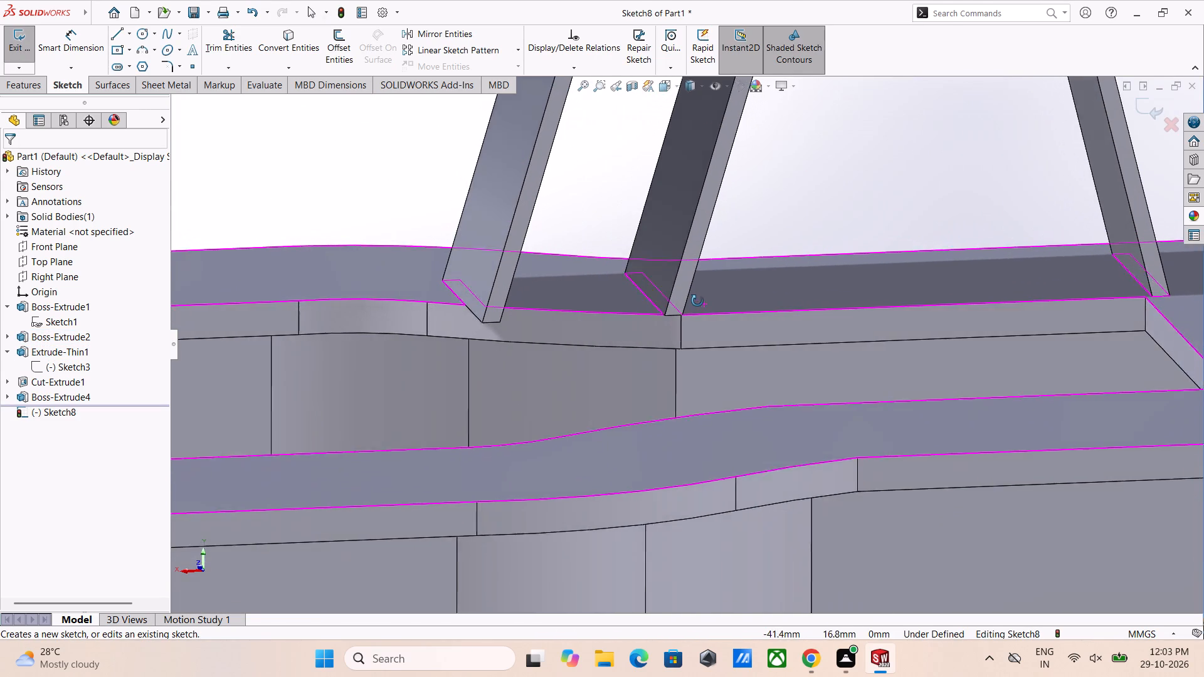
pyautogui.moveTo(697, 301); pyautogui.dragTo(699, 310, button='middle')
pyautogui.scroll(-3, 703, 329)
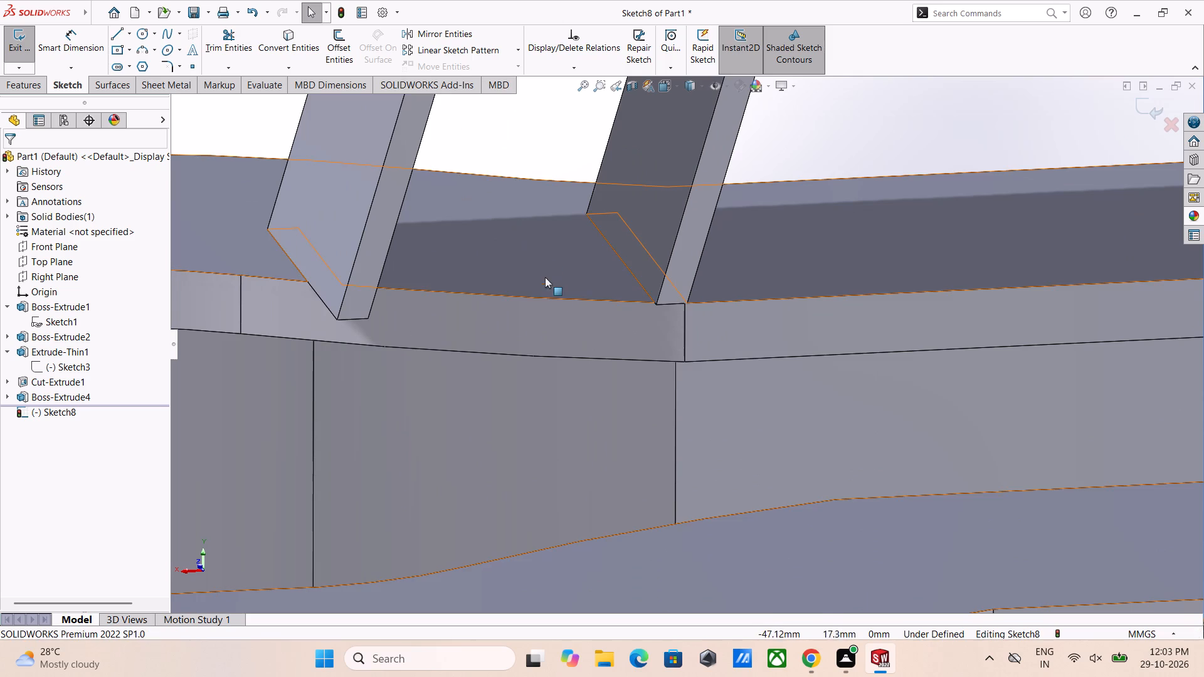
pyautogui.keyDown('ctrl'); pyautogui.click(551, 298); pyautogui.keyUp('ctrl')
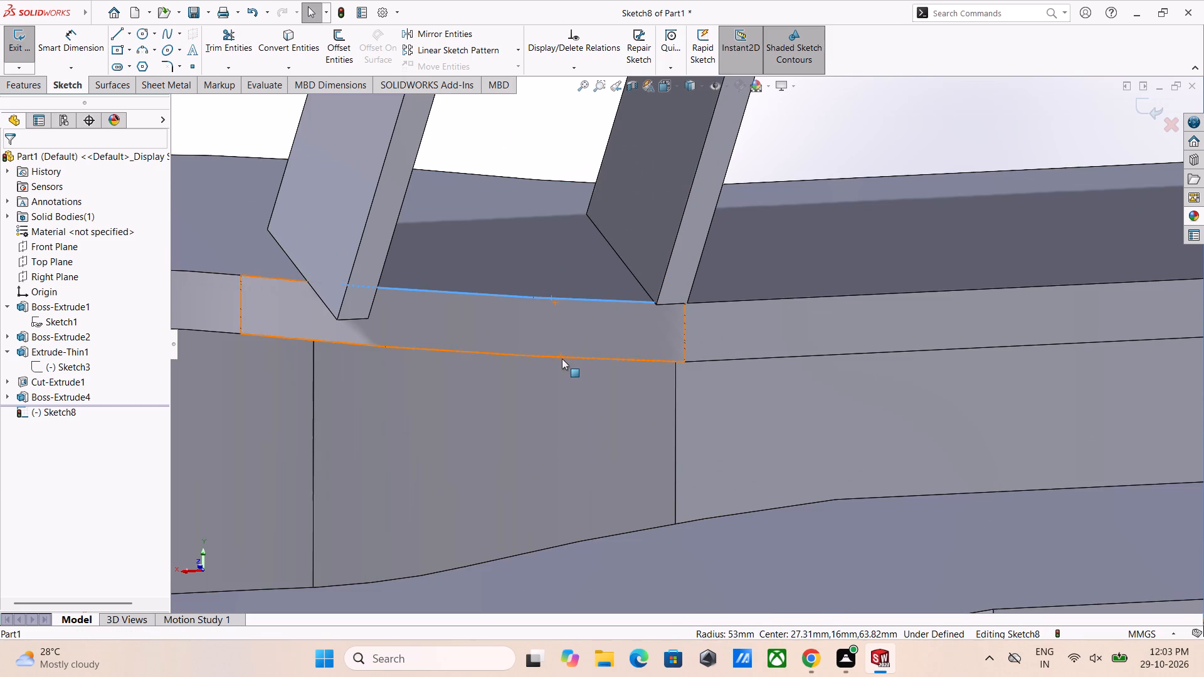
pyautogui.keyDown('ctrl'); pyautogui.click(562, 359); pyautogui.keyUp('ctrl')
pyautogui.keyDown('ctrl'); pyautogui.click(647, 384); pyautogui.keyUp('ctrl')
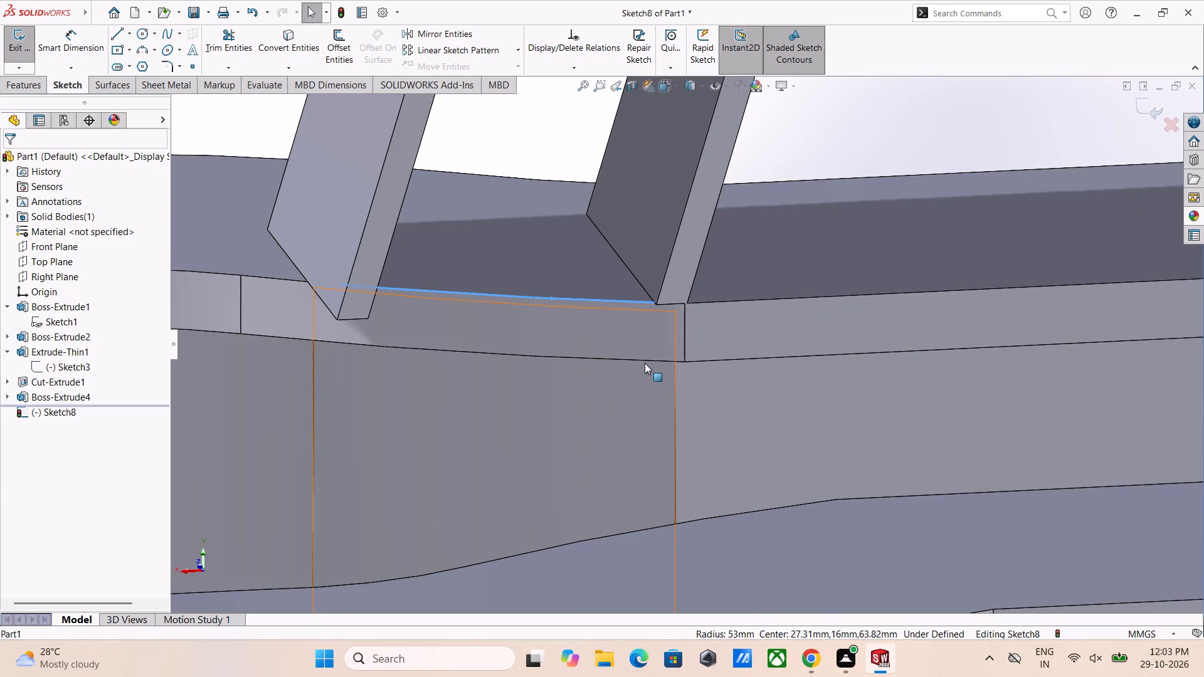
pyautogui.keyDown('ctrl'); pyautogui.click(648, 360); pyautogui.keyUp('ctrl')
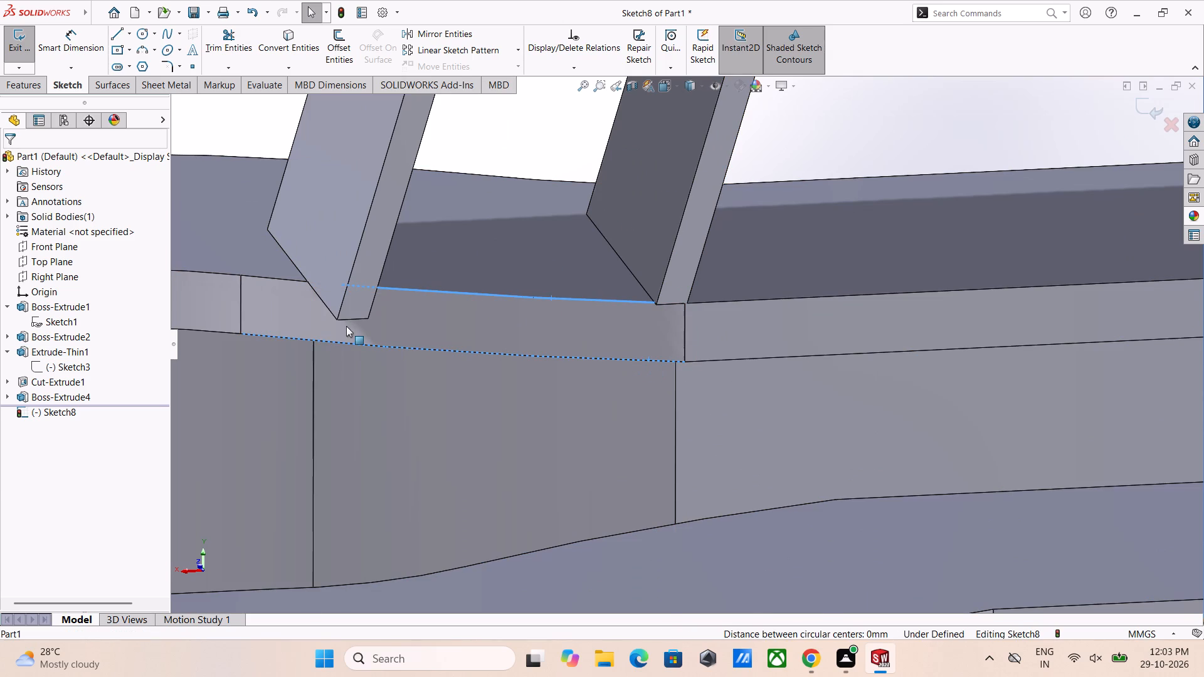
pyautogui.keyDown('ctrl'); pyautogui.click(241, 310); pyautogui.keyUp('ctrl')
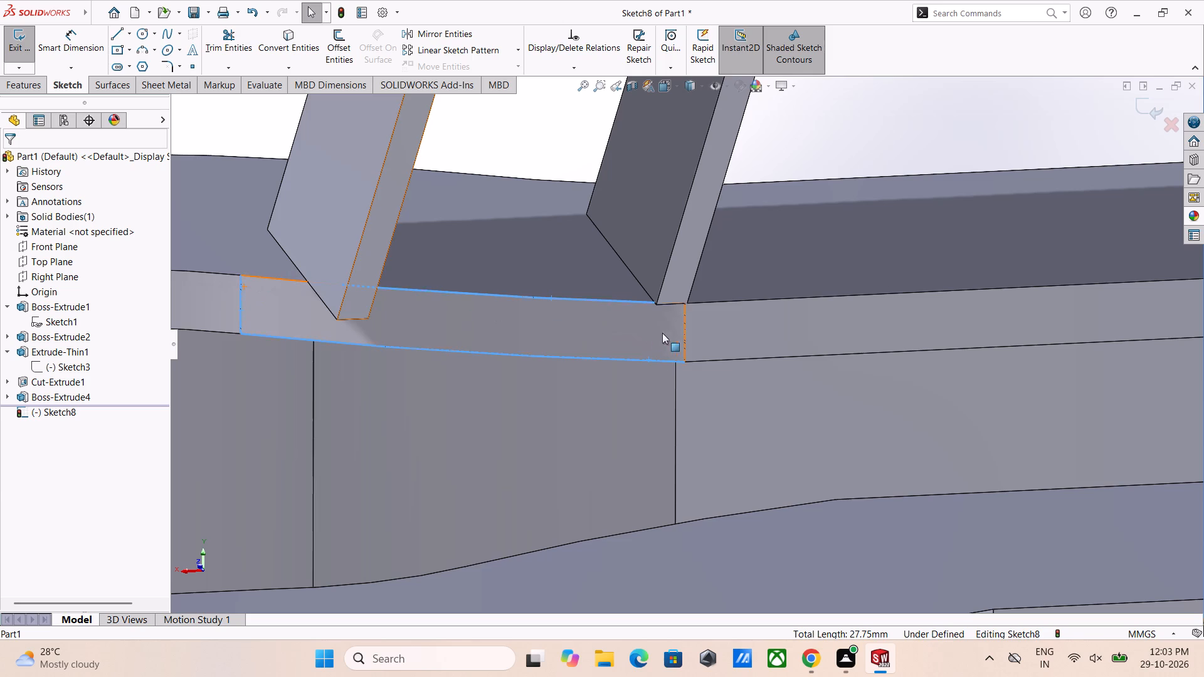
pyautogui.keyDown('ctrl'); pyautogui.click(685, 332); pyautogui.keyUp('ctrl')
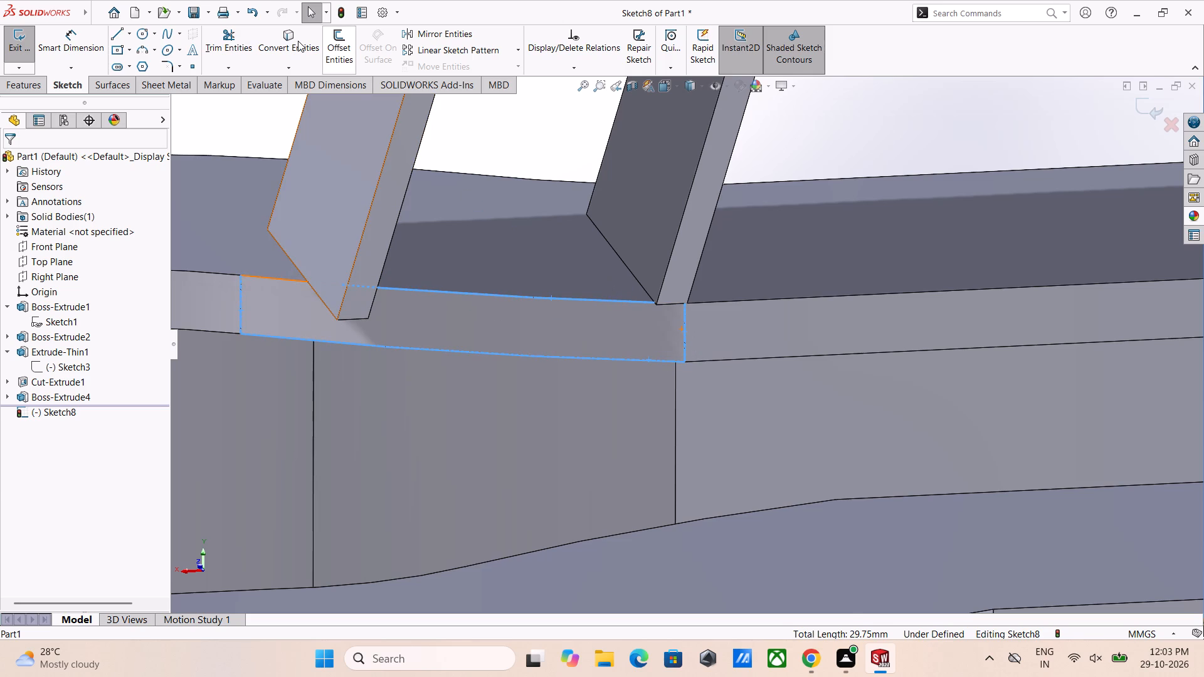
pyautogui.click(298, 41)
# Examine the converted outline against the support feet and upper frame, both at an angle and normal to the sketch.
pyautogui.moveTo(443, 314); pyautogui.dragTo(460, 279, button='middle')
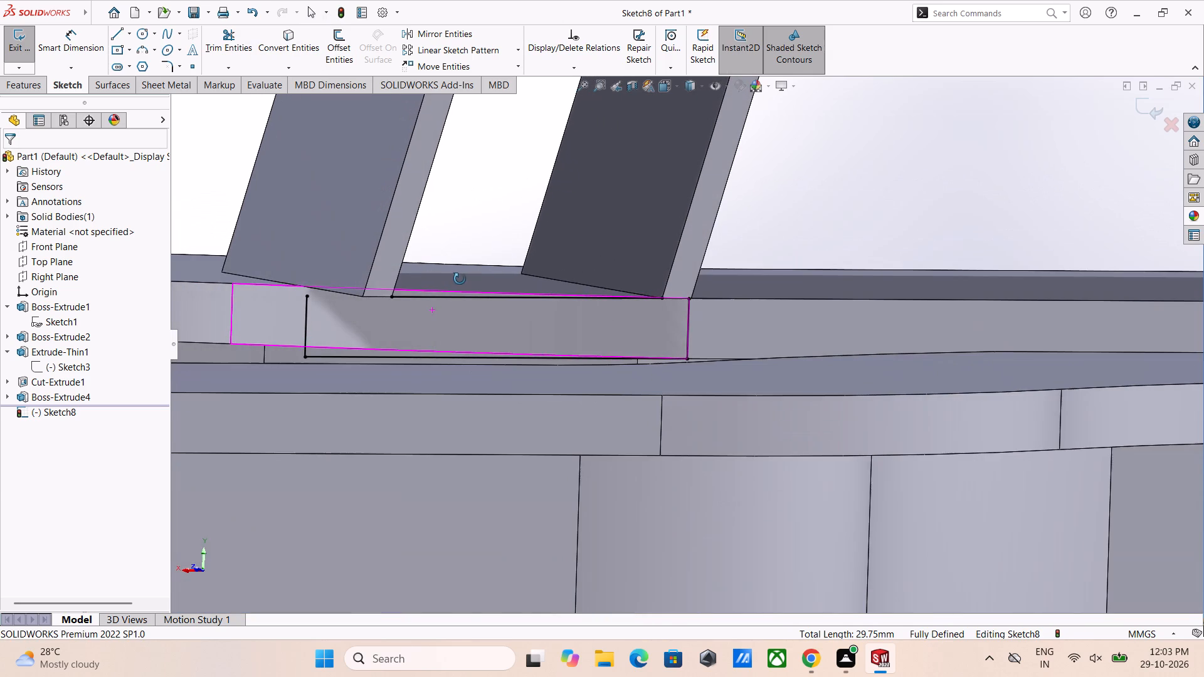
pyautogui.moveTo(460, 279); pyautogui.dragTo(420, 281, button='middle')
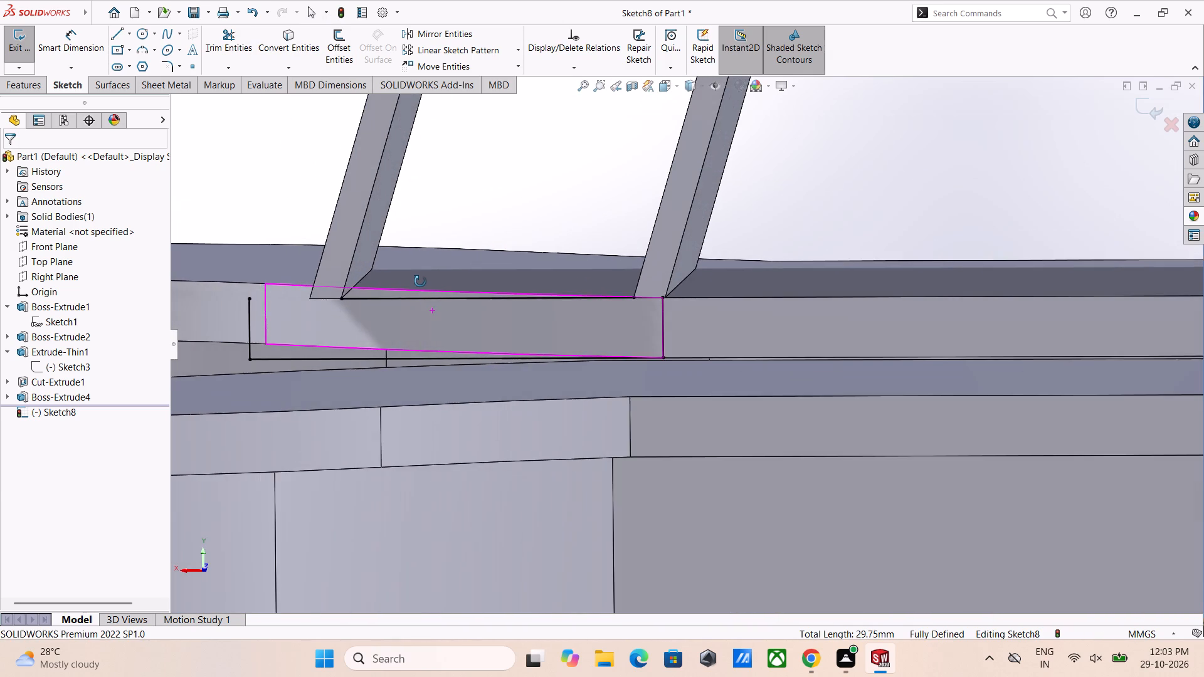
pyautogui.moveTo(420, 281); pyautogui.dragTo(430, 283, button='middle')
pyautogui.press('Escape')
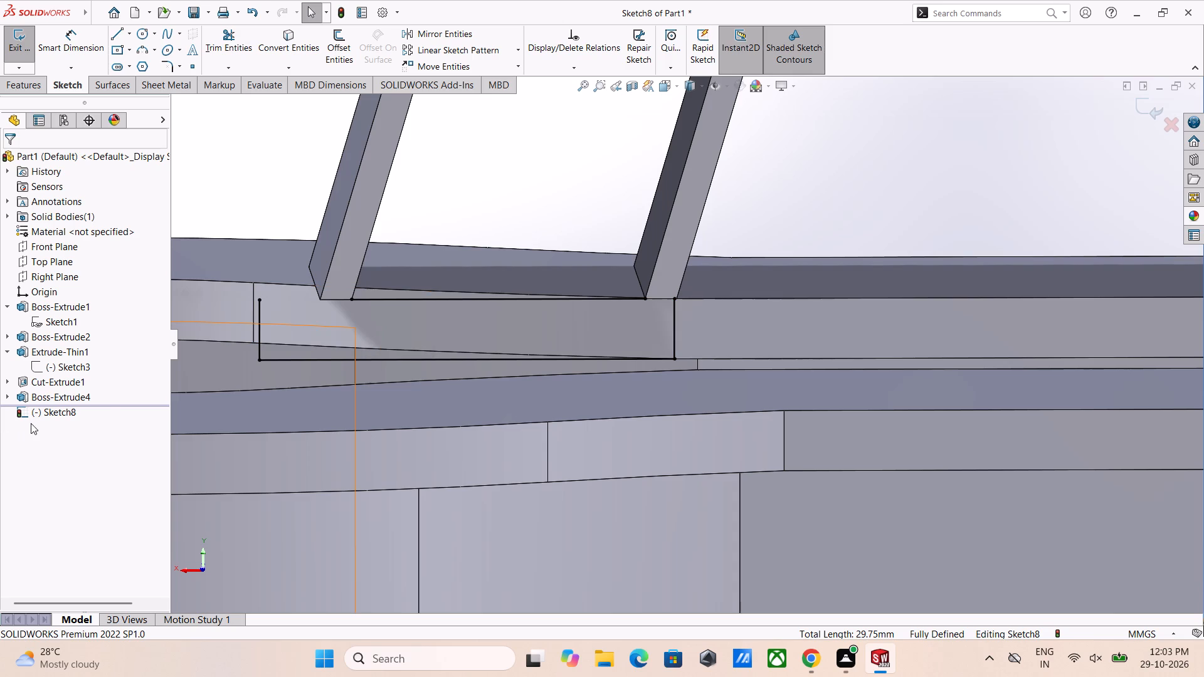
pyautogui.rightClick(33, 410)
pyautogui.click(61, 391)
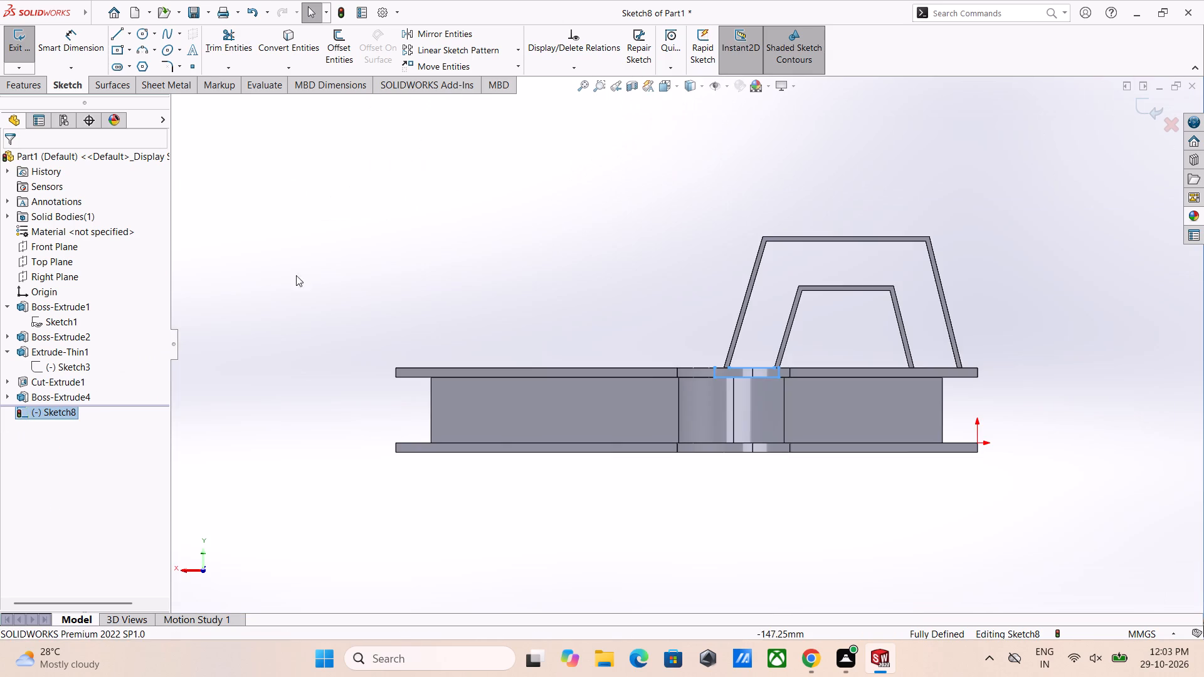
pyautogui.scroll(-13, 797, 410)
pyautogui.middleClick(610, 280)
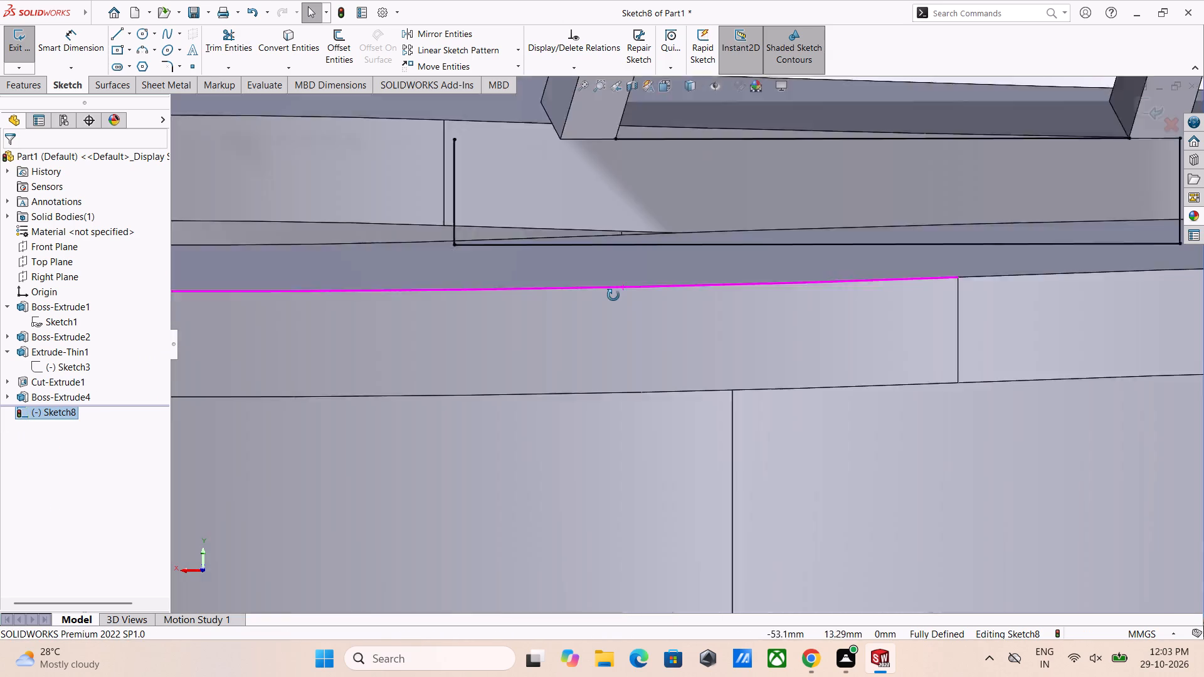
pyautogui.rightClick(39, 407)
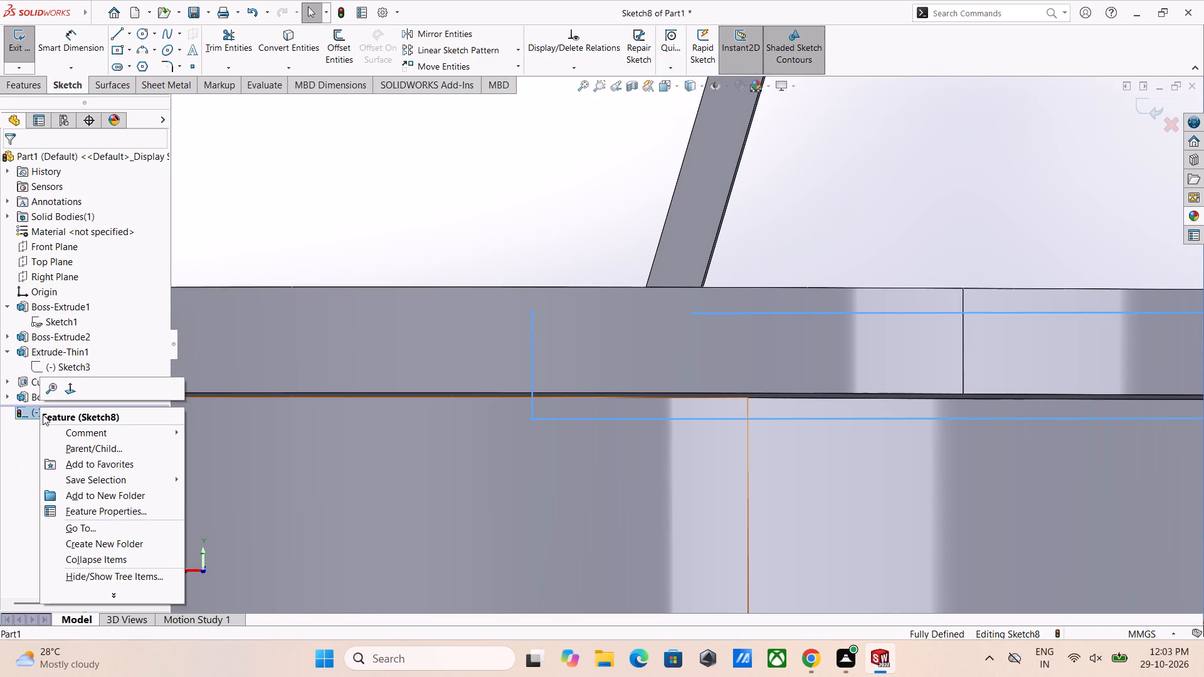
pyautogui.press('Escape')
pyautogui.rightClick(29, 411)
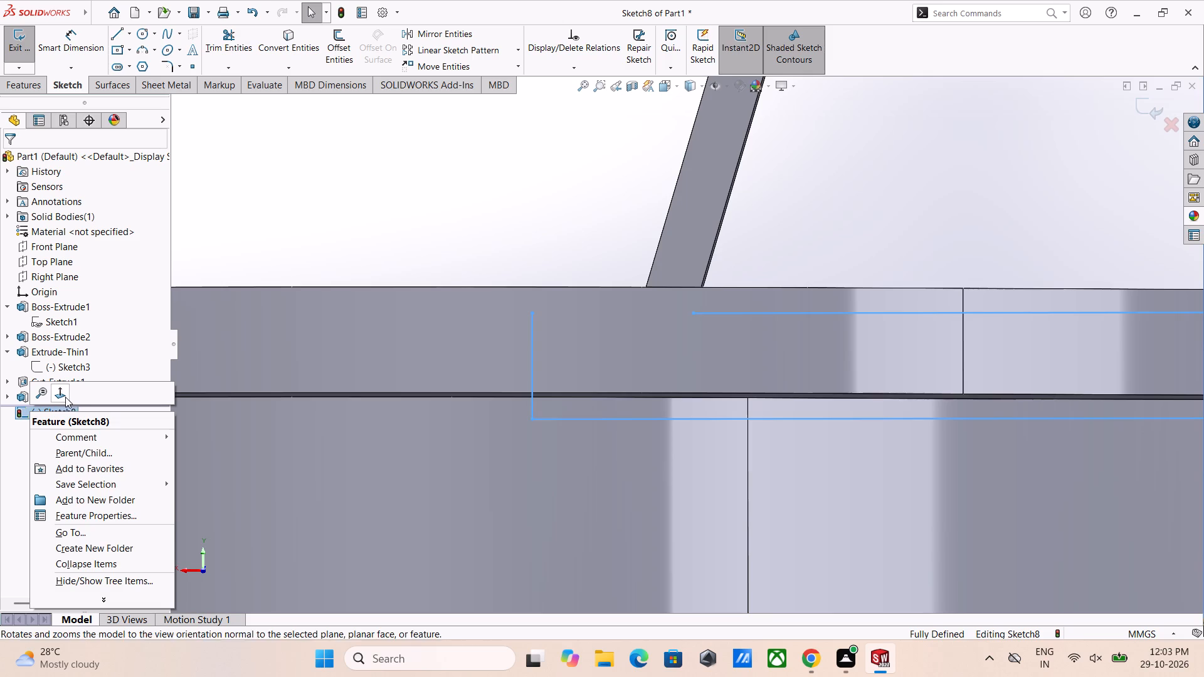
pyautogui.click(65, 396)
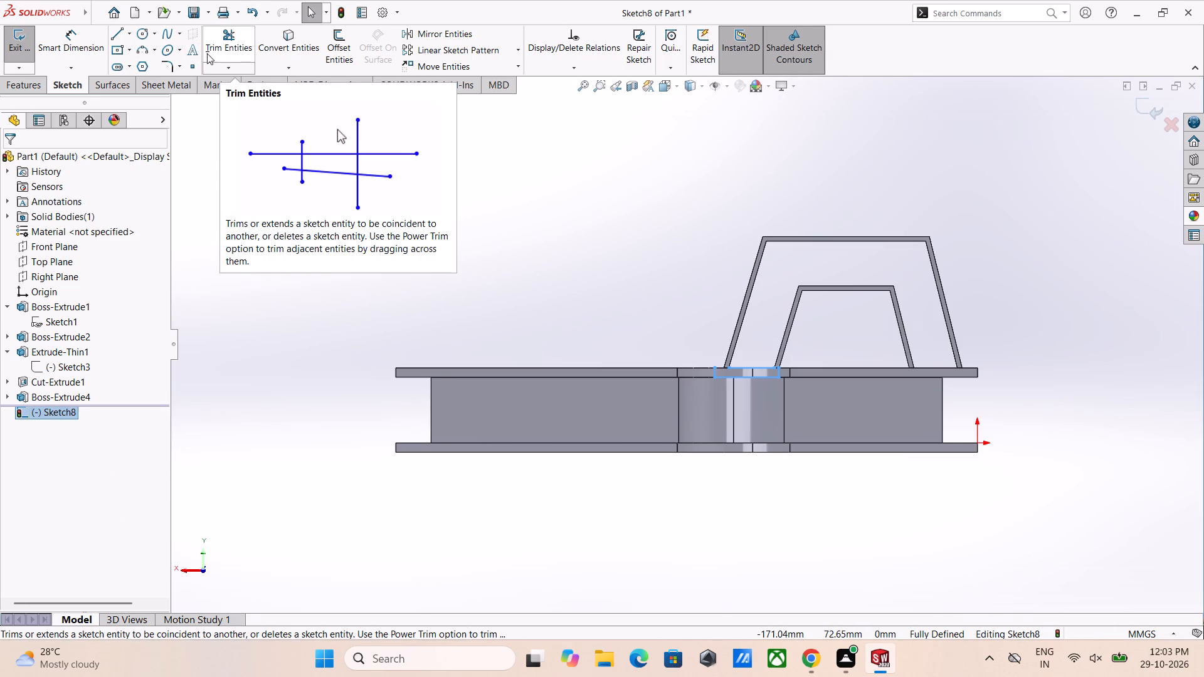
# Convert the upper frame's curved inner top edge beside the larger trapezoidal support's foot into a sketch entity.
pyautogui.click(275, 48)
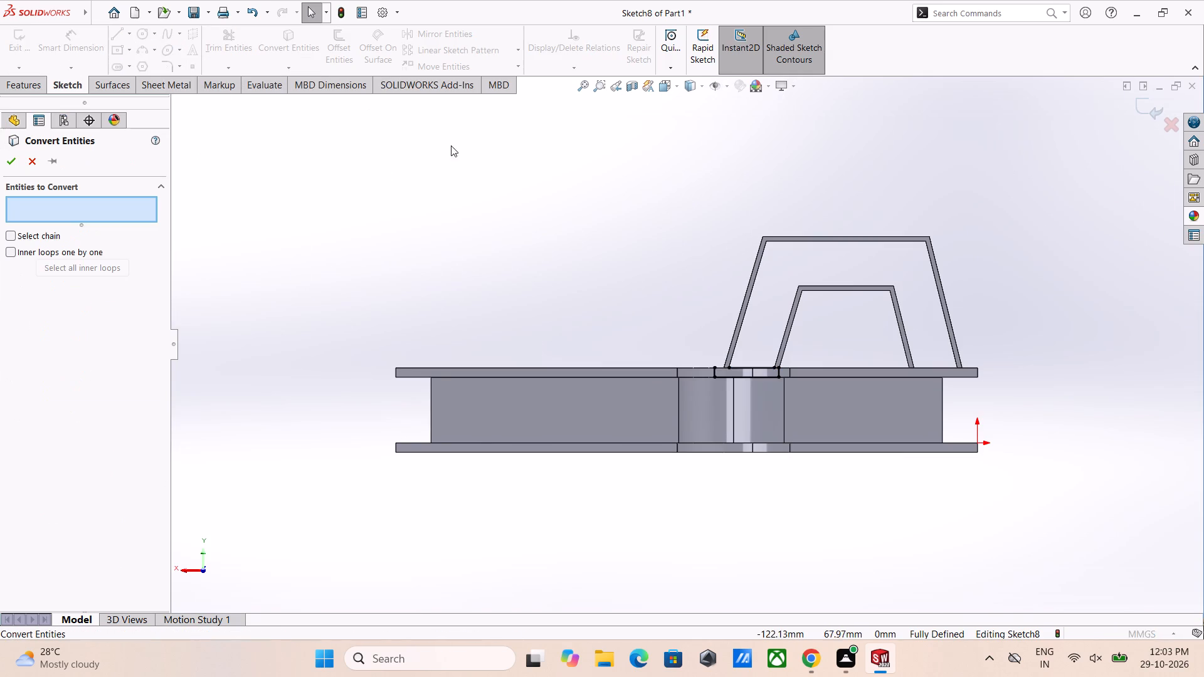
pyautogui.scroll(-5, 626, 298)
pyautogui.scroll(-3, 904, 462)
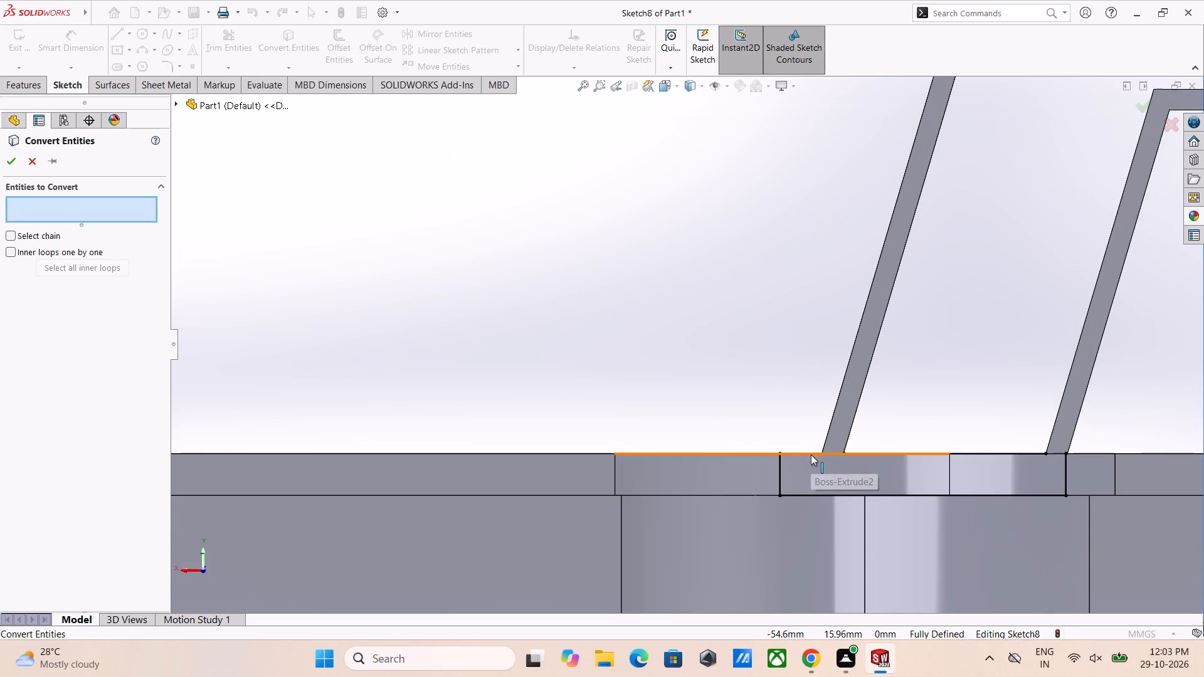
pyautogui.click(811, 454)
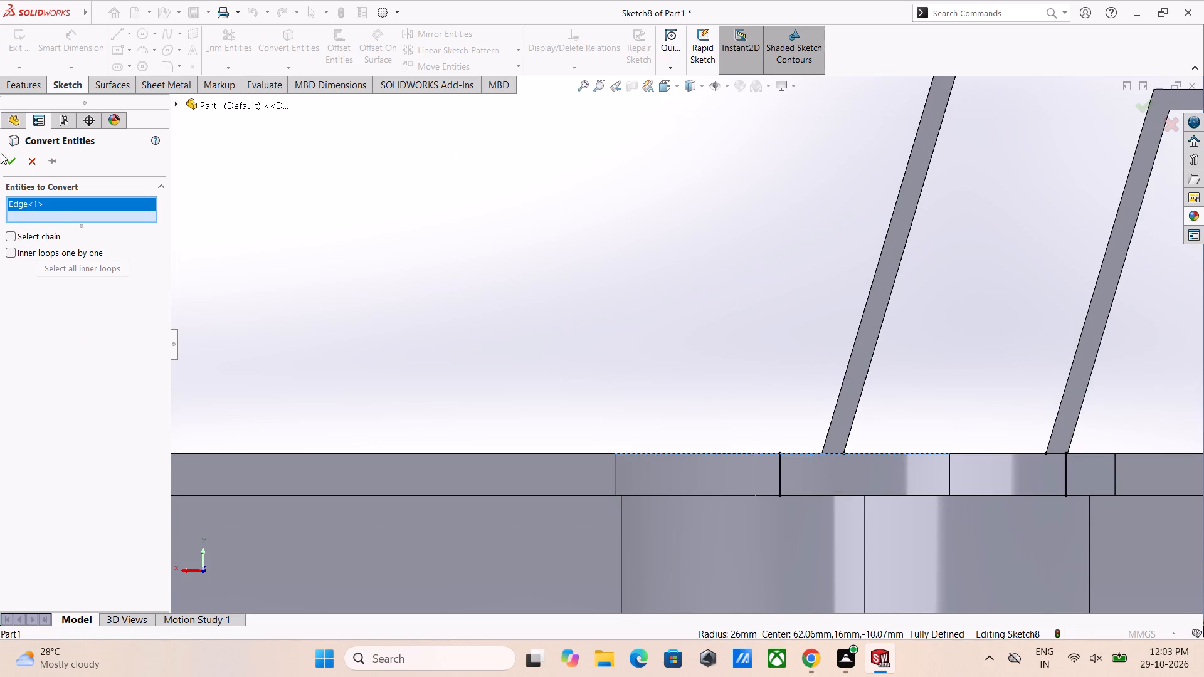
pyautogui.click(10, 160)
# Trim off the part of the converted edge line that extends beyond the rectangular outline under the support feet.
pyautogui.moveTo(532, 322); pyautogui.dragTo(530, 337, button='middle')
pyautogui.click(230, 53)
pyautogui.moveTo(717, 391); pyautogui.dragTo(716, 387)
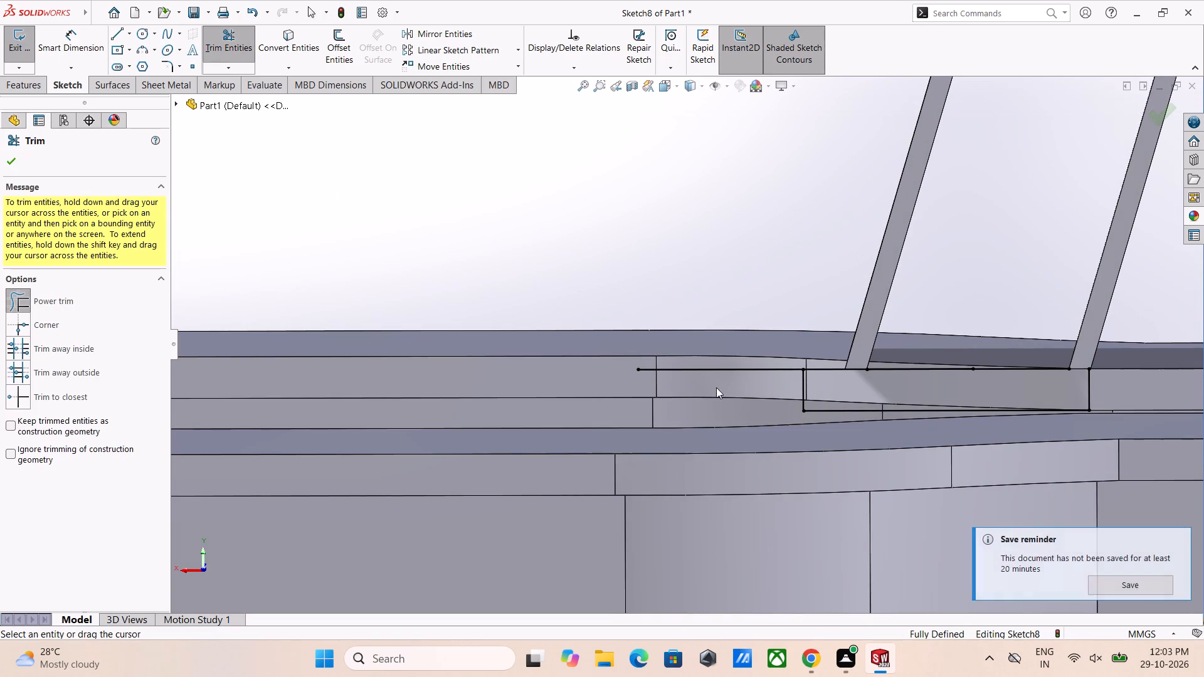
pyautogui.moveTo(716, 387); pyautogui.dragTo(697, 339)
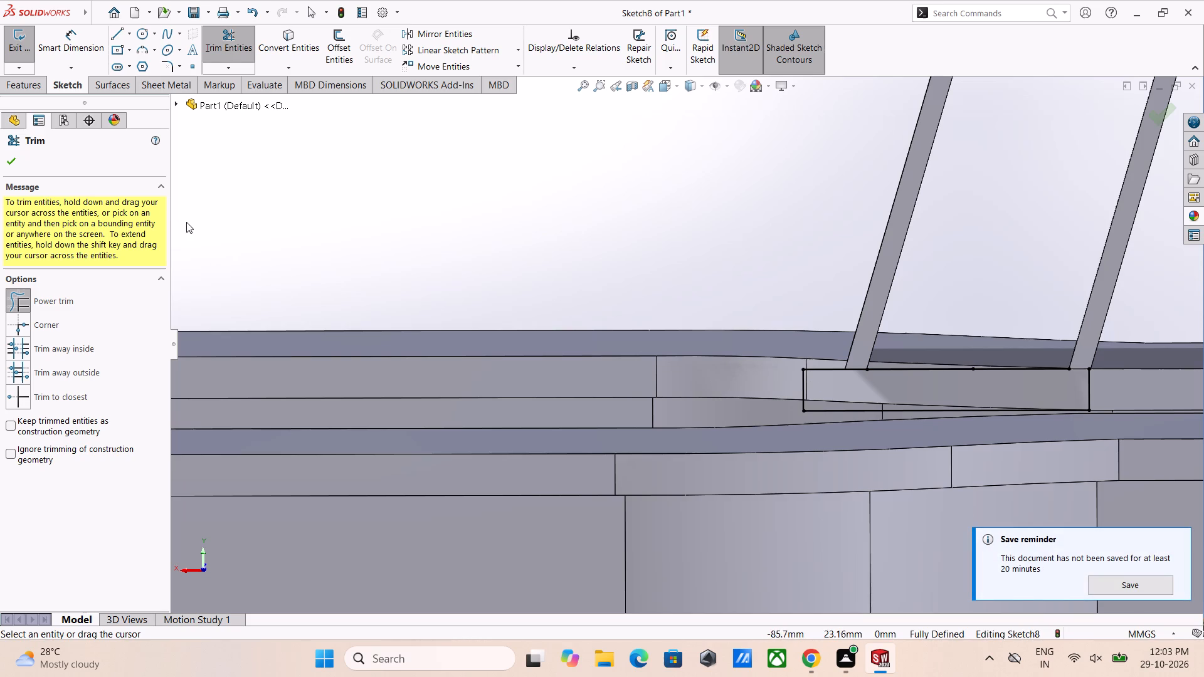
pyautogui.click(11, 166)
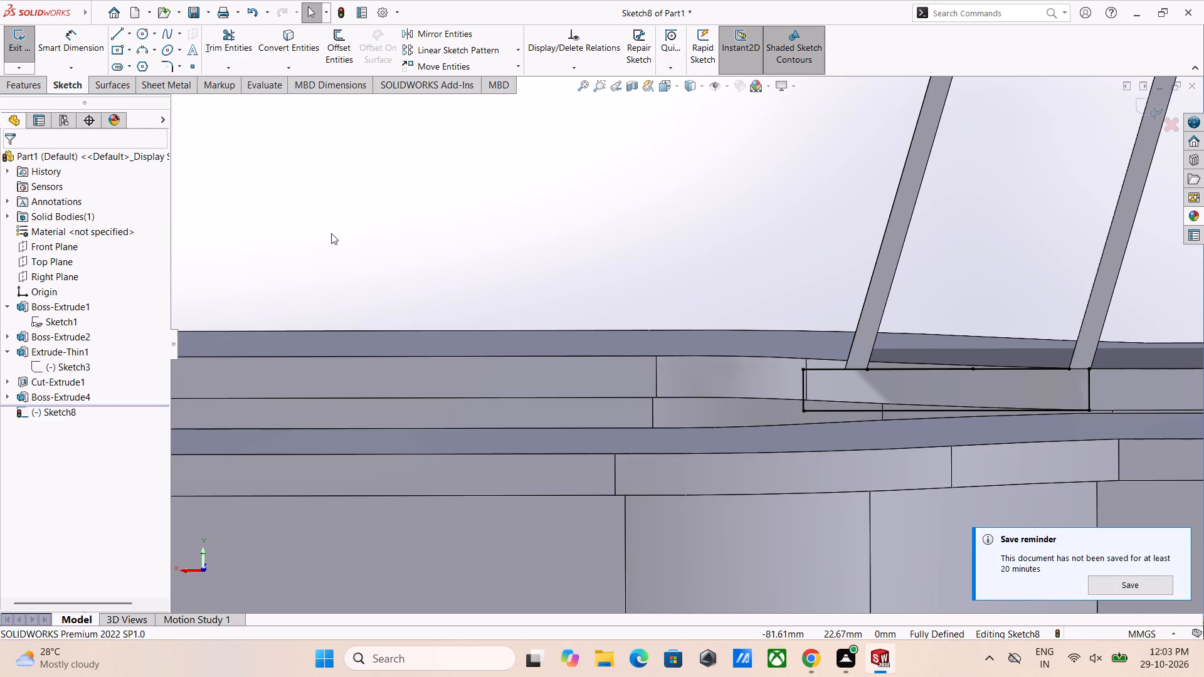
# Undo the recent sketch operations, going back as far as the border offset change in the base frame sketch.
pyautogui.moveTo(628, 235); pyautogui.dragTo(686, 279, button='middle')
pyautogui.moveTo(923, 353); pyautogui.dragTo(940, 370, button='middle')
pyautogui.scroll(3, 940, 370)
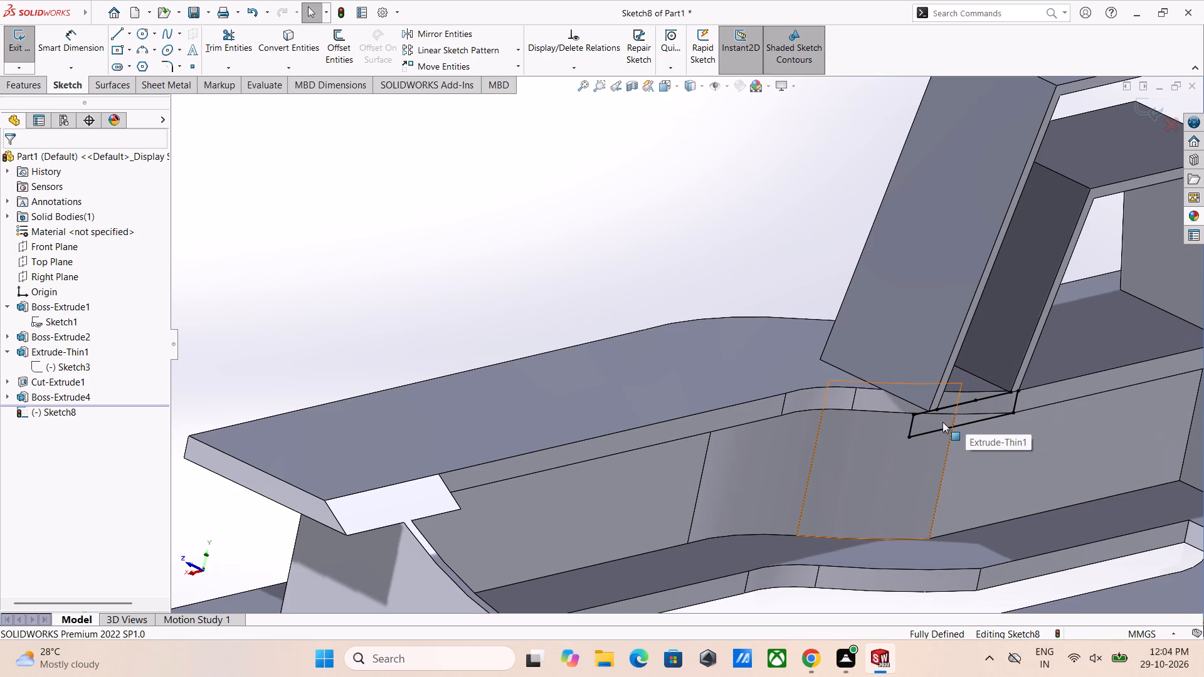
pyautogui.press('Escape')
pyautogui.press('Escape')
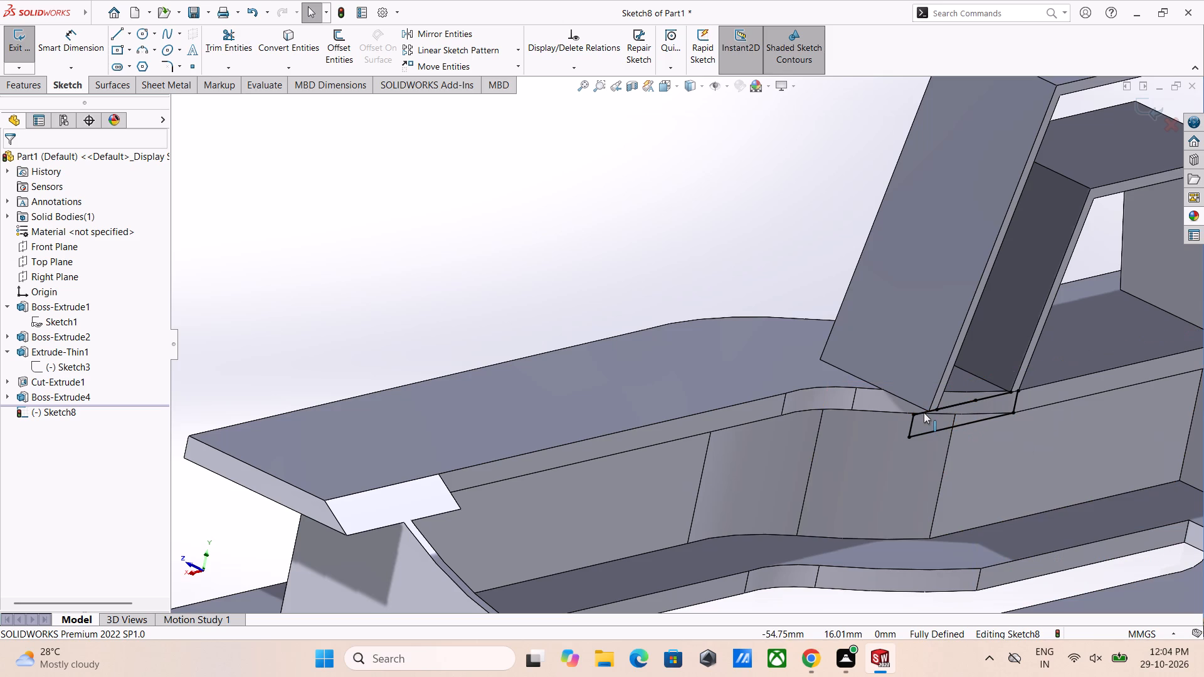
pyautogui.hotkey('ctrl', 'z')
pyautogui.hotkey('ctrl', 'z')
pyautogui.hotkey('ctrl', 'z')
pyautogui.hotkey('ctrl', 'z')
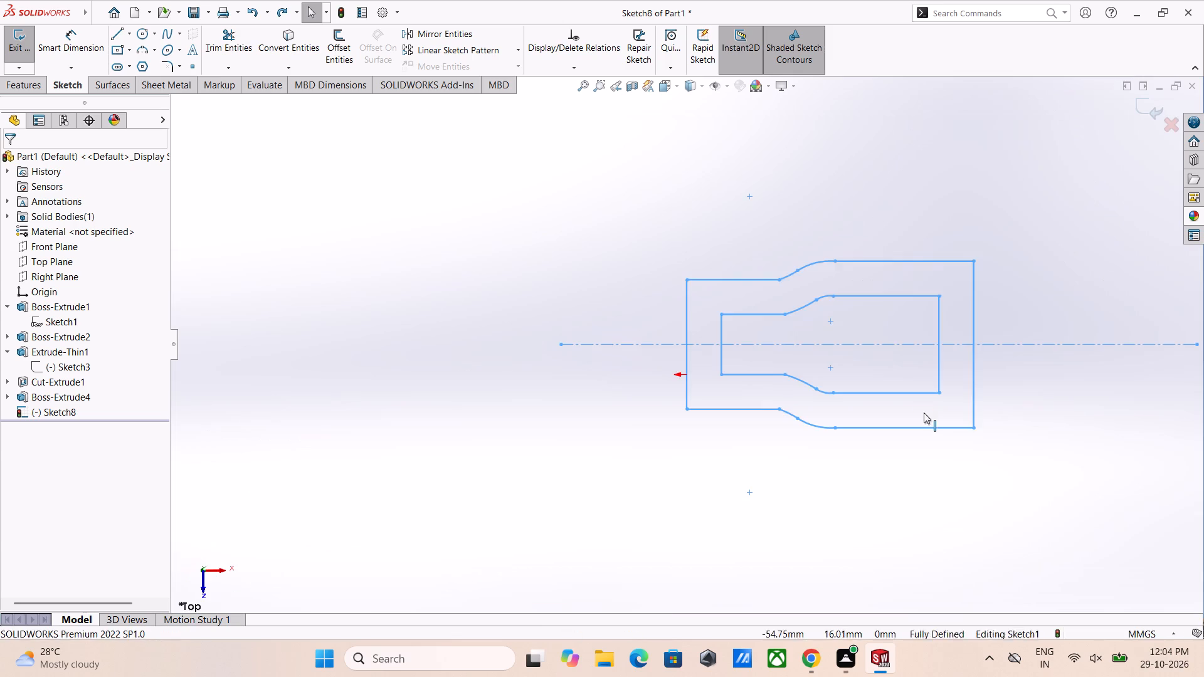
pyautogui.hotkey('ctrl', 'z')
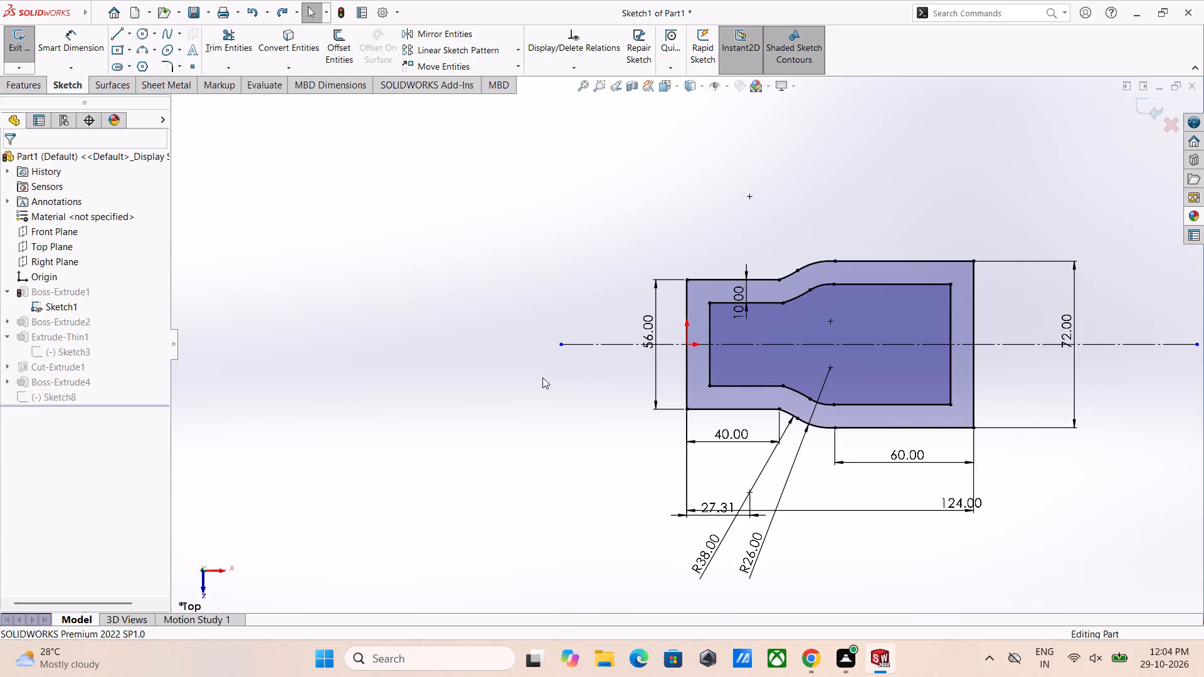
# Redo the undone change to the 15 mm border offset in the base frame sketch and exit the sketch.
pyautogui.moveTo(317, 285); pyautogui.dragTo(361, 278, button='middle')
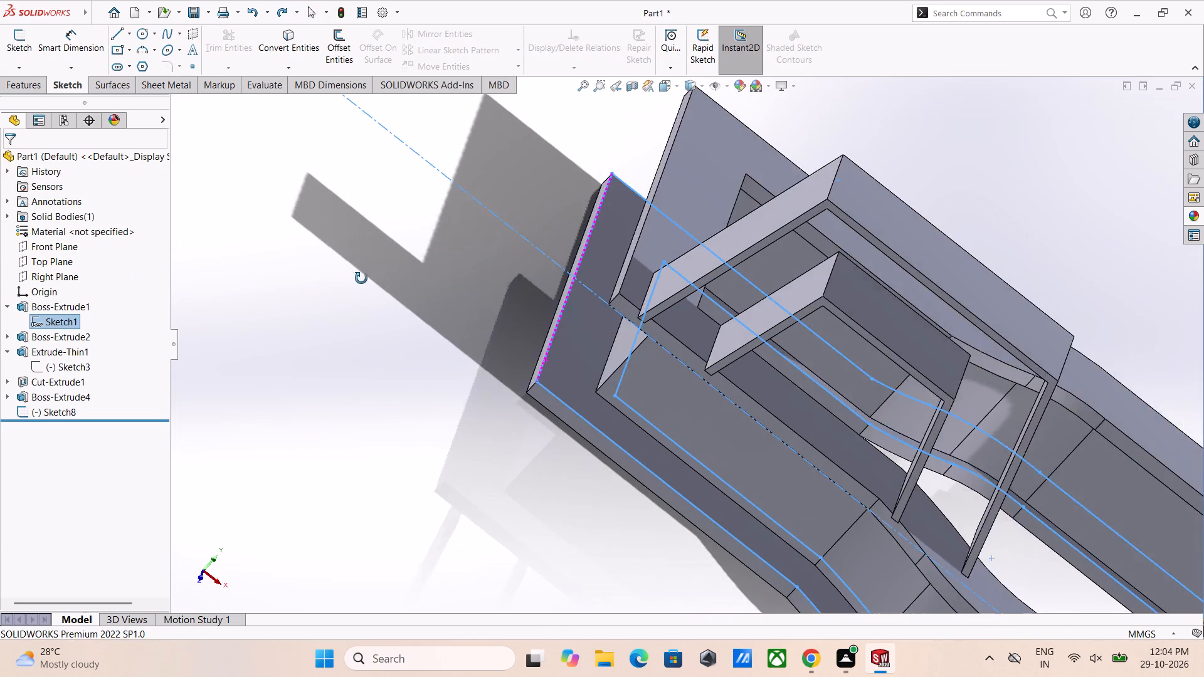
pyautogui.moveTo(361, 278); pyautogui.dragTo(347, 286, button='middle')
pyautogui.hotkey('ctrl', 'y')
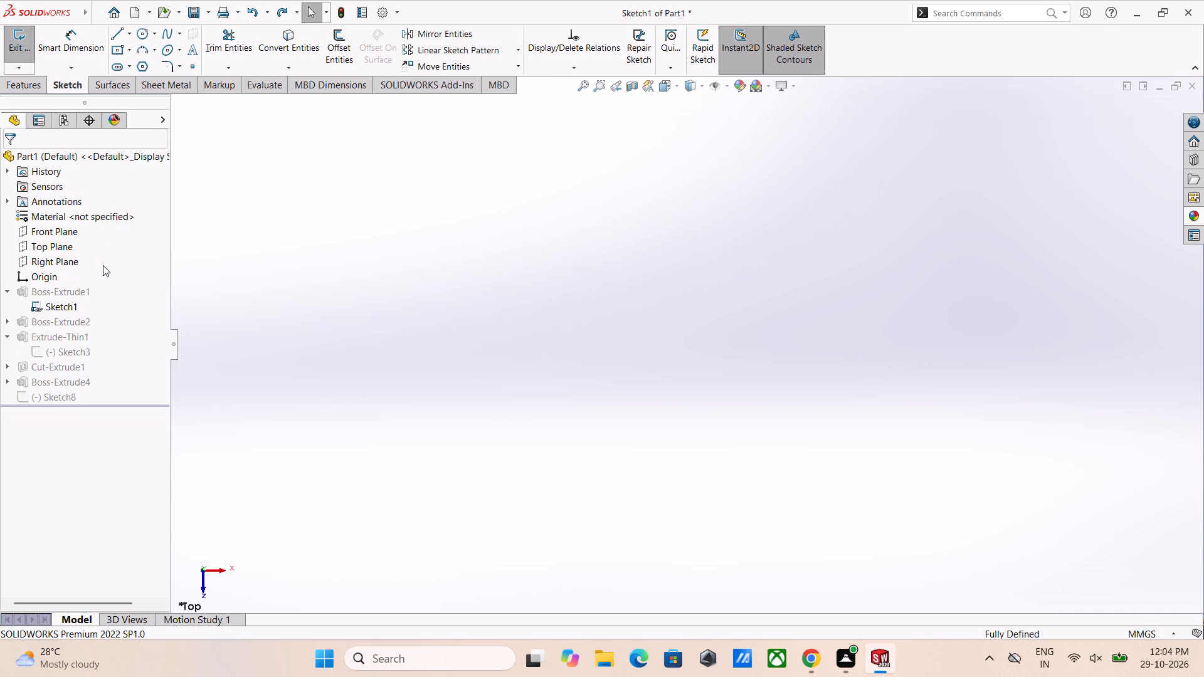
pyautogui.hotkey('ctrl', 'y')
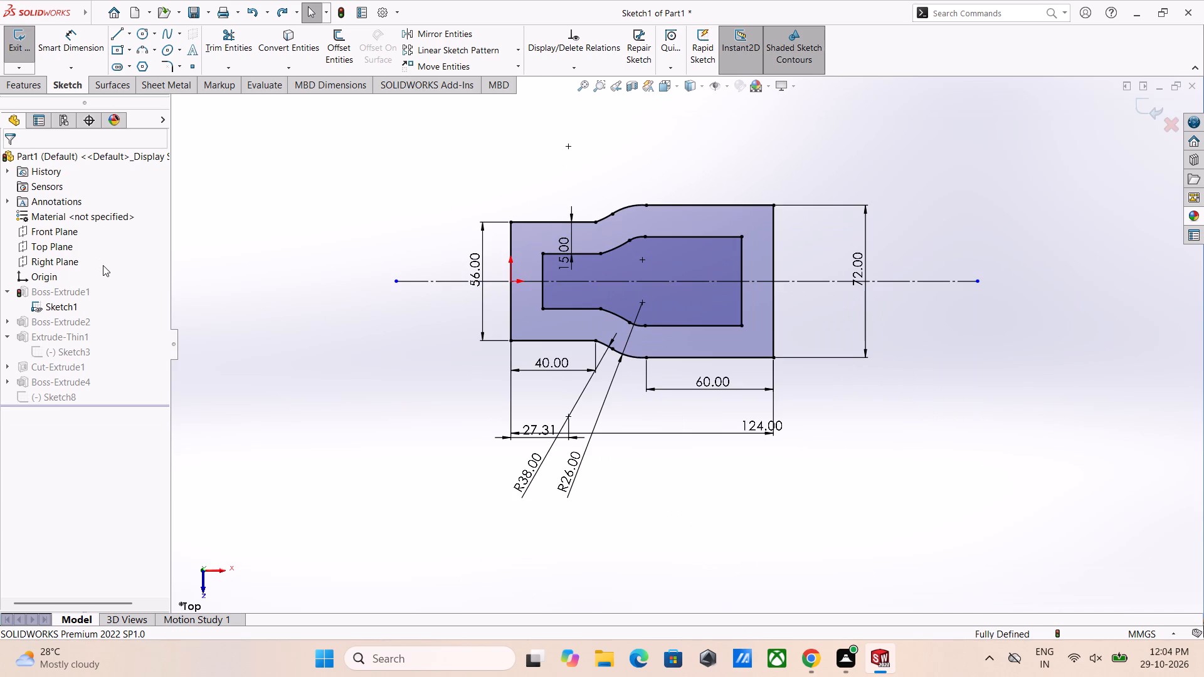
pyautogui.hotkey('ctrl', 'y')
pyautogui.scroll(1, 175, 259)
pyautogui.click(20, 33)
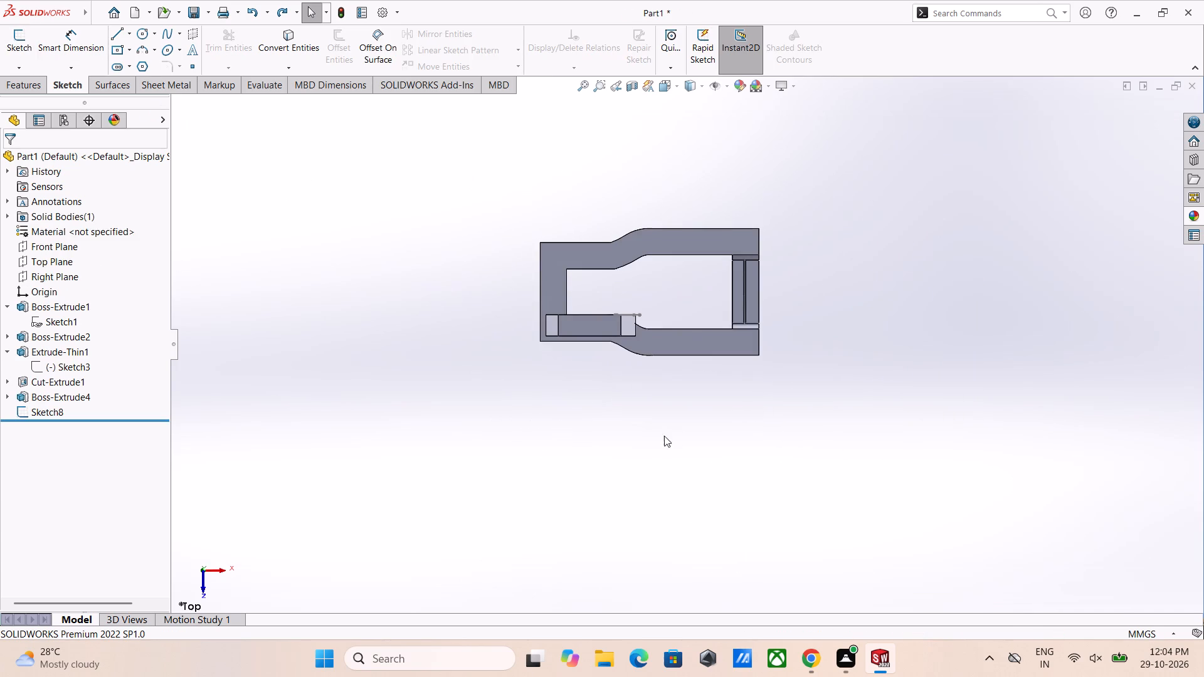
# Delete Sketch8, which holds the converted outline at the support feet.
pyautogui.moveTo(623, 401); pyautogui.dragTo(610, 320, button='middle')
pyautogui.scroll(-5, 631, 304)
pyautogui.scroll(-2, 671, 348)
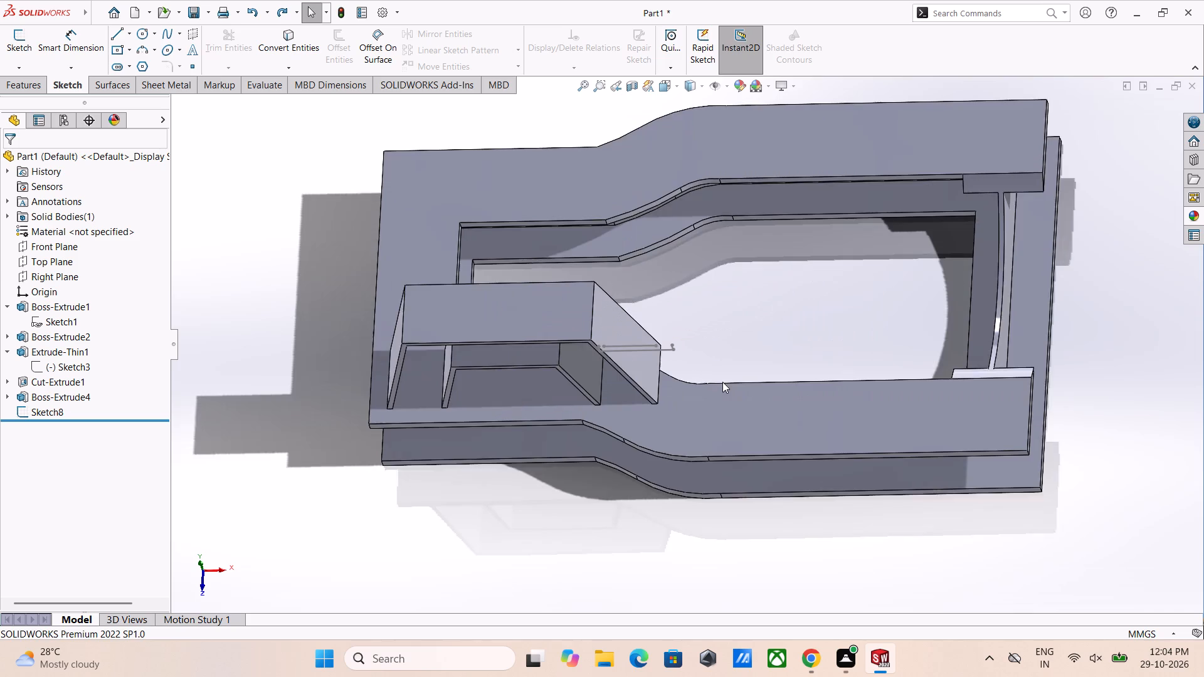
pyautogui.moveTo(700, 387); pyautogui.dragTo(652, 444, button='middle')
pyautogui.middleClick(652, 446)
pyautogui.scroll(-5, 691, 318)
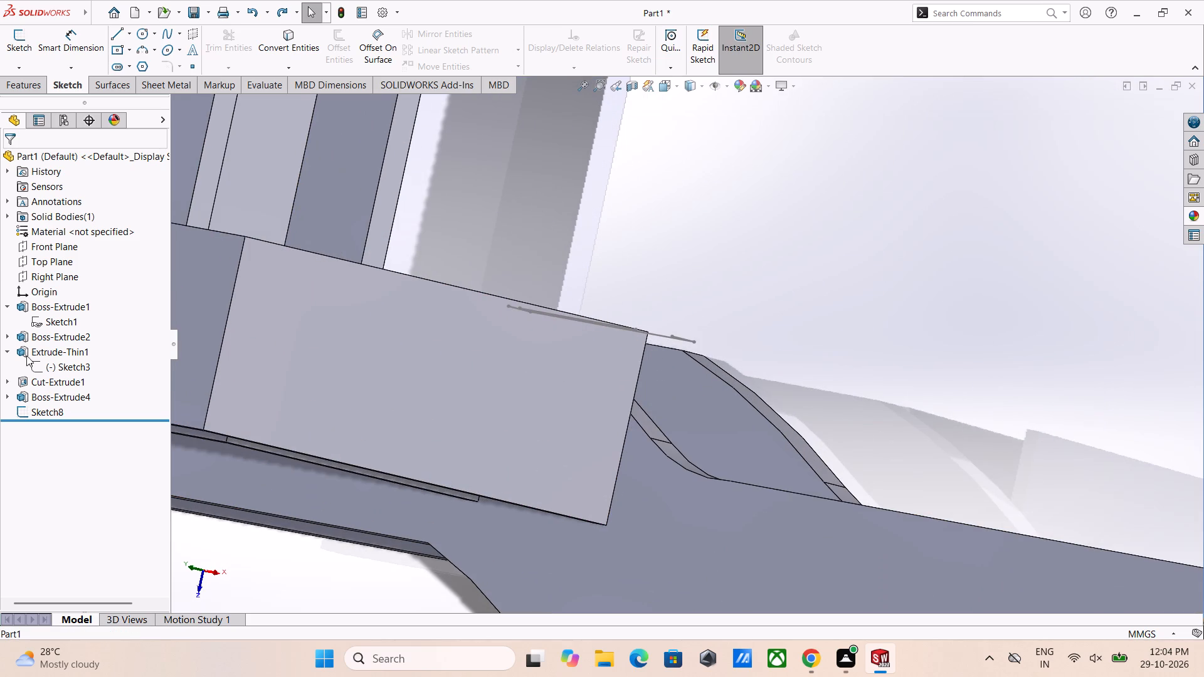
pyautogui.rightClick(43, 411)
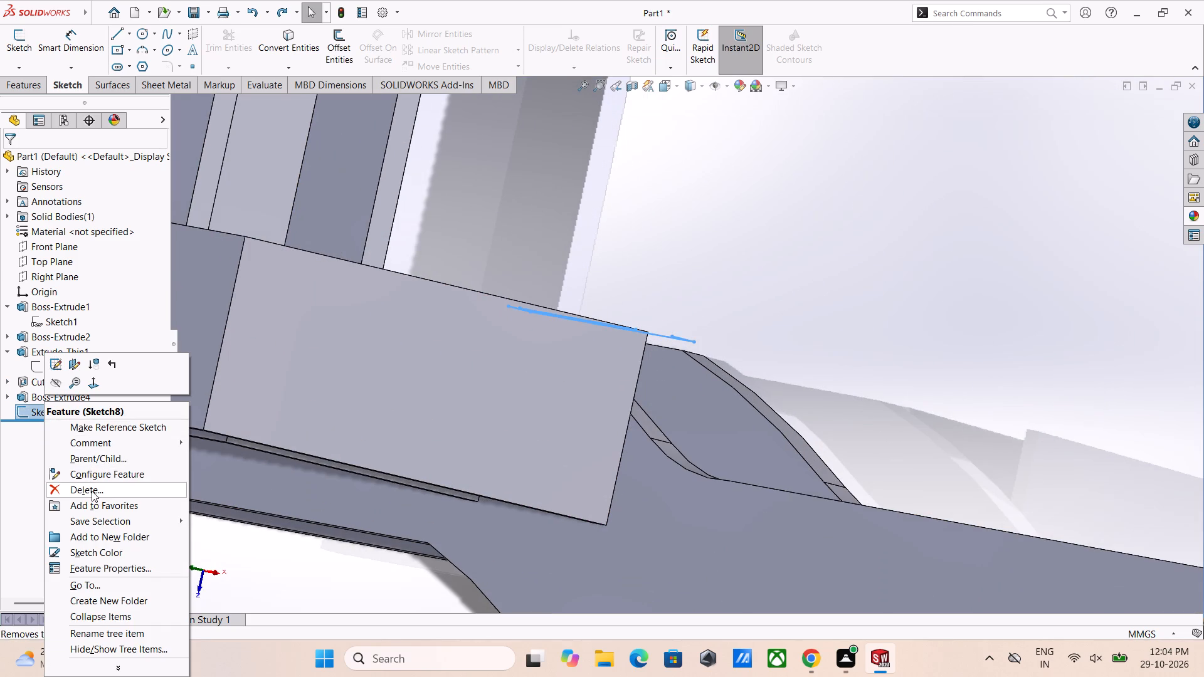
pyautogui.click(92, 491)
pyautogui.click(673, 253)
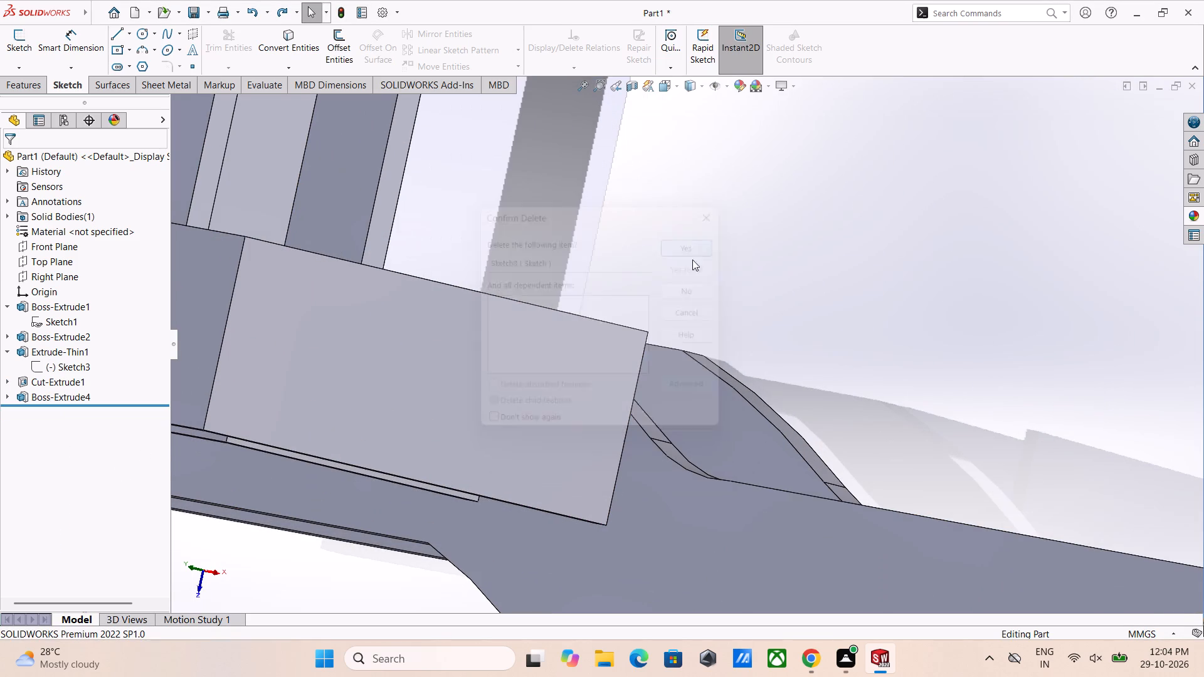
# Start a new sketch on the upper frame's flat outer face, where the trapezoidal supports stand.
pyautogui.scroll(2, 670, 417)
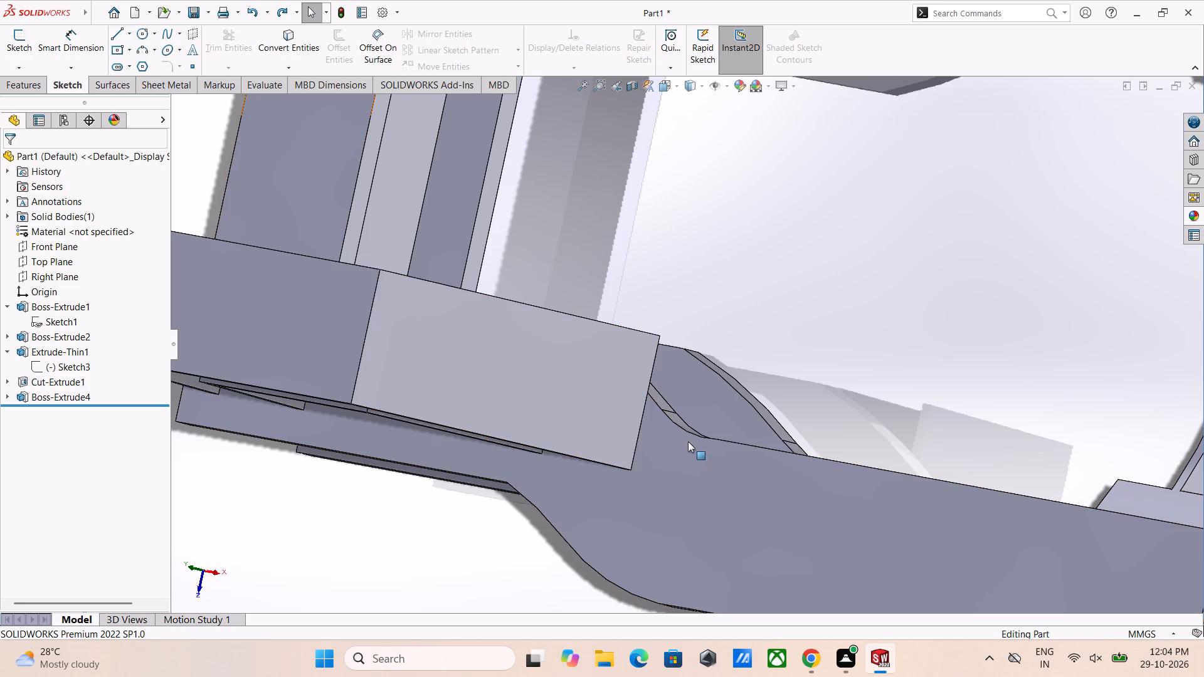
pyautogui.scroll(-4, 688, 442)
pyautogui.moveTo(699, 437); pyautogui.dragTo(692, 386, button='middle')
pyautogui.click(638, 507)
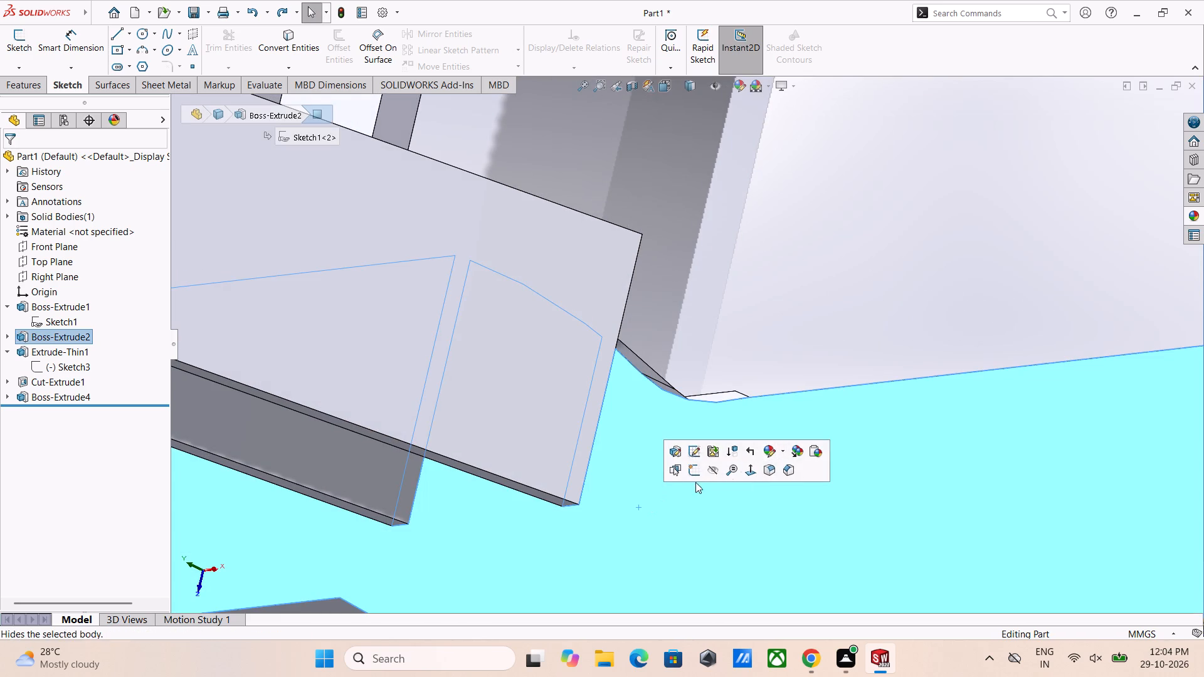
pyautogui.click(690, 474)
# Convert the boundary edges of the upper frame's outer face into sketch entities, including the outlines around the support feet.
pyautogui.scroll(3, 690, 508)
pyautogui.scroll(-4, 666, 391)
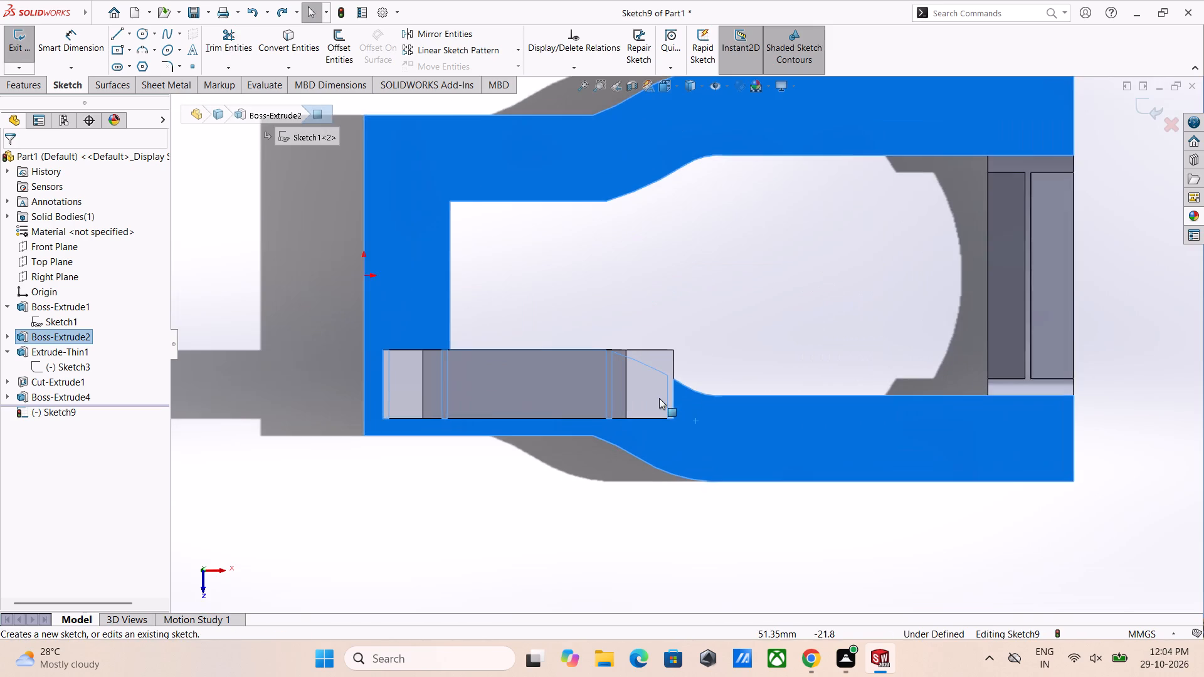
pyautogui.scroll(-1, 659, 398)
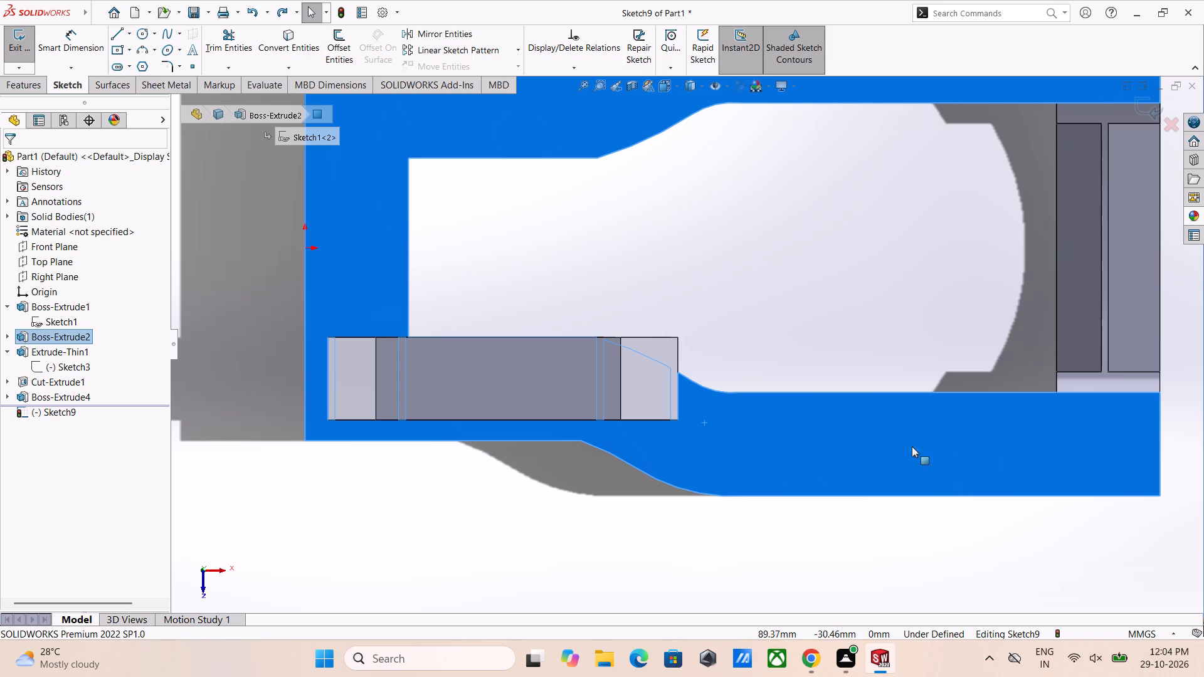
pyautogui.keyDown('ctrl'); pyautogui.click(870, 390); pyautogui.keyUp('ctrl')
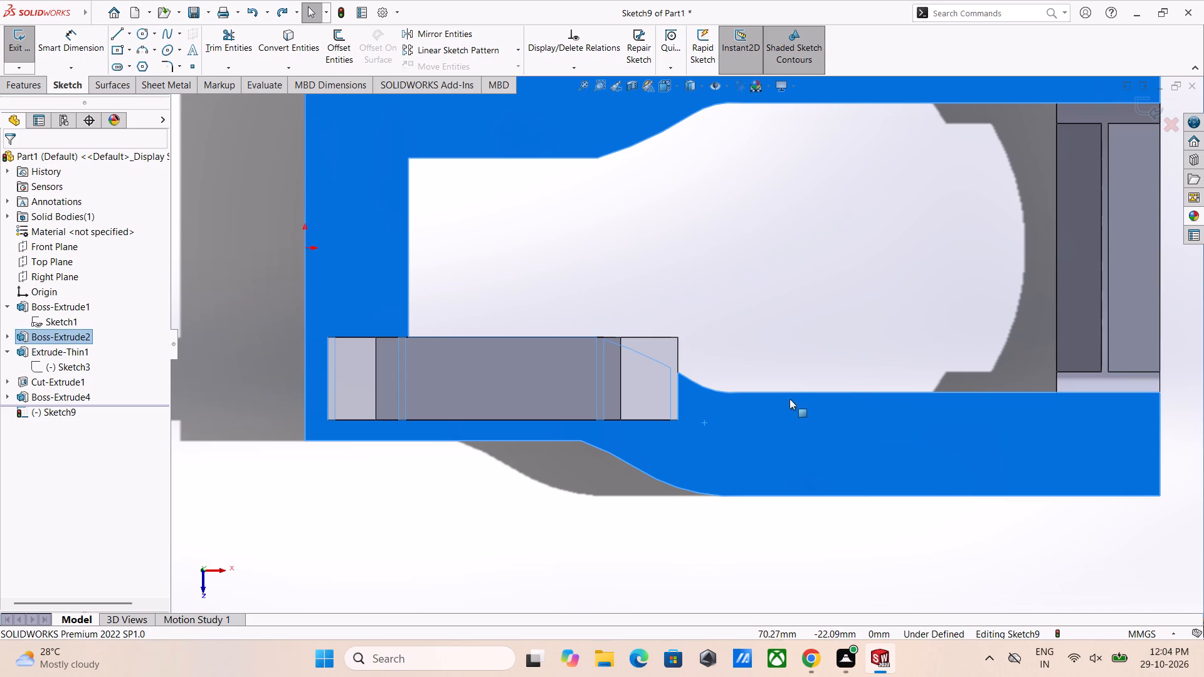
pyautogui.keyDown('ctrl'); pyautogui.click(784, 392); pyautogui.keyUp('ctrl')
pyautogui.keyDown('ctrl'); pyautogui.click(720, 392); pyautogui.keyUp('ctrl')
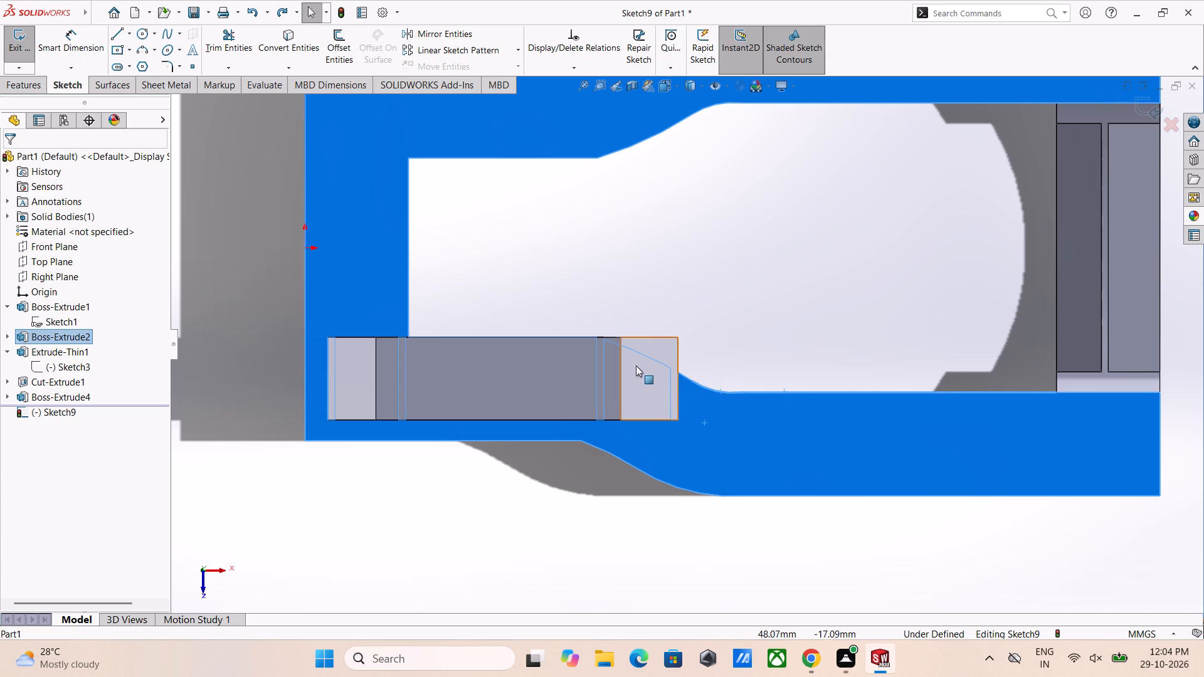
pyautogui.moveTo(705, 334); pyautogui.dragTo(699, 389, button='middle')
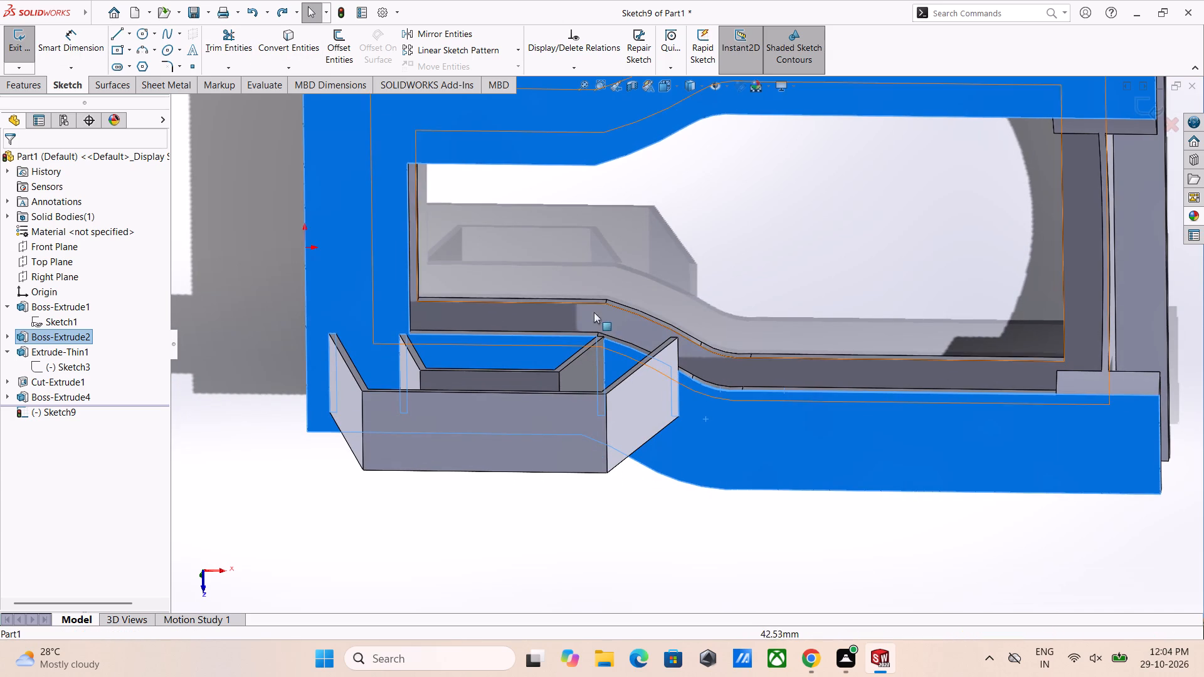
pyautogui.click(292, 49)
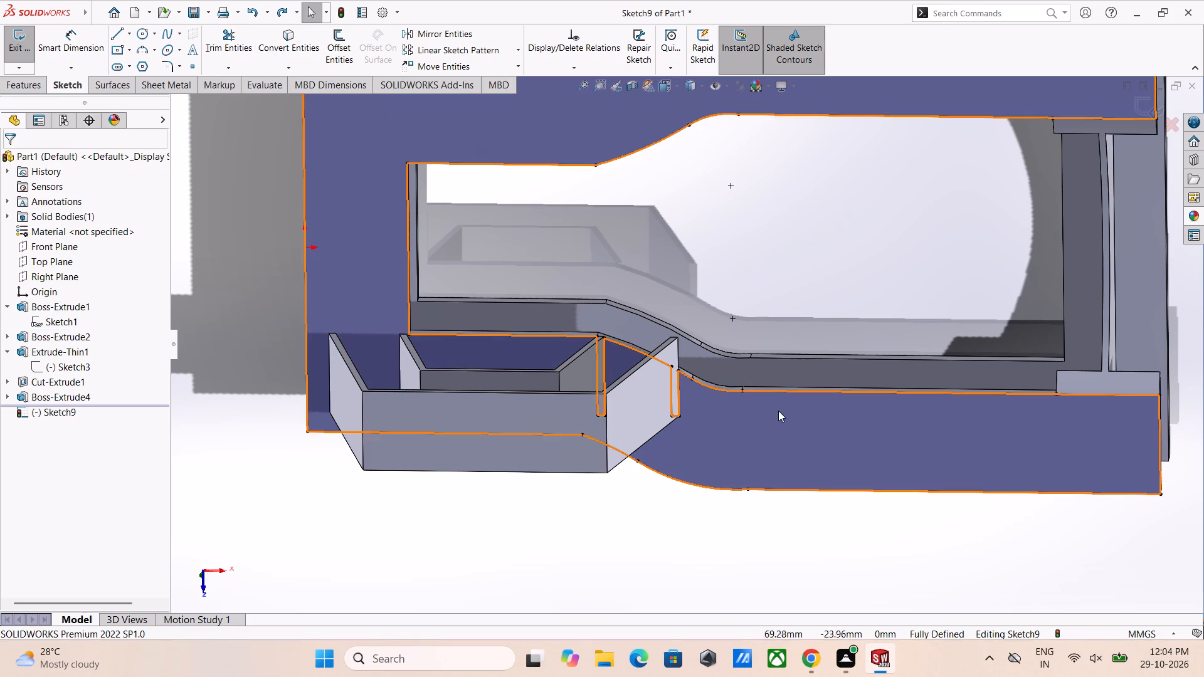
# Trim away the converted outline of the inner trapezoidal support's foot, removing its two side lines and its short end line.
pyautogui.scroll(-1, 699, 394)
pyautogui.moveTo(728, 360); pyautogui.dragTo(671, 321, button='middle')
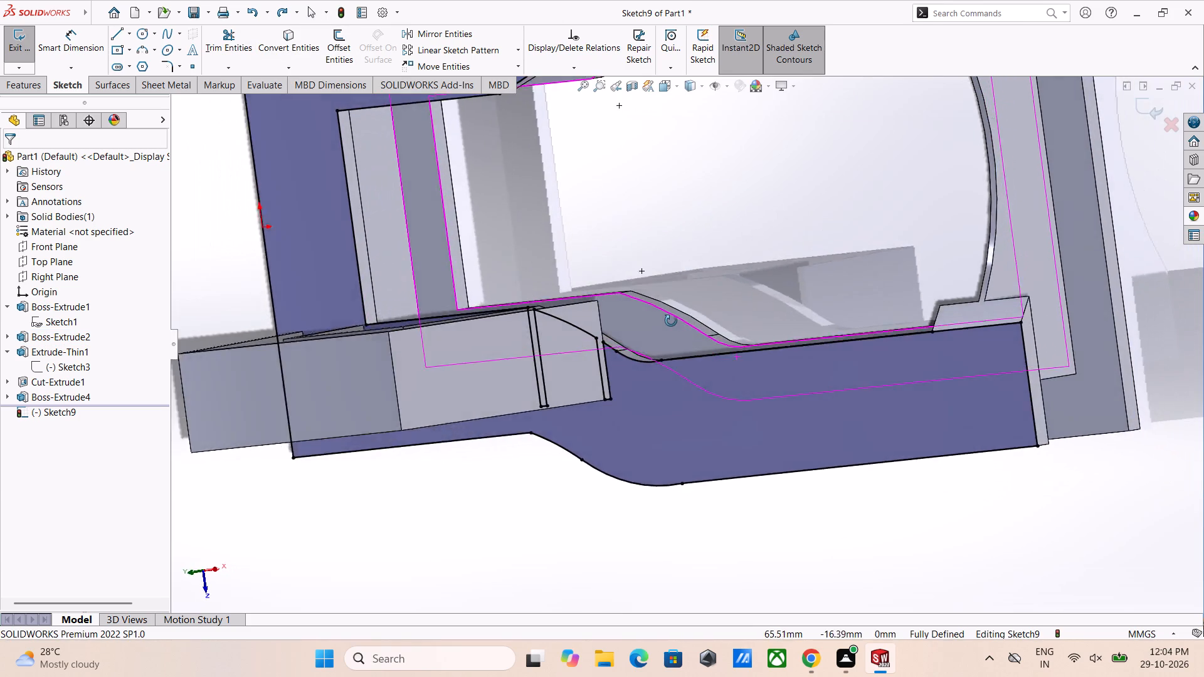
pyautogui.moveTo(671, 321); pyautogui.dragTo(733, 401, button='middle')
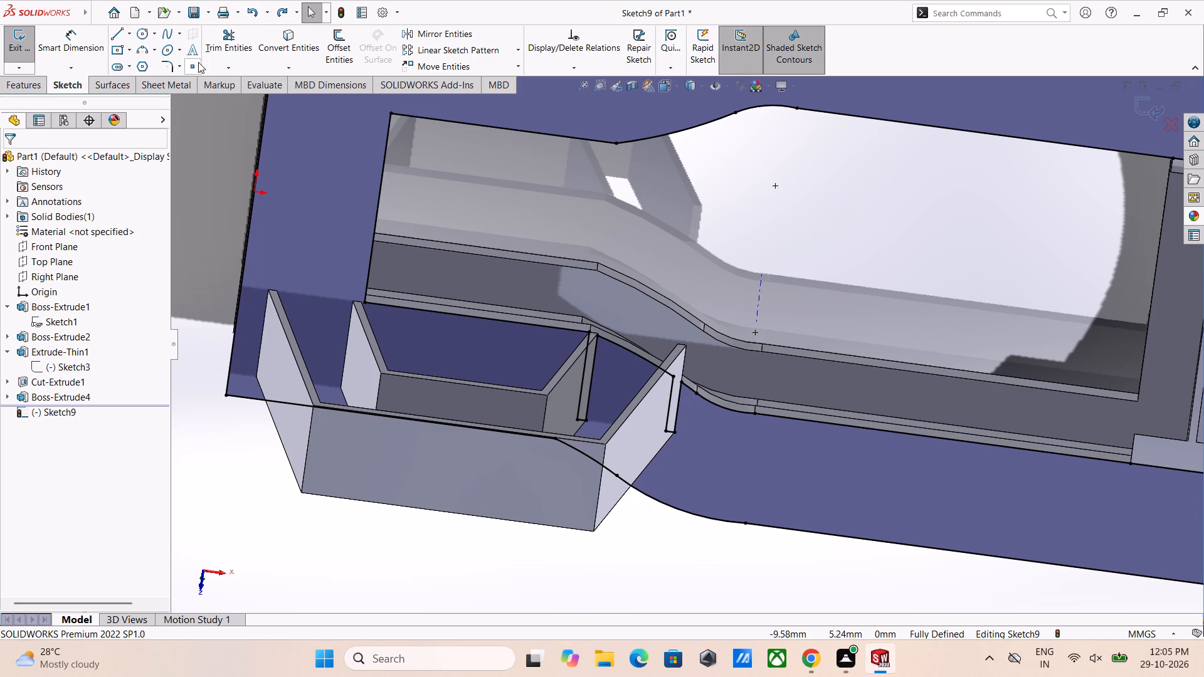
pyautogui.moveTo(440, 342); pyautogui.dragTo(378, 192, button='middle')
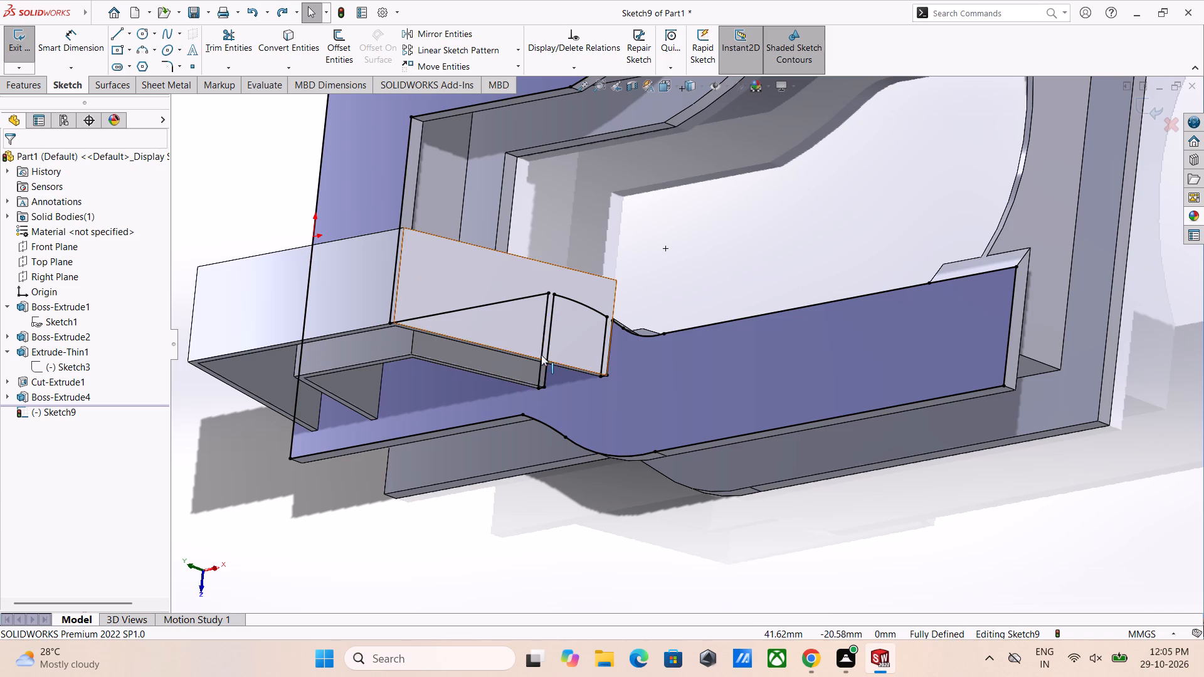
pyautogui.click(218, 43)
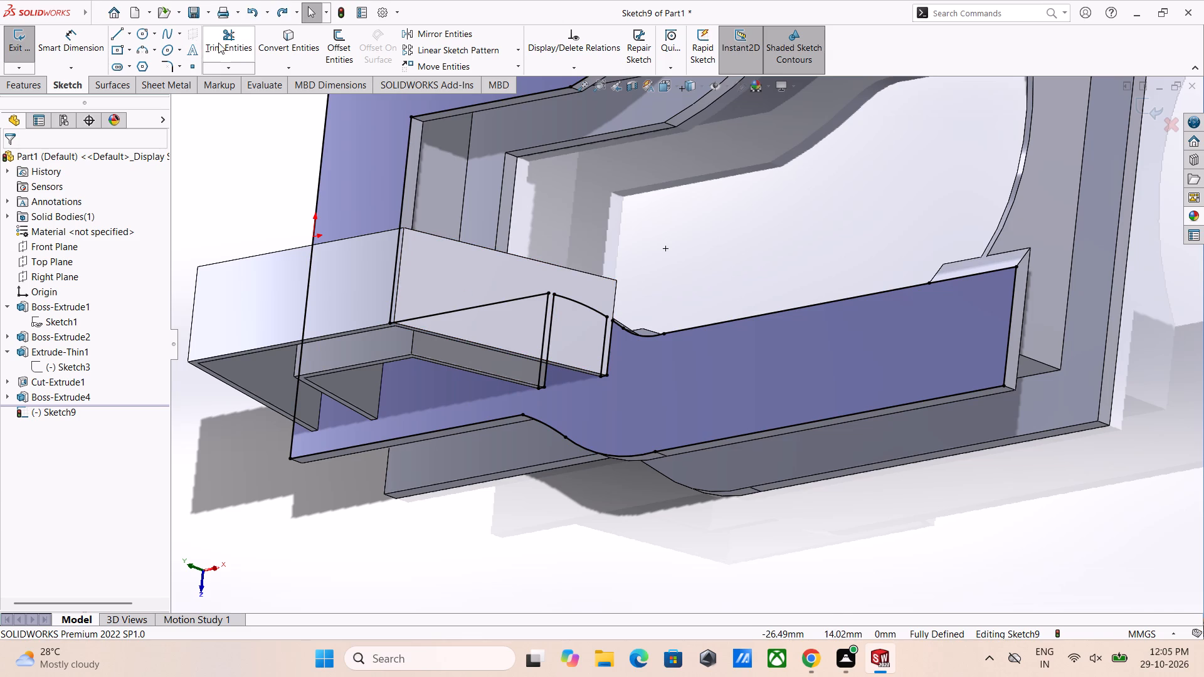
pyautogui.moveTo(588, 342); pyautogui.dragTo(504, 325)
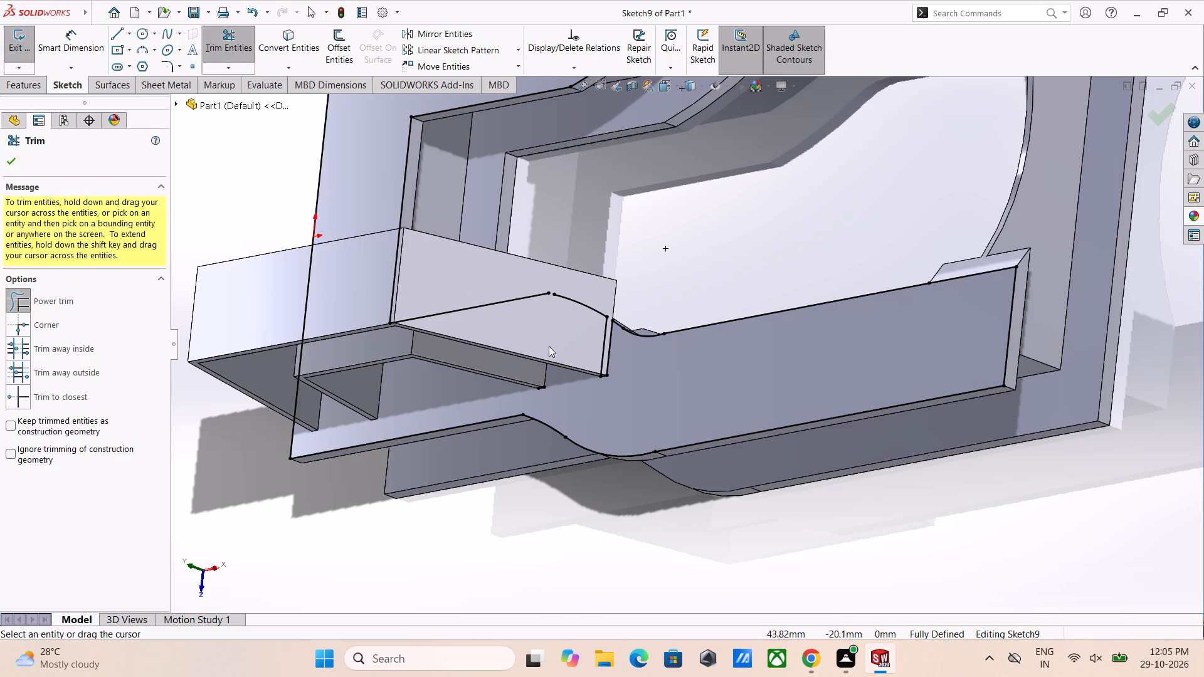
pyautogui.moveTo(559, 355); pyautogui.dragTo(615, 374, button='middle')
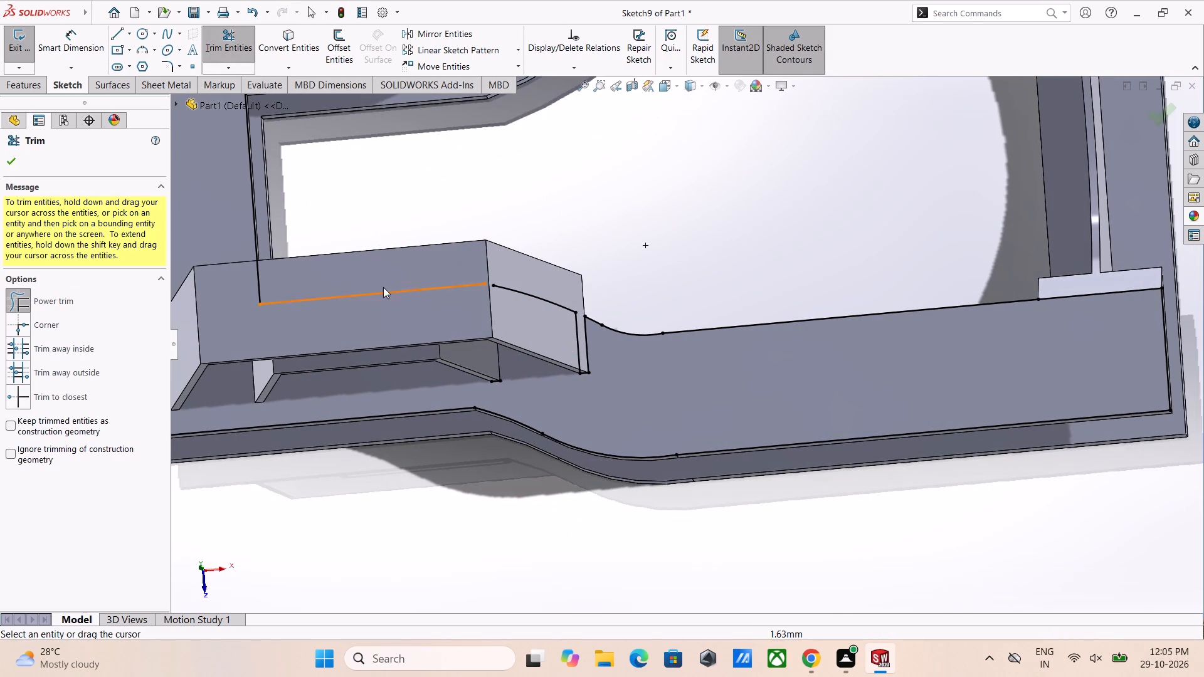
pyautogui.scroll(2, 364, 276)
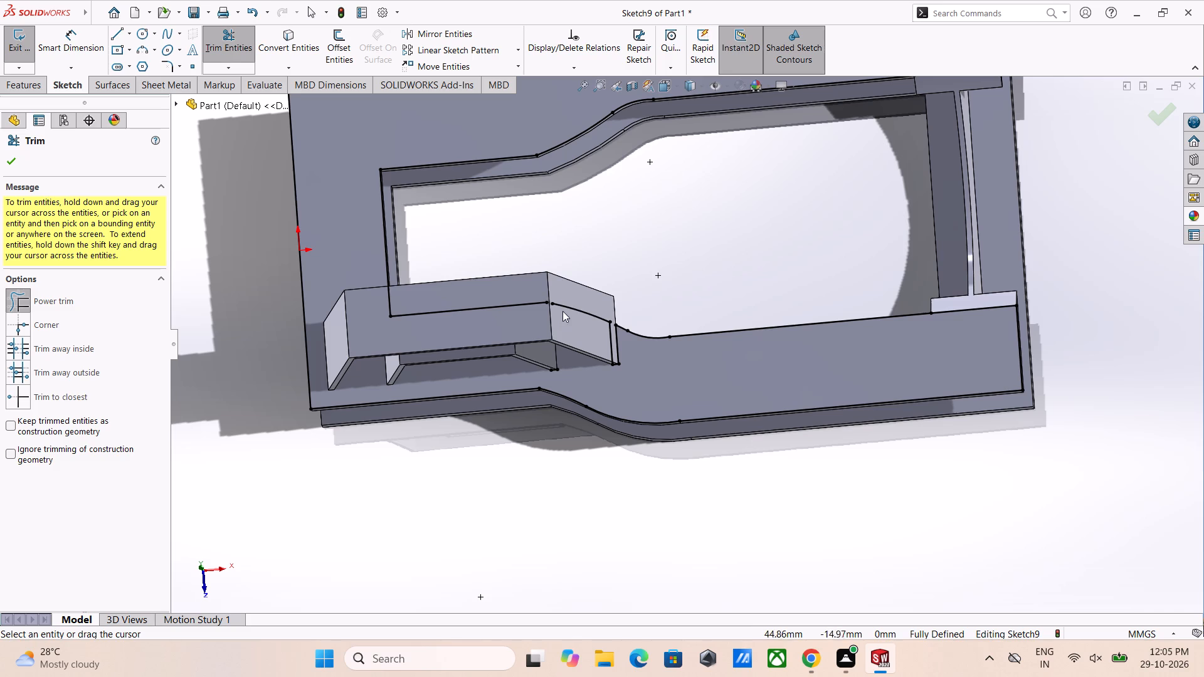
pyautogui.scroll(-3, 503, 270)
pyautogui.scroll(-1, 712, 256)
pyautogui.moveTo(712, 263); pyautogui.dragTo(701, 275, button='middle')
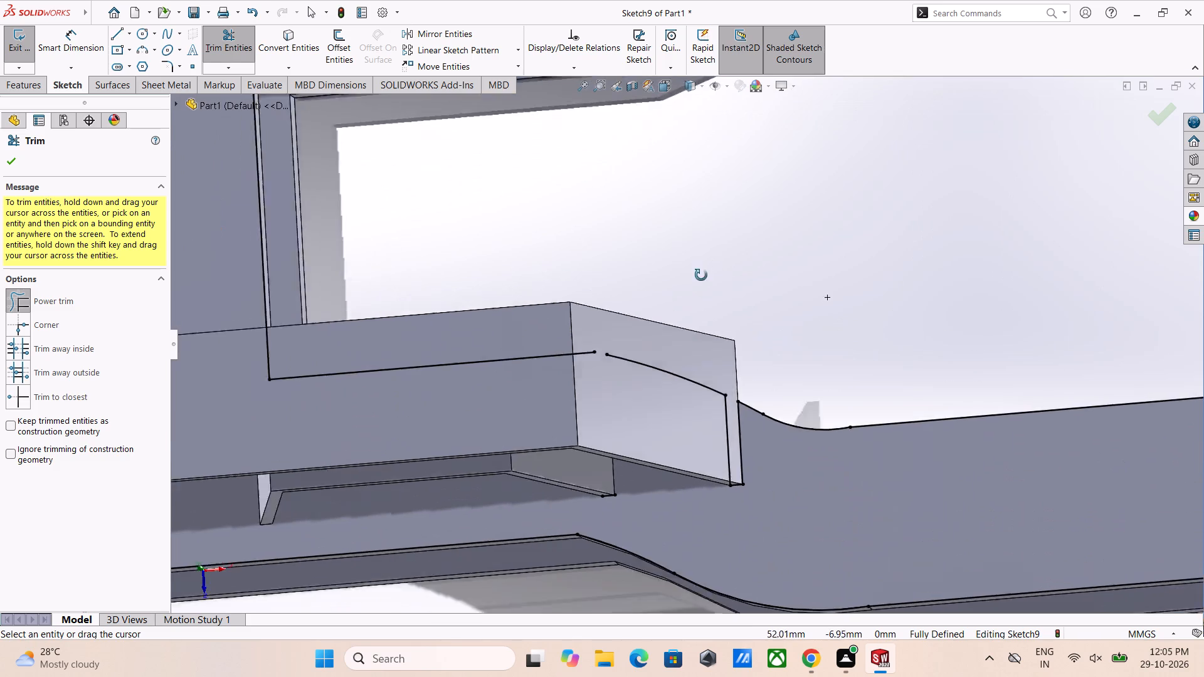
pyautogui.moveTo(701, 275); pyautogui.dragTo(698, 391, button='middle')
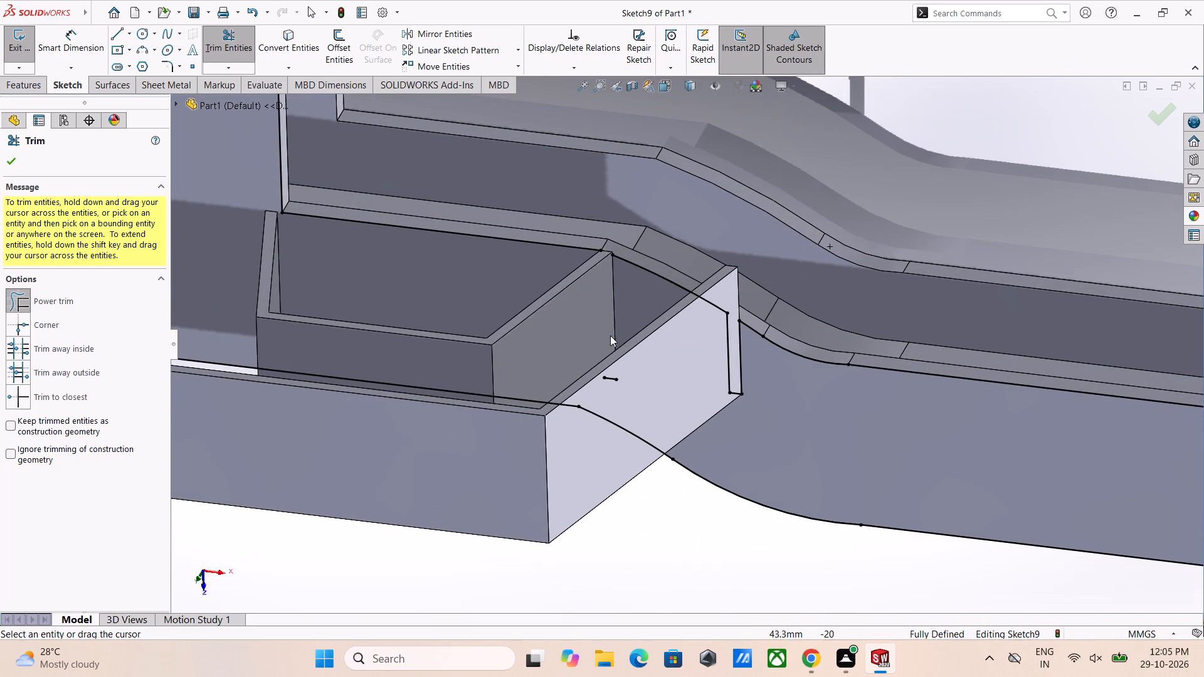
pyautogui.moveTo(601, 336); pyautogui.dragTo(624, 199, button='middle')
pyautogui.moveTo(618, 409); pyautogui.dragTo(613, 405)
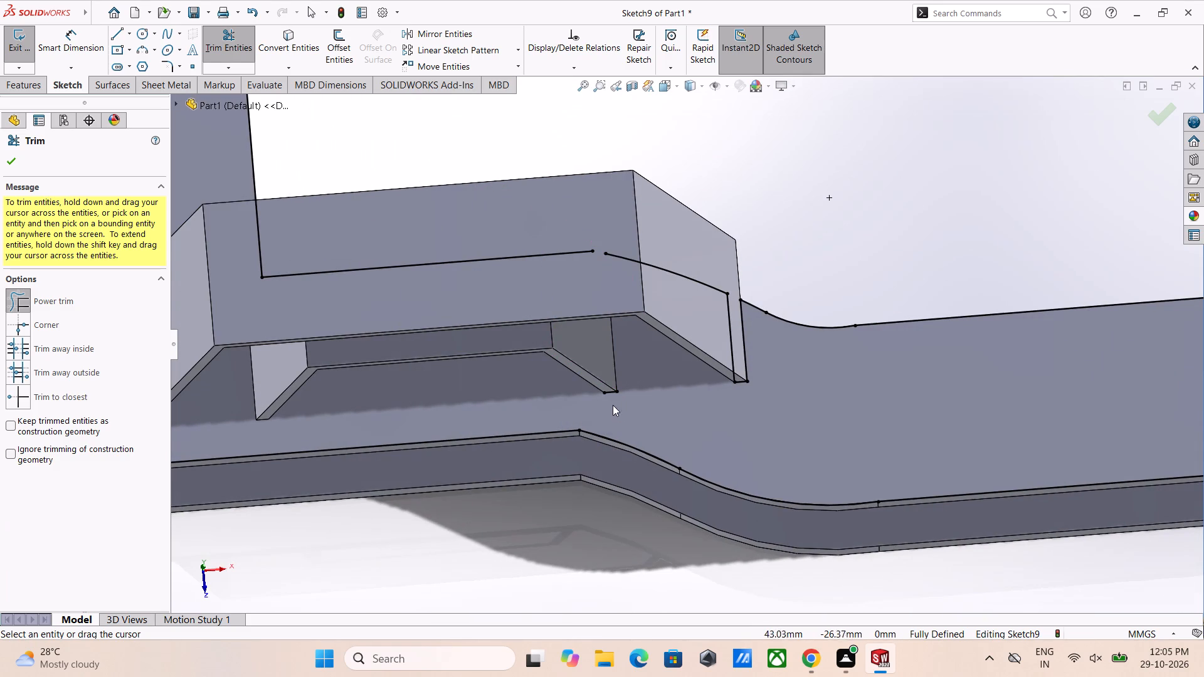
pyautogui.moveTo(613, 405); pyautogui.dragTo(608, 381)
pyautogui.click(18, 160)
# Convert the short curved frame edge crossing the outer trapezoidal support's foot into a sketch entity.
pyautogui.moveTo(534, 139); pyautogui.dragTo(532, 202, button='middle')
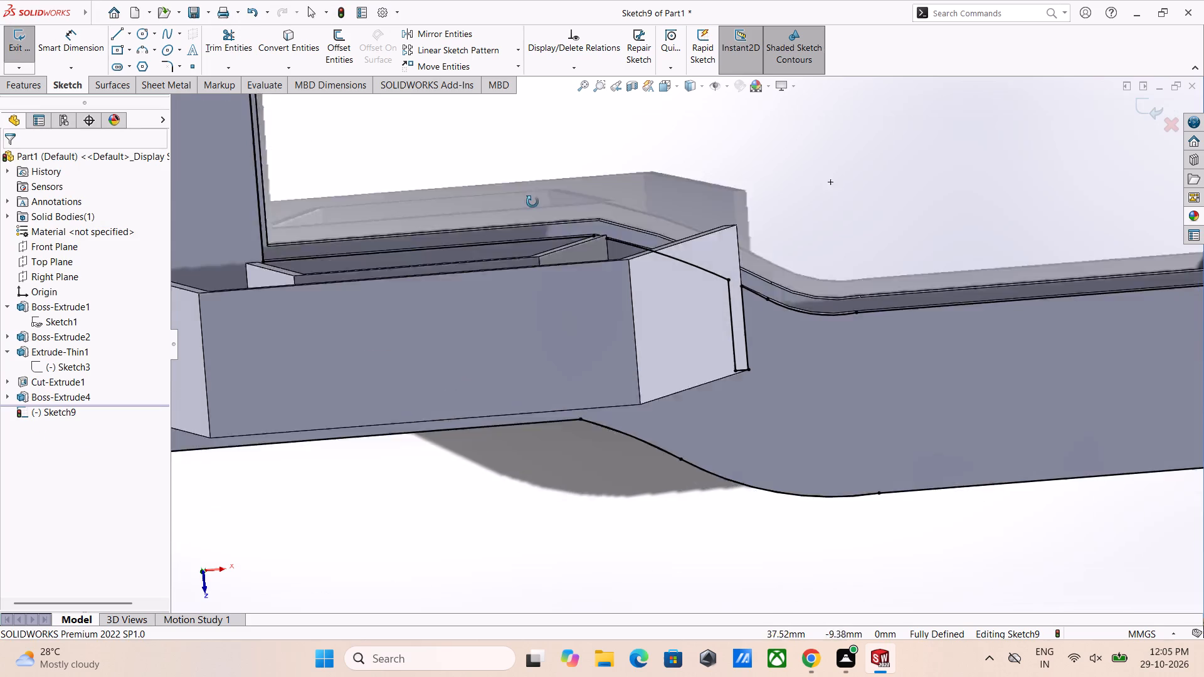
pyautogui.moveTo(532, 202); pyautogui.dragTo(532, 234, button='middle')
pyautogui.scroll(-4, 568, 215)
pyautogui.scroll(-3, 705, 295)
pyautogui.moveTo(675, 237); pyautogui.dragTo(675, 308, button='middle')
pyautogui.scroll(-1, 648, 197)
pyautogui.moveTo(647, 205); pyautogui.dragTo(621, 264, button='middle')
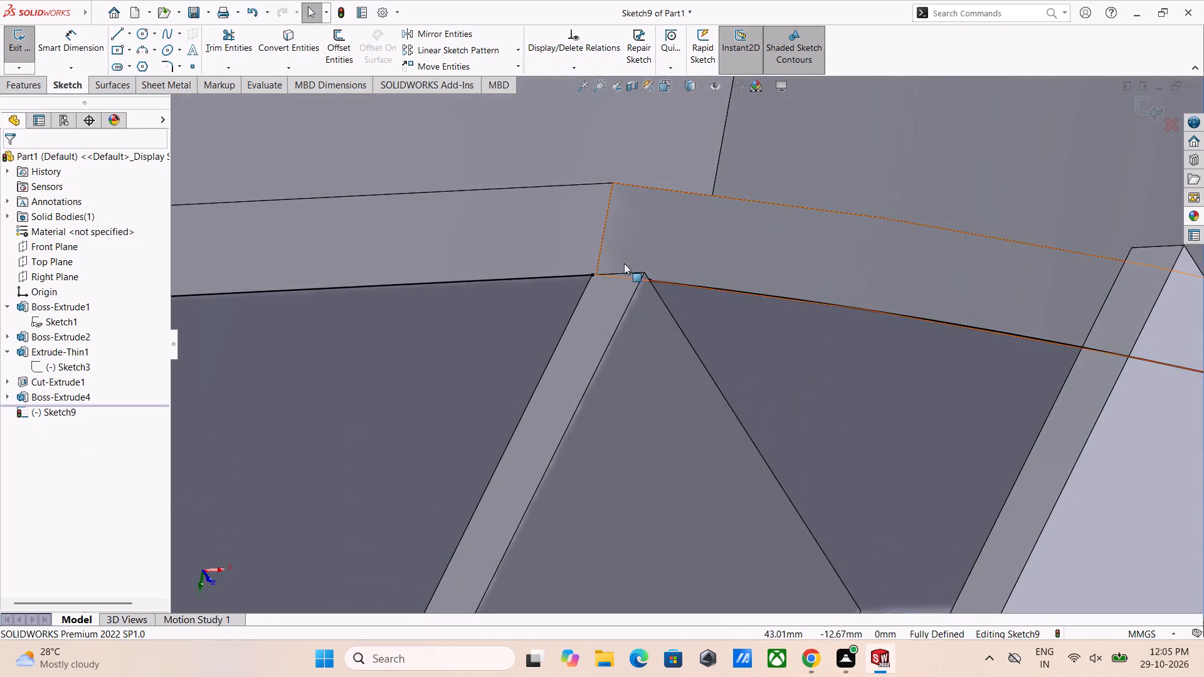
pyautogui.scroll(2, 625, 263)
pyautogui.moveTo(647, 315); pyautogui.dragTo(655, 180, button='middle')
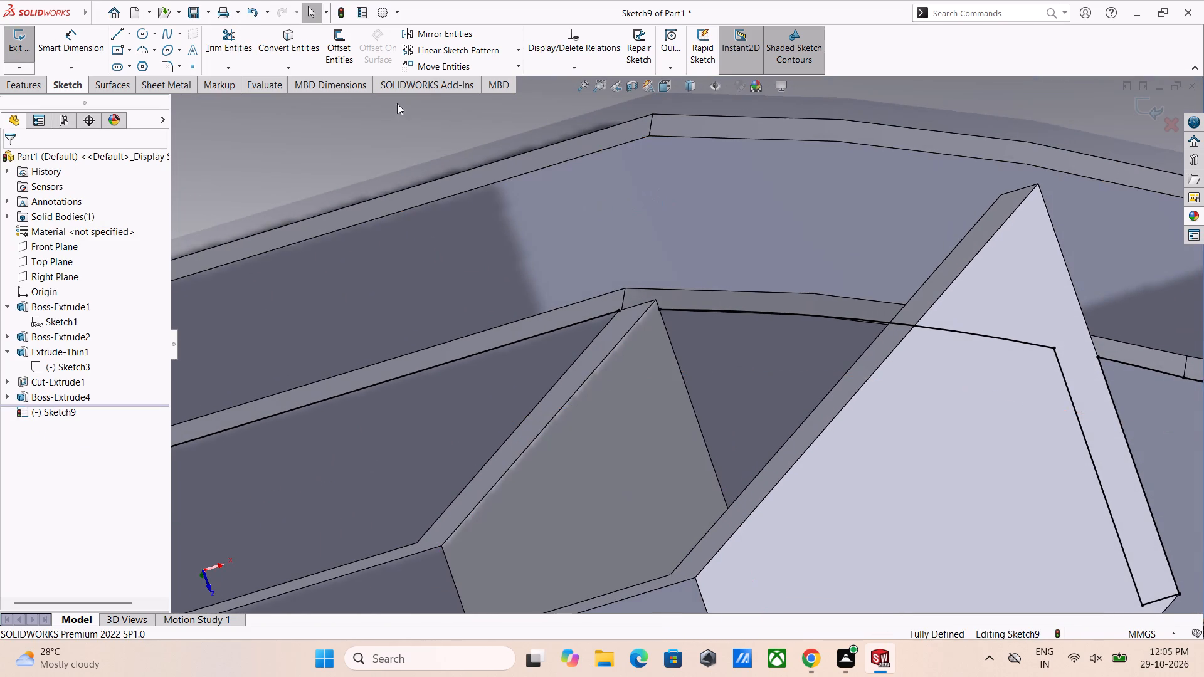
pyautogui.scroll(3, 684, 246)
pyautogui.scroll(2, 884, 340)
pyautogui.scroll(-5, 894, 366)
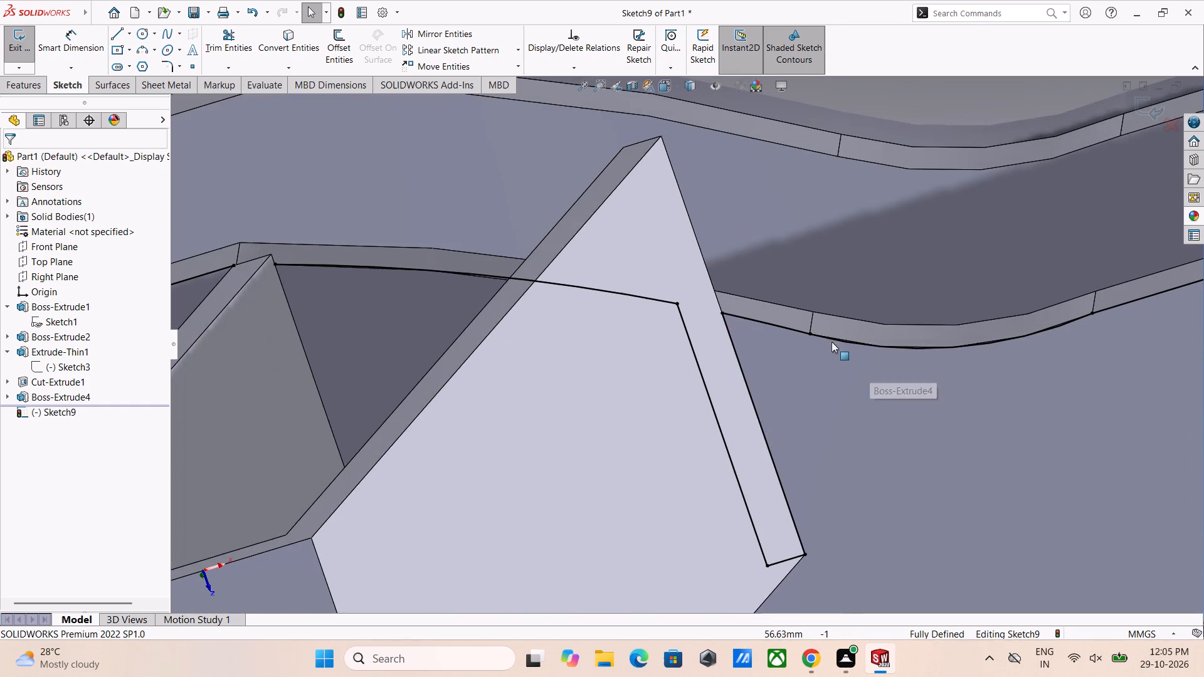
pyautogui.moveTo(791, 290); pyautogui.dragTo(774, 299, button='middle')
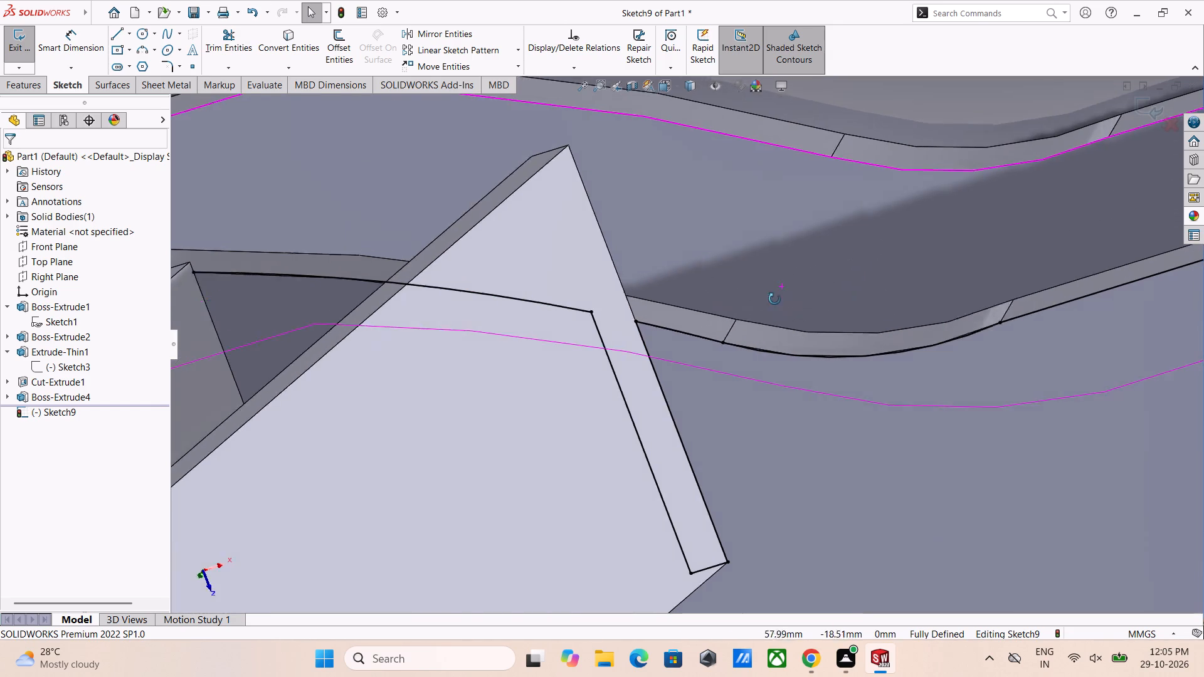
pyautogui.moveTo(774, 299); pyautogui.dragTo(658, 431, button='middle')
pyautogui.moveTo(505, 330); pyautogui.dragTo(494, 343, button='middle')
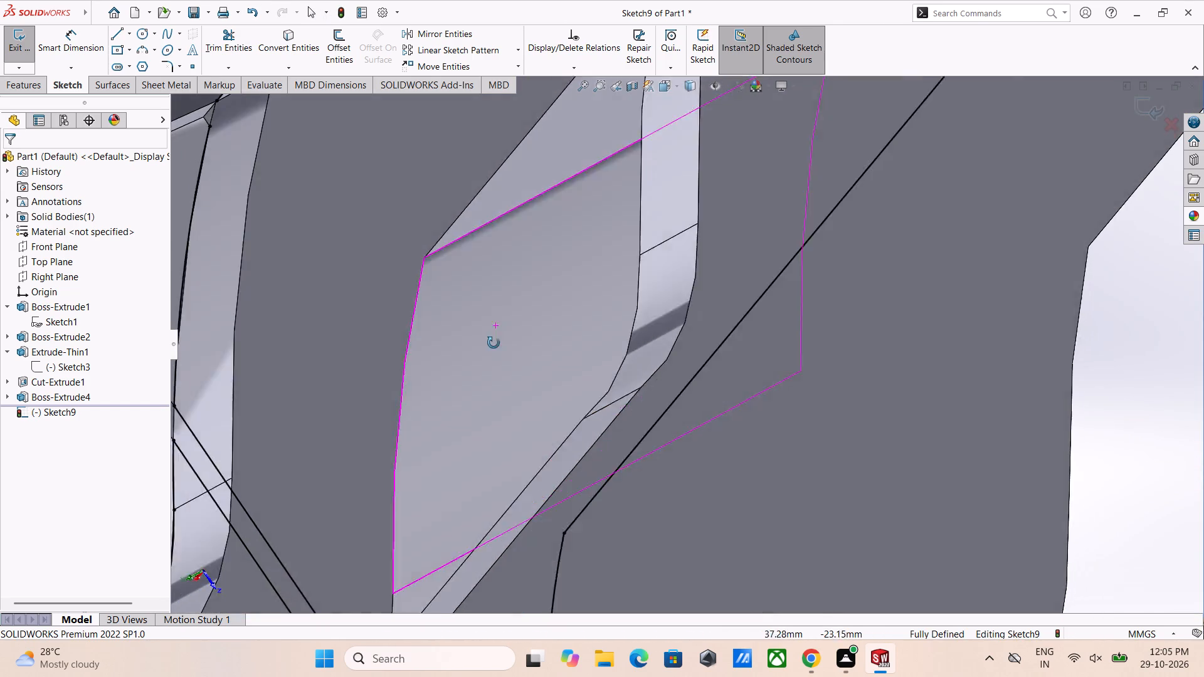
pyautogui.moveTo(494, 343); pyautogui.dragTo(483, 372, button='middle')
pyautogui.scroll(3, 469, 374)
pyautogui.scroll(3, 351, 333)
pyautogui.moveTo(479, 406); pyautogui.dragTo(474, 429, button='middle')
pyautogui.scroll(-4, 475, 404)
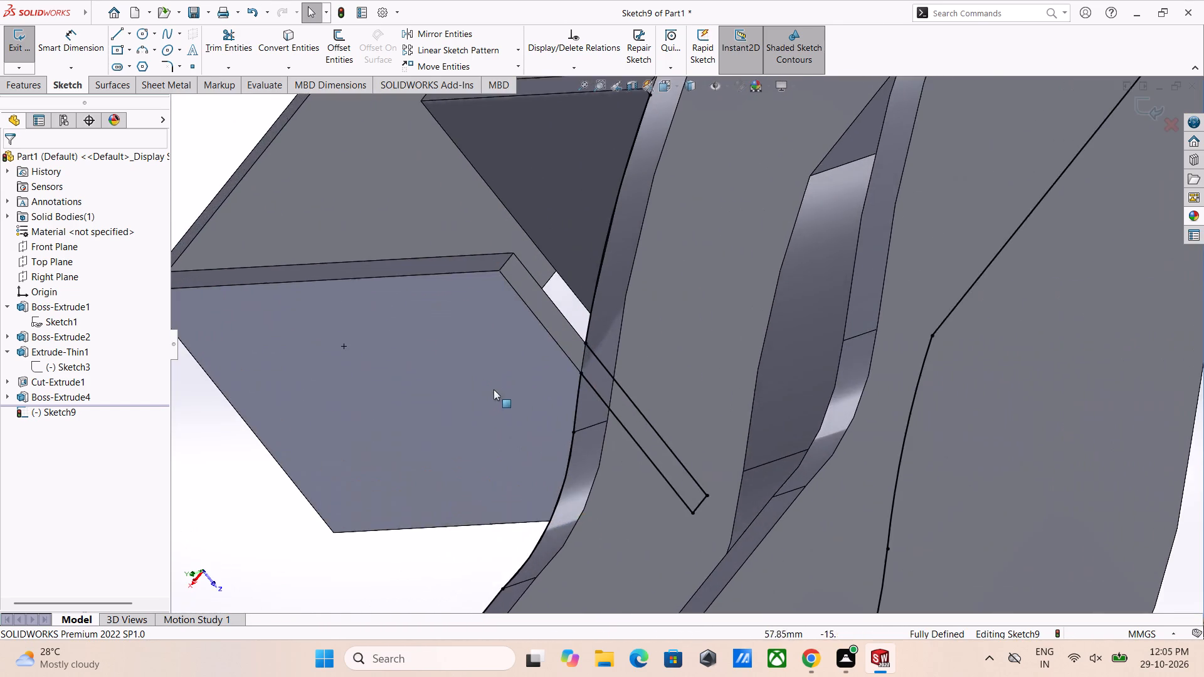
pyautogui.scroll(-5, 494, 389)
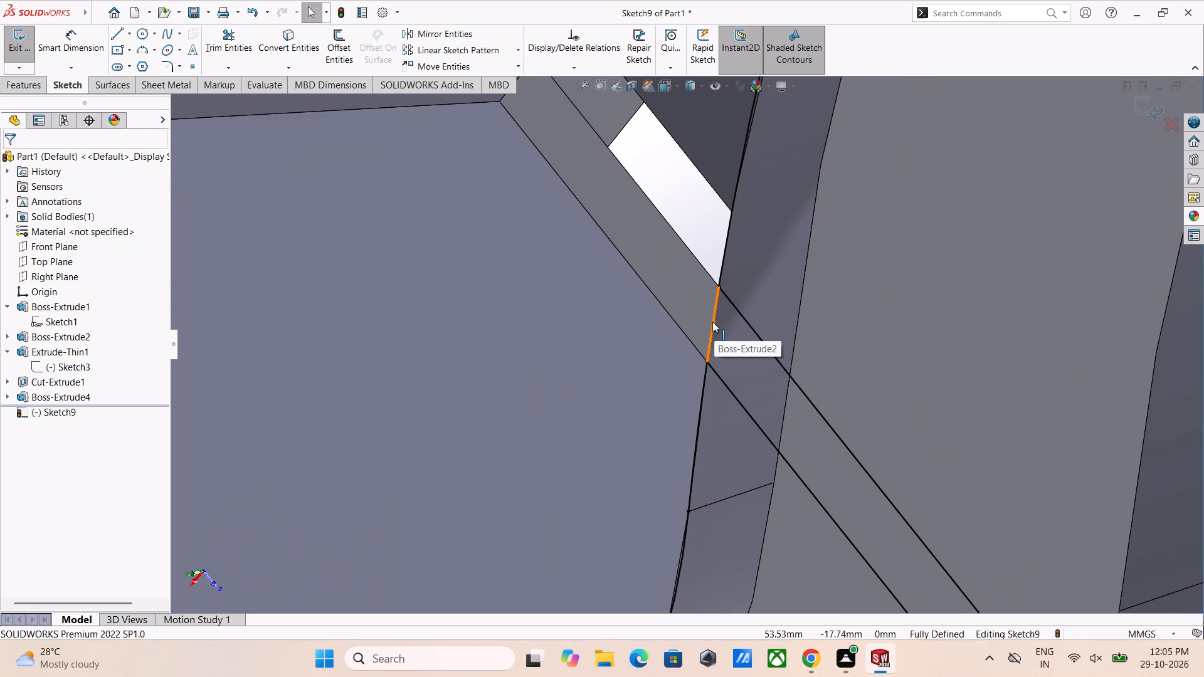
pyautogui.click(712, 322)
pyautogui.click(292, 43)
# Convert the short frame edge at the inner trapezoidal support's foot into a sketch entity and exit the sketch.
pyautogui.scroll(2, 754, 232)
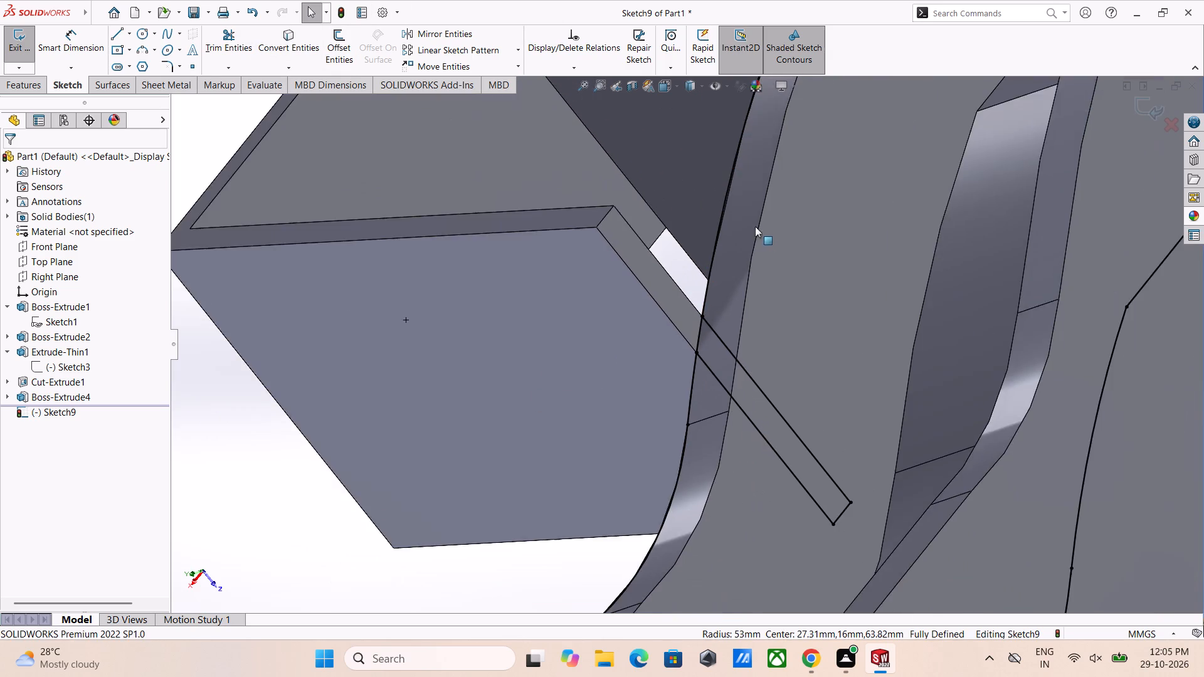
pyautogui.scroll(4, 755, 226)
pyautogui.scroll(2, 780, 119)
pyautogui.scroll(-11, 749, 140)
pyautogui.scroll(4, 604, 402)
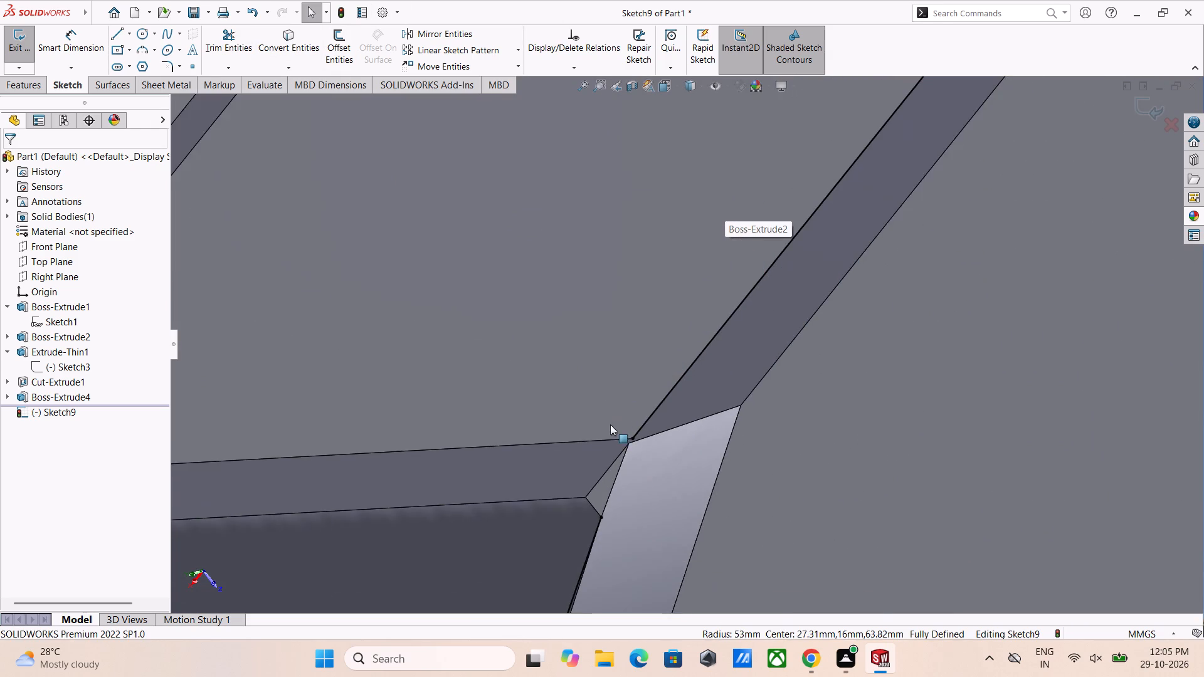
pyautogui.scroll(-6, 610, 456)
pyautogui.click(698, 401)
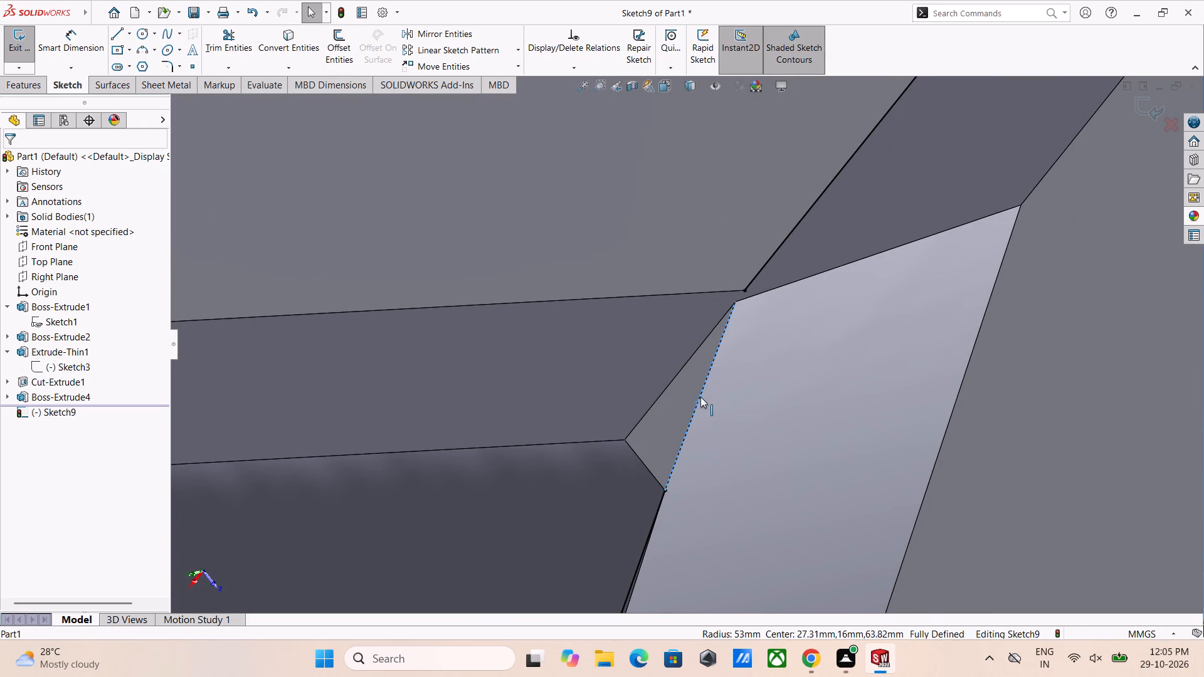
pyautogui.click(337, 48)
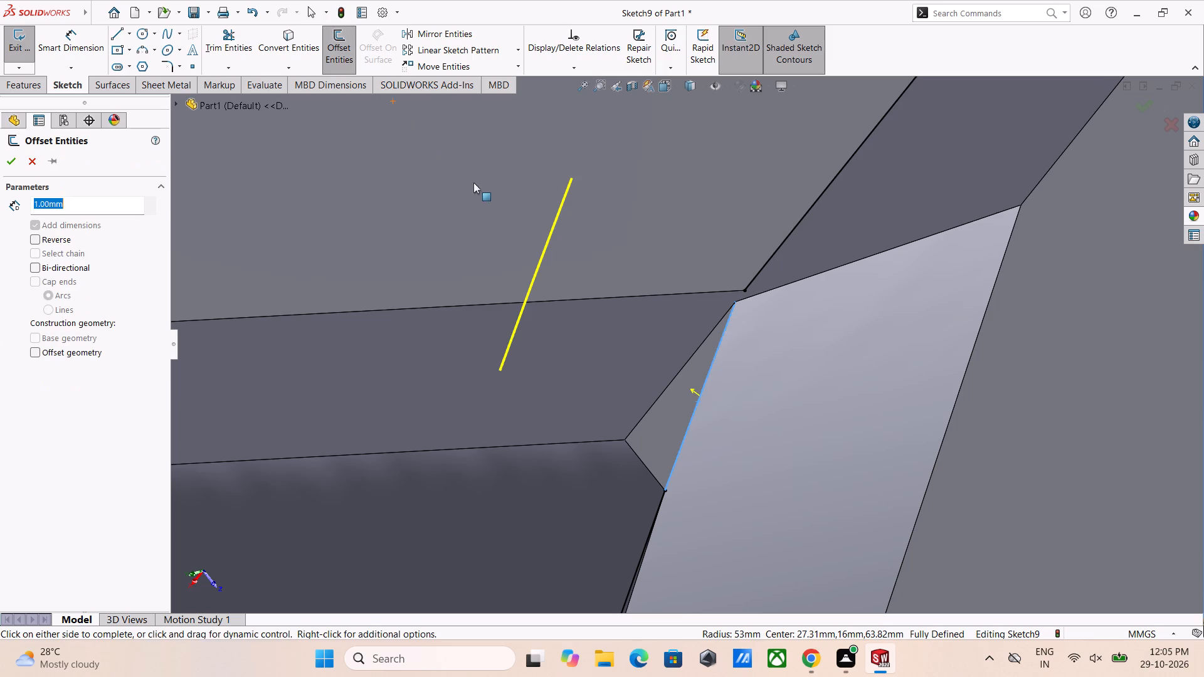
pyautogui.click(341, 57)
pyautogui.click(293, 42)
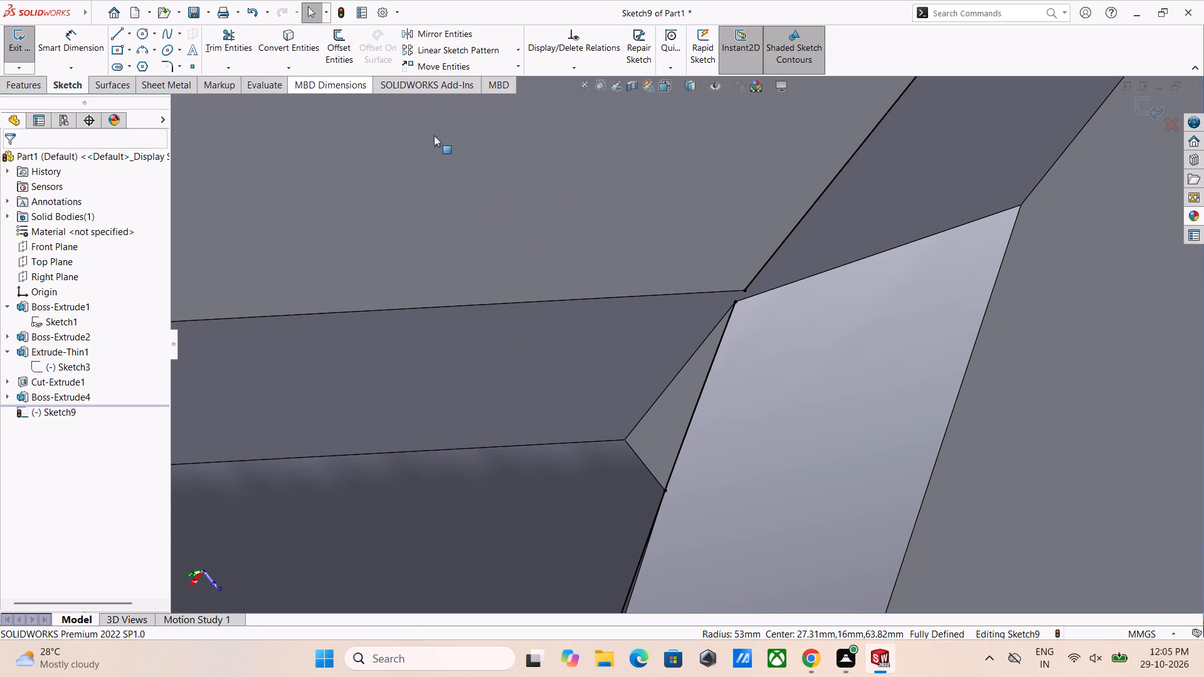
pyautogui.scroll(5, 494, 186)
pyautogui.click(24, 42)
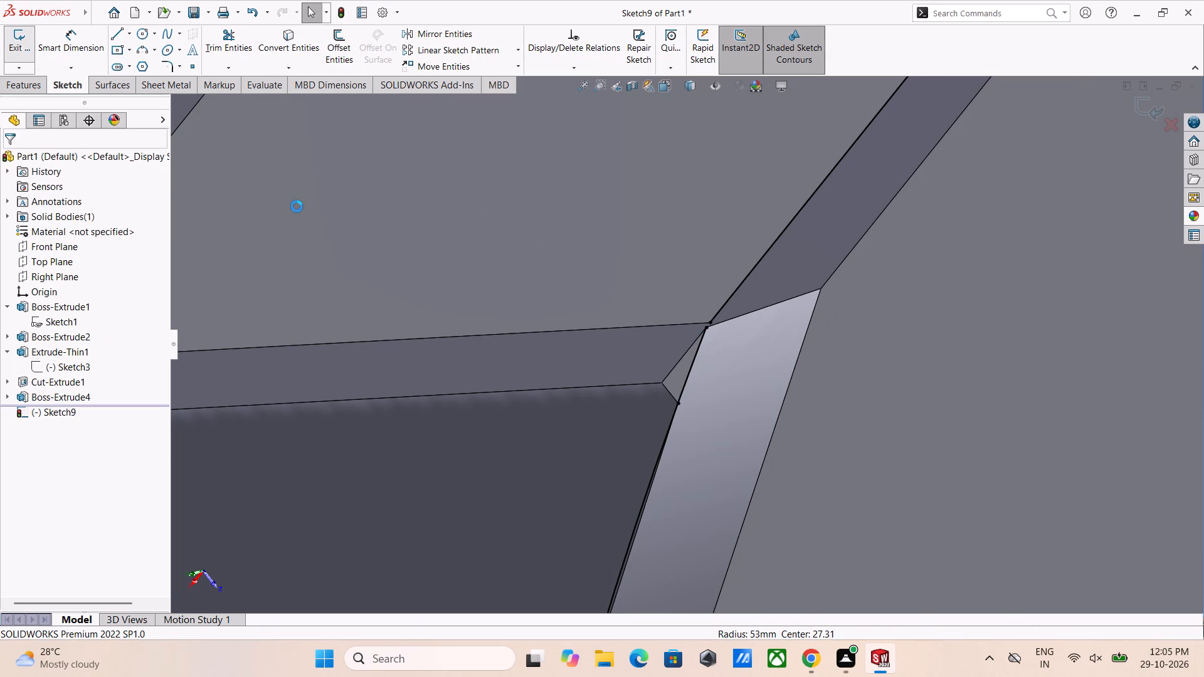
# Examine how the converted sketch segments meet at the inner support's foot, checking their endpoints and the surrounding frame outline.
pyautogui.moveTo(642, 297); pyautogui.dragTo(654, 309, button='middle')
pyautogui.scroll(3, 657, 312)
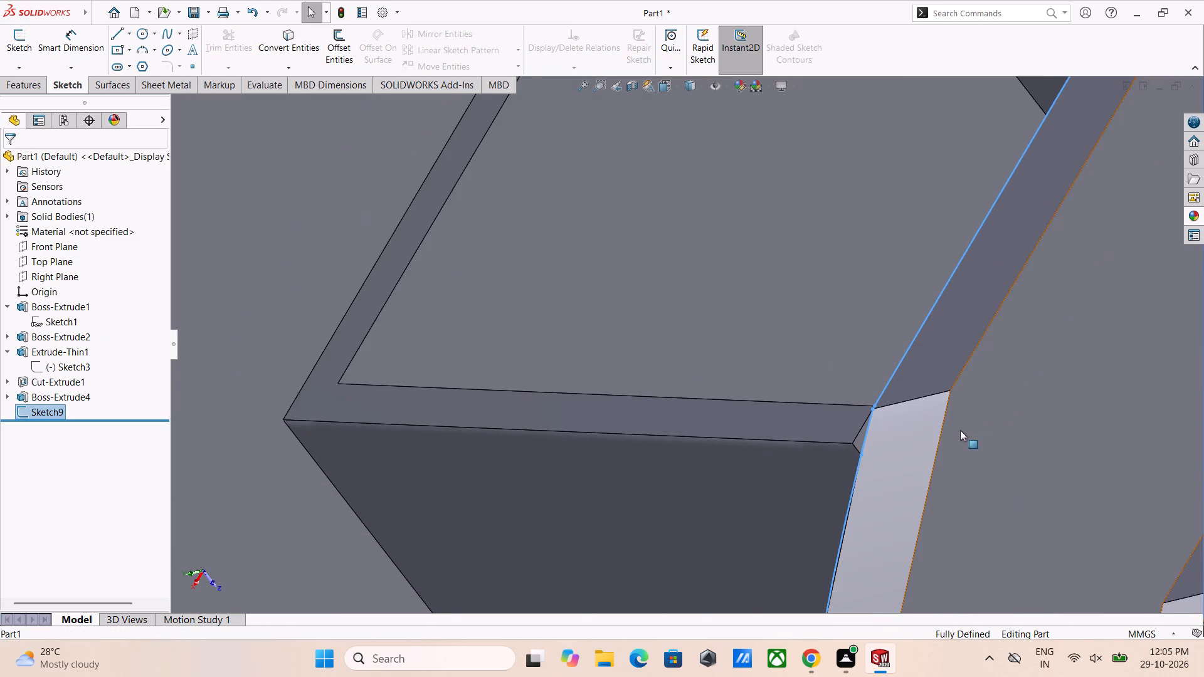
pyautogui.moveTo(960, 430); pyautogui.dragTo(936, 475, button='middle')
pyautogui.scroll(-9, 892, 385)
pyautogui.scroll(-4, 764, 343)
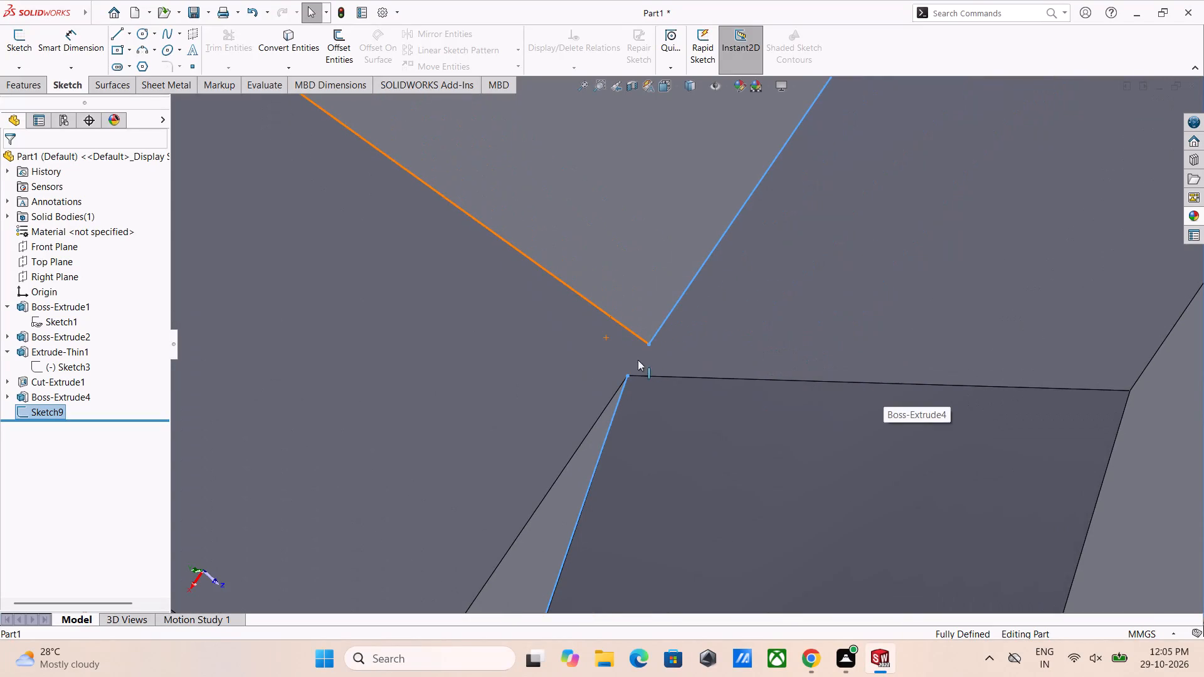
pyautogui.scroll(-3, 634, 374)
pyautogui.scroll(20, 618, 372)
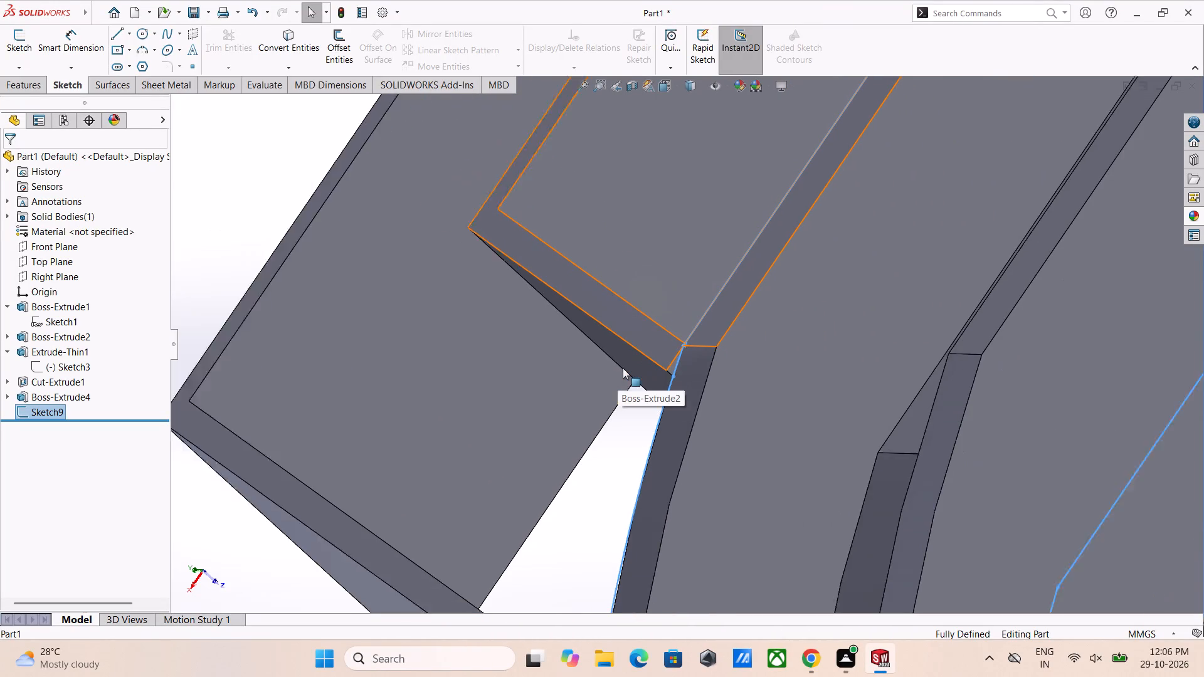
pyautogui.scroll(2, 623, 368)
pyautogui.scroll(-5, 696, 402)
pyautogui.scroll(-5, 671, 335)
pyautogui.scroll(2, 716, 135)
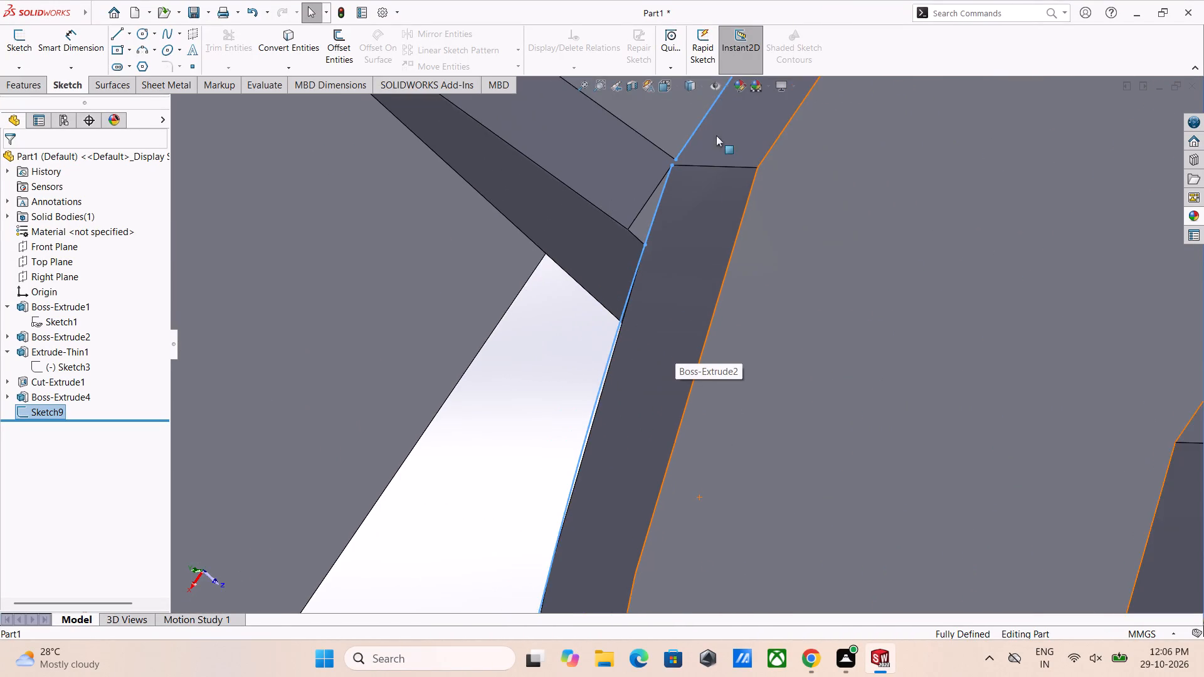
pyautogui.scroll(-5, 693, 244)
pyautogui.scroll(-1, 669, 185)
pyautogui.scroll(4, 663, 179)
pyautogui.scroll(-5, 662, 191)
pyautogui.scroll(-5, 676, 256)
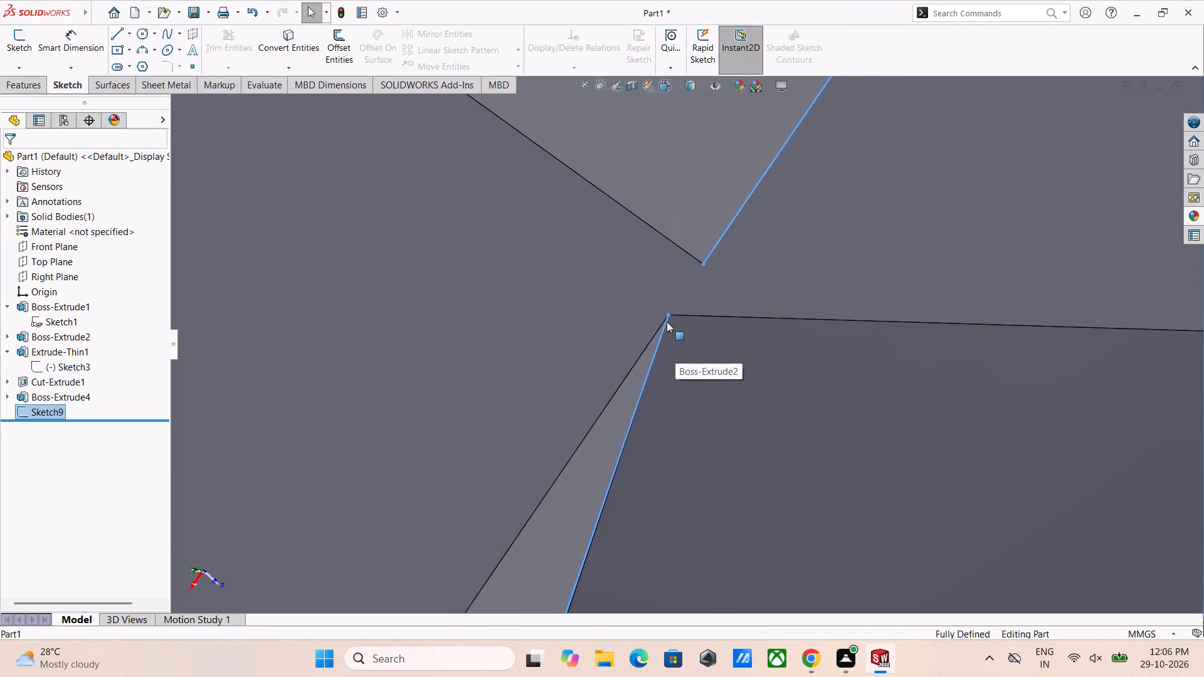
pyautogui.keyDown('ctrl'); pyautogui.click(669, 315); pyautogui.keyUp('ctrl')
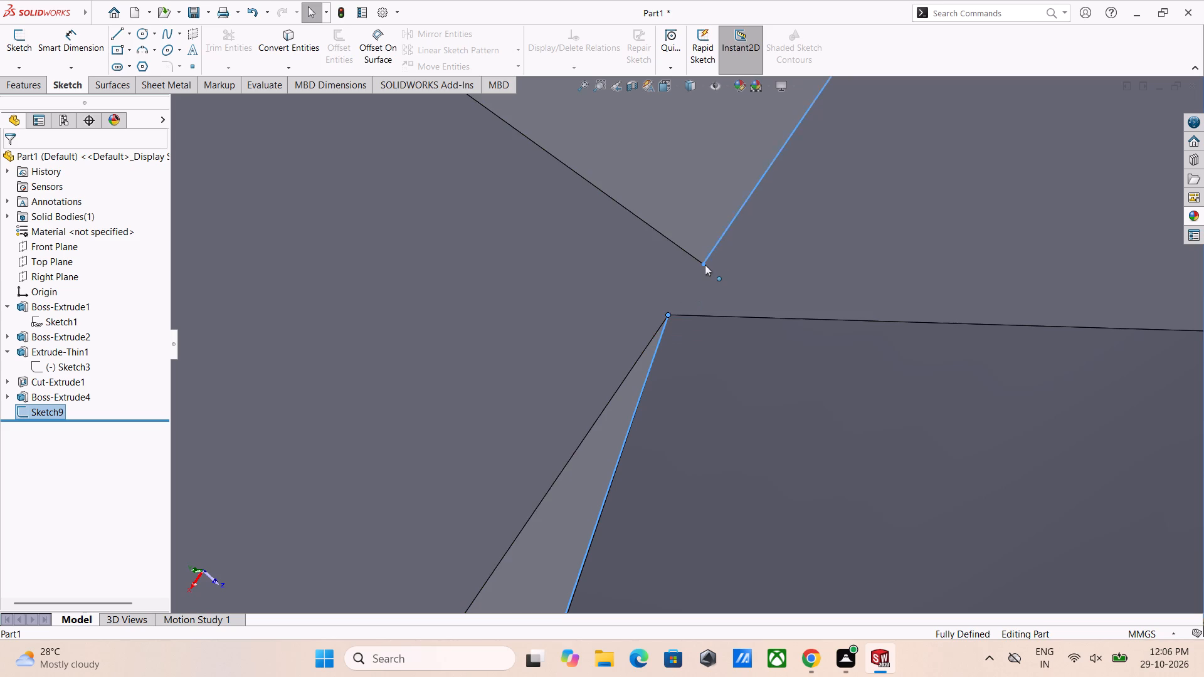
pyautogui.keyDown('ctrl'); pyautogui.click(705, 265); pyautogui.keyUp('ctrl')
pyautogui.press('Escape')
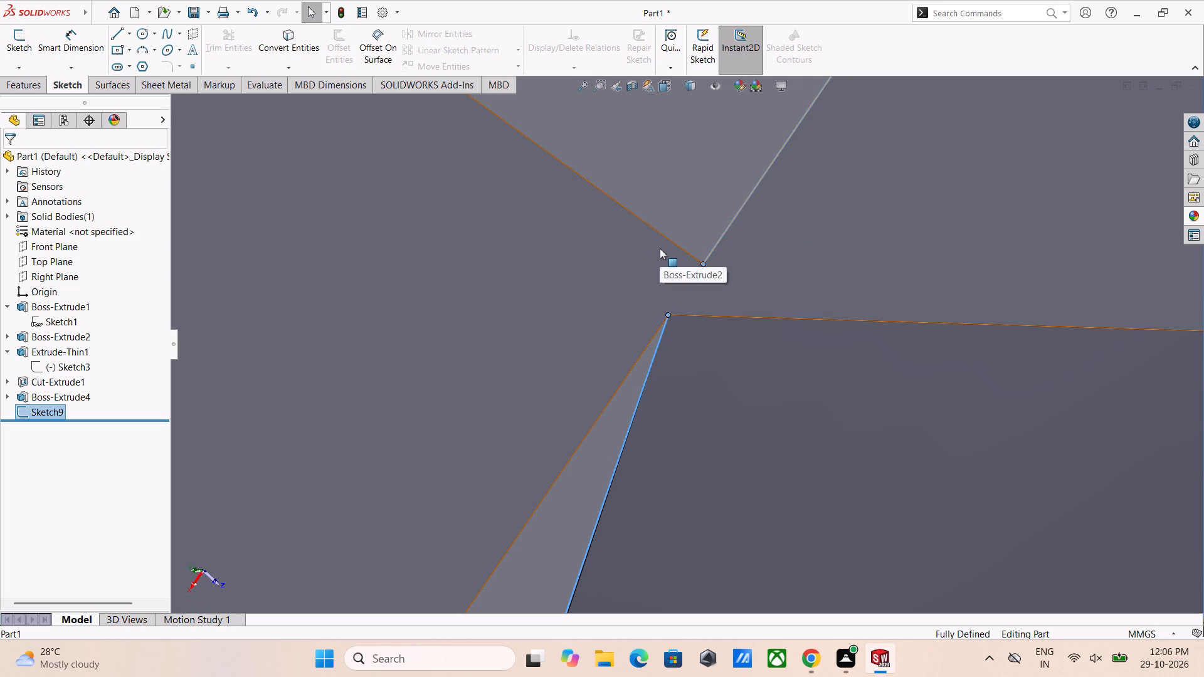
pyautogui.moveTo(660, 248); pyautogui.dragTo(726, 235, button='middle')
pyautogui.scroll(5, 722, 235)
pyautogui.scroll(-4, 705, 301)
pyautogui.scroll(3, 703, 302)
pyautogui.moveTo(767, 300); pyautogui.dragTo(766, 300, button='middle')
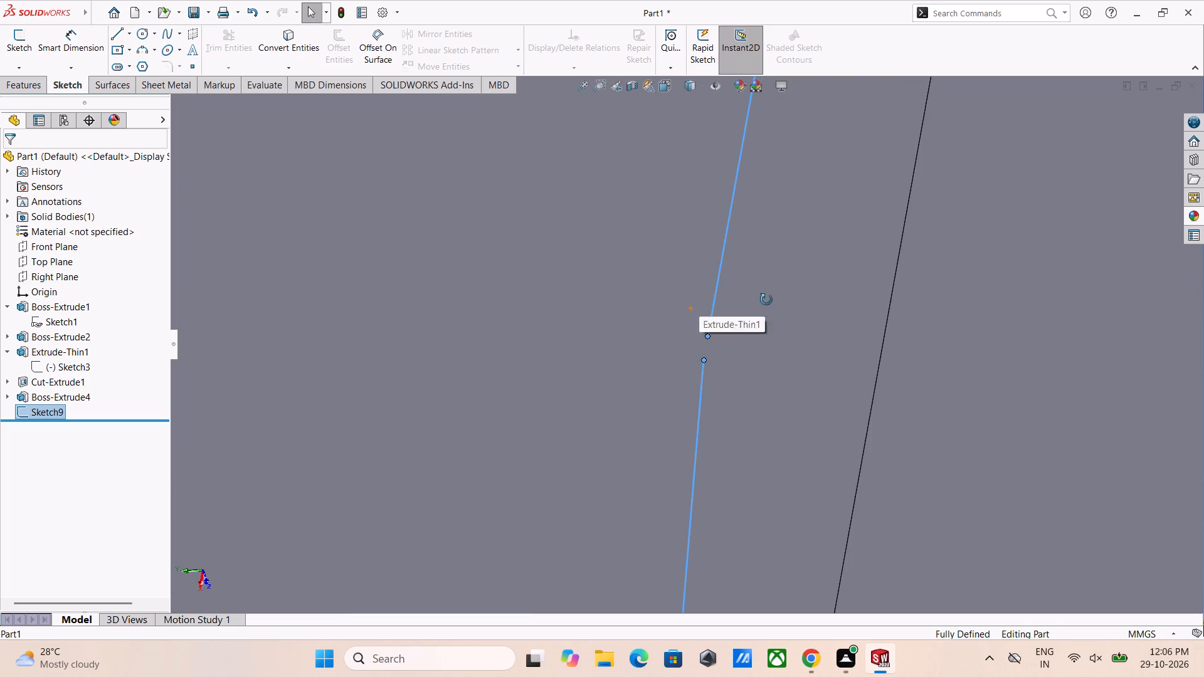
pyautogui.moveTo(766, 300); pyautogui.dragTo(698, 322, button='middle')
pyautogui.scroll(20, 699, 320)
pyautogui.scroll(6, 699, 320)
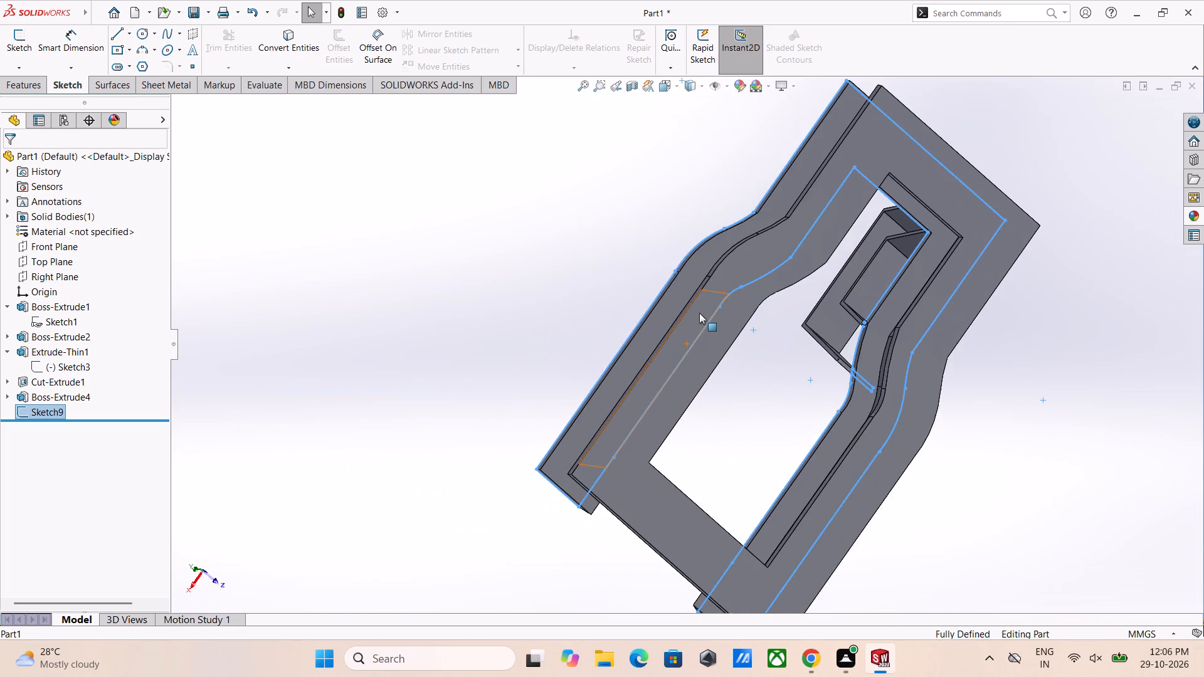
pyautogui.scroll(-10, 769, 270)
pyautogui.scroll(-3, 700, 293)
pyautogui.scroll(8, 695, 295)
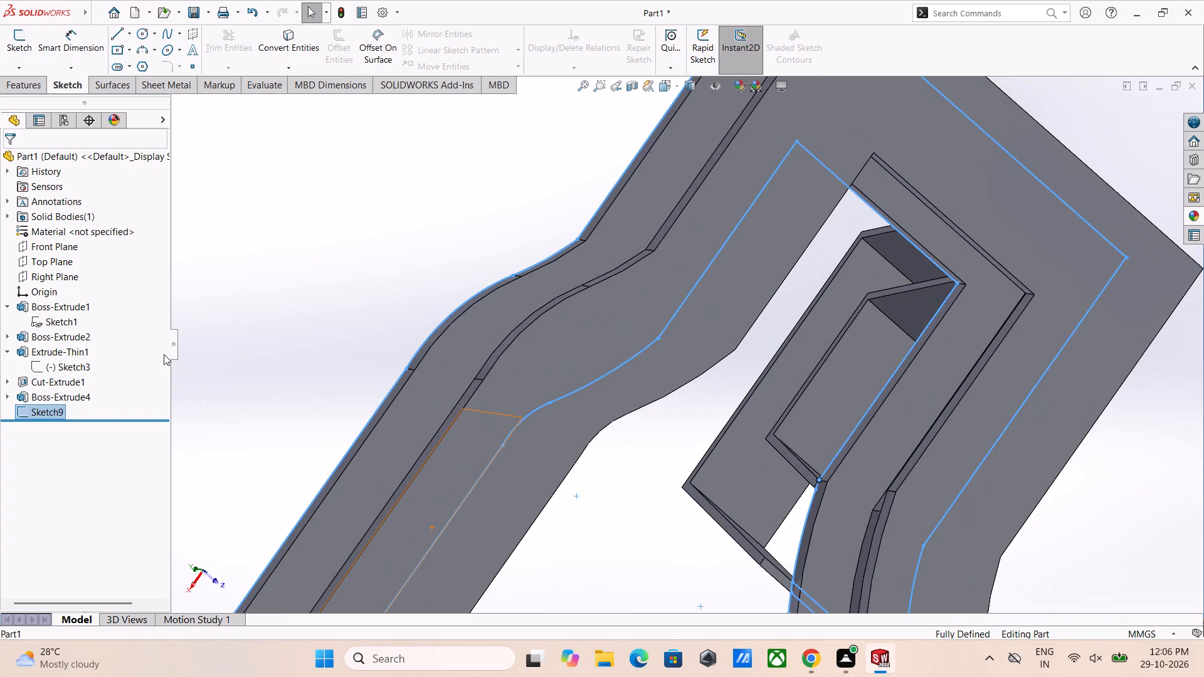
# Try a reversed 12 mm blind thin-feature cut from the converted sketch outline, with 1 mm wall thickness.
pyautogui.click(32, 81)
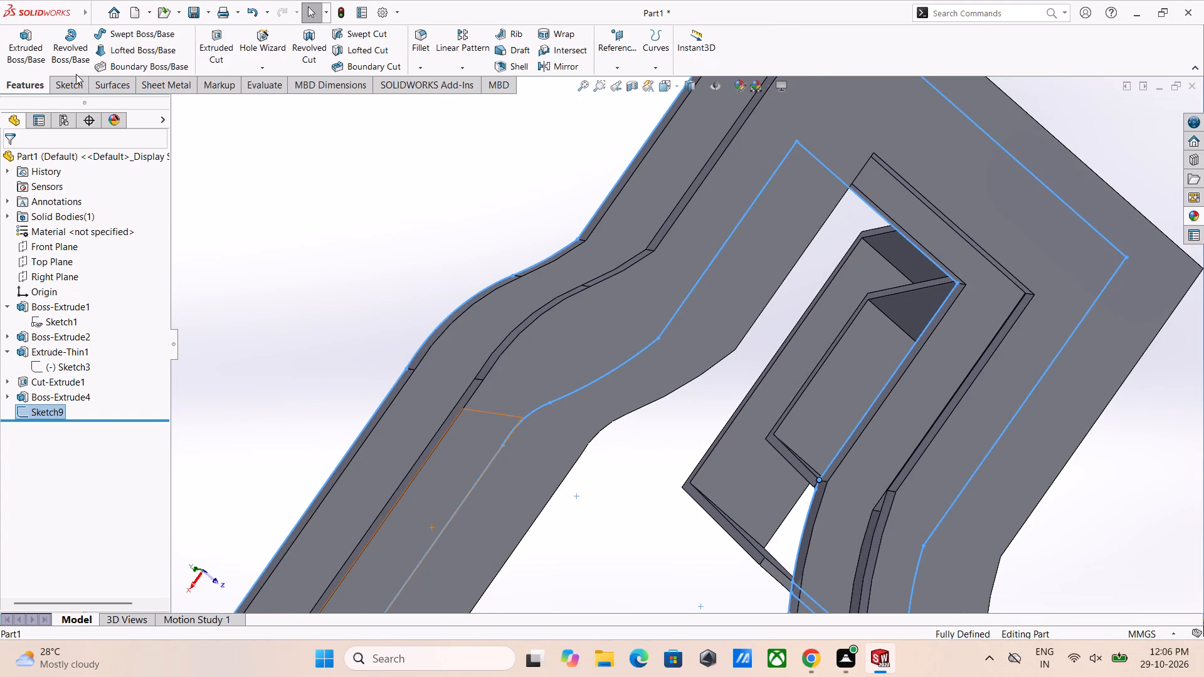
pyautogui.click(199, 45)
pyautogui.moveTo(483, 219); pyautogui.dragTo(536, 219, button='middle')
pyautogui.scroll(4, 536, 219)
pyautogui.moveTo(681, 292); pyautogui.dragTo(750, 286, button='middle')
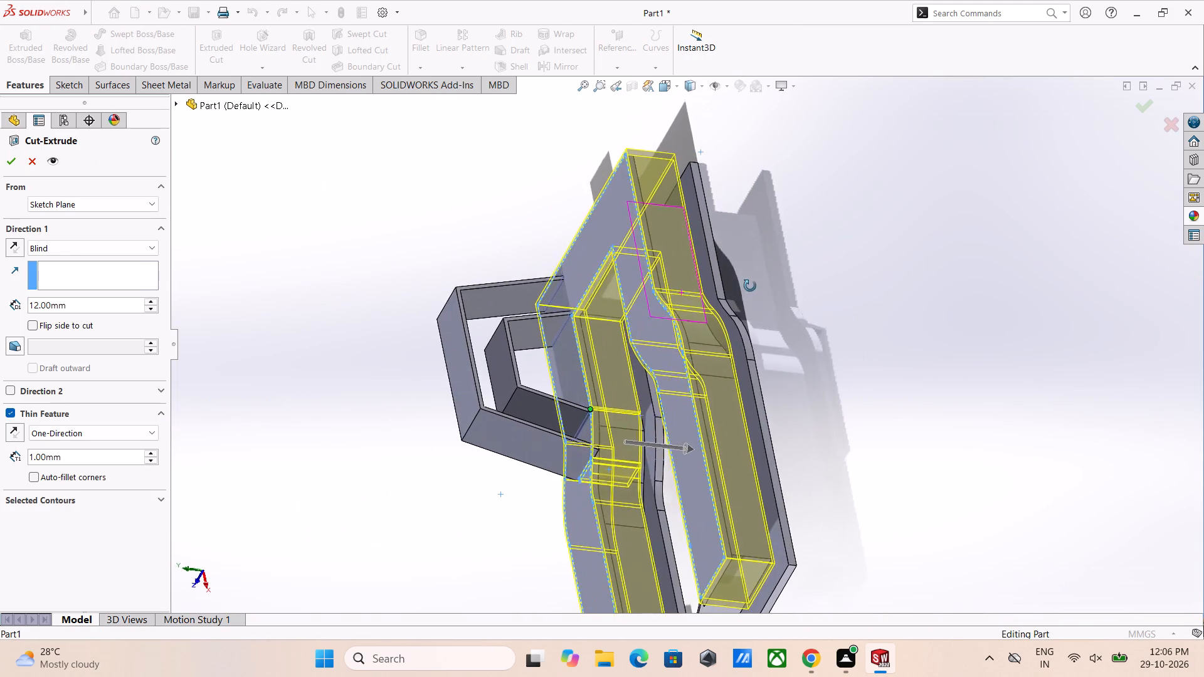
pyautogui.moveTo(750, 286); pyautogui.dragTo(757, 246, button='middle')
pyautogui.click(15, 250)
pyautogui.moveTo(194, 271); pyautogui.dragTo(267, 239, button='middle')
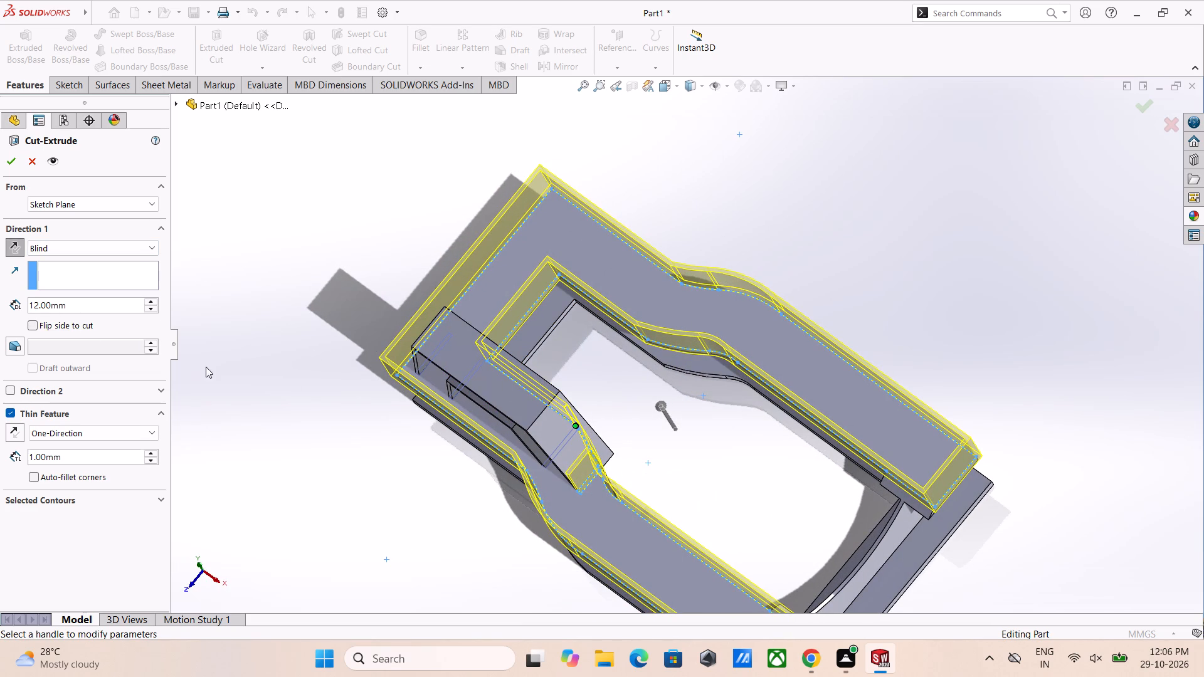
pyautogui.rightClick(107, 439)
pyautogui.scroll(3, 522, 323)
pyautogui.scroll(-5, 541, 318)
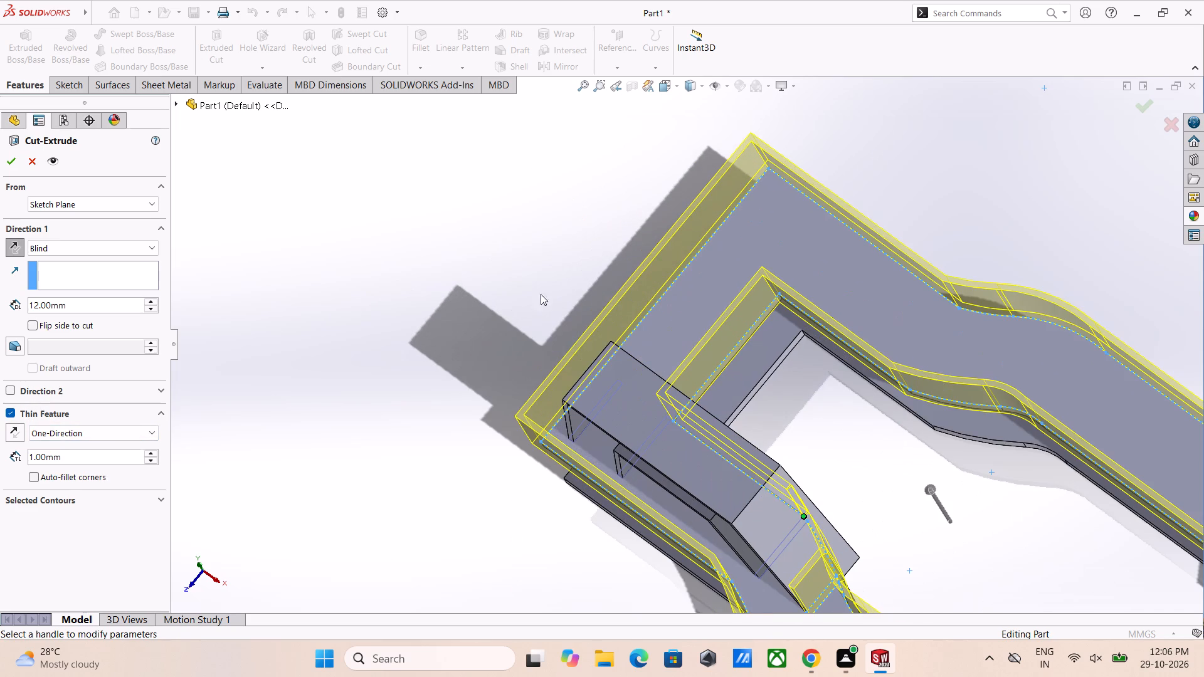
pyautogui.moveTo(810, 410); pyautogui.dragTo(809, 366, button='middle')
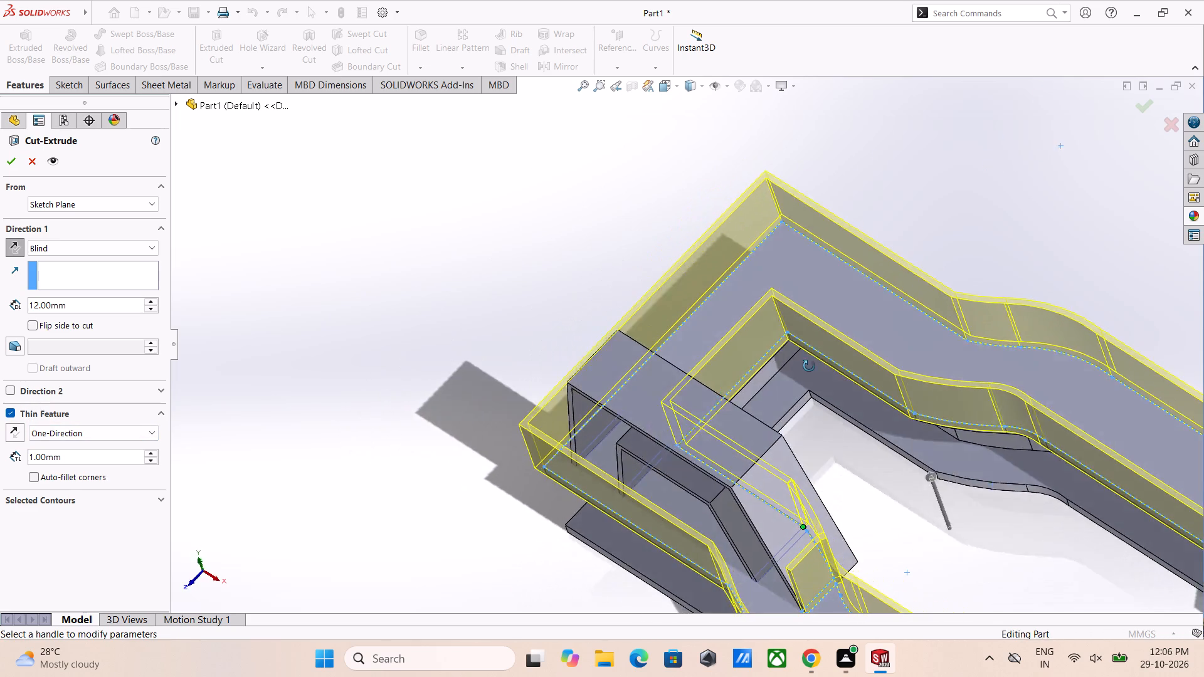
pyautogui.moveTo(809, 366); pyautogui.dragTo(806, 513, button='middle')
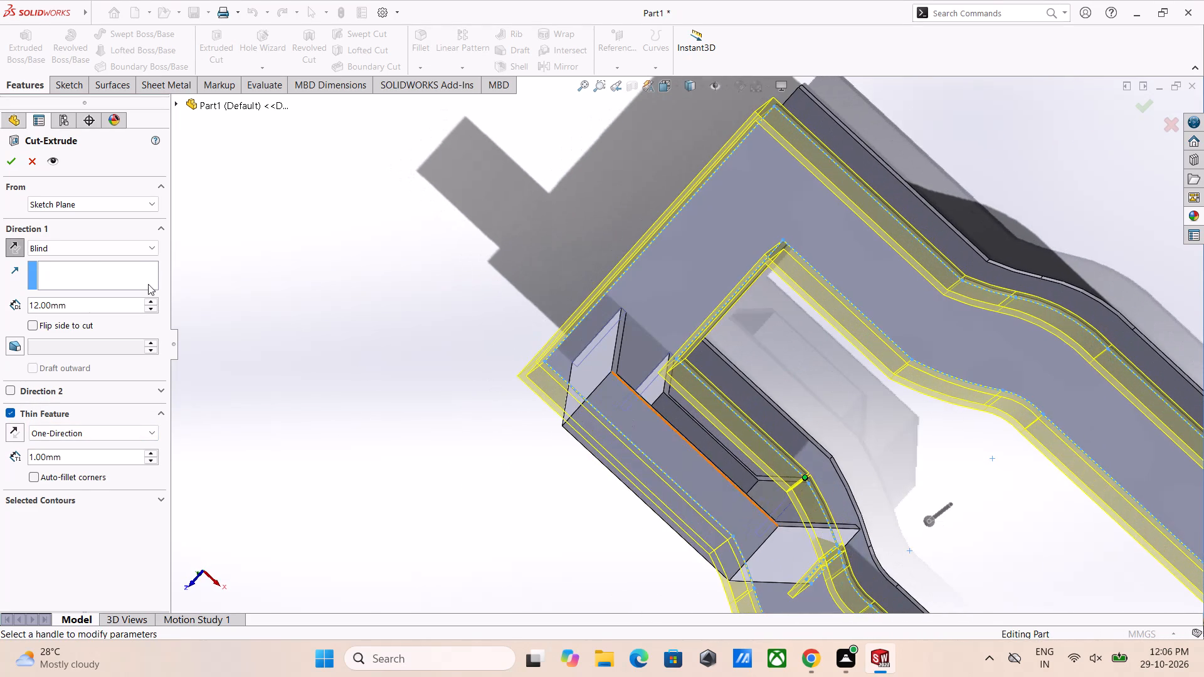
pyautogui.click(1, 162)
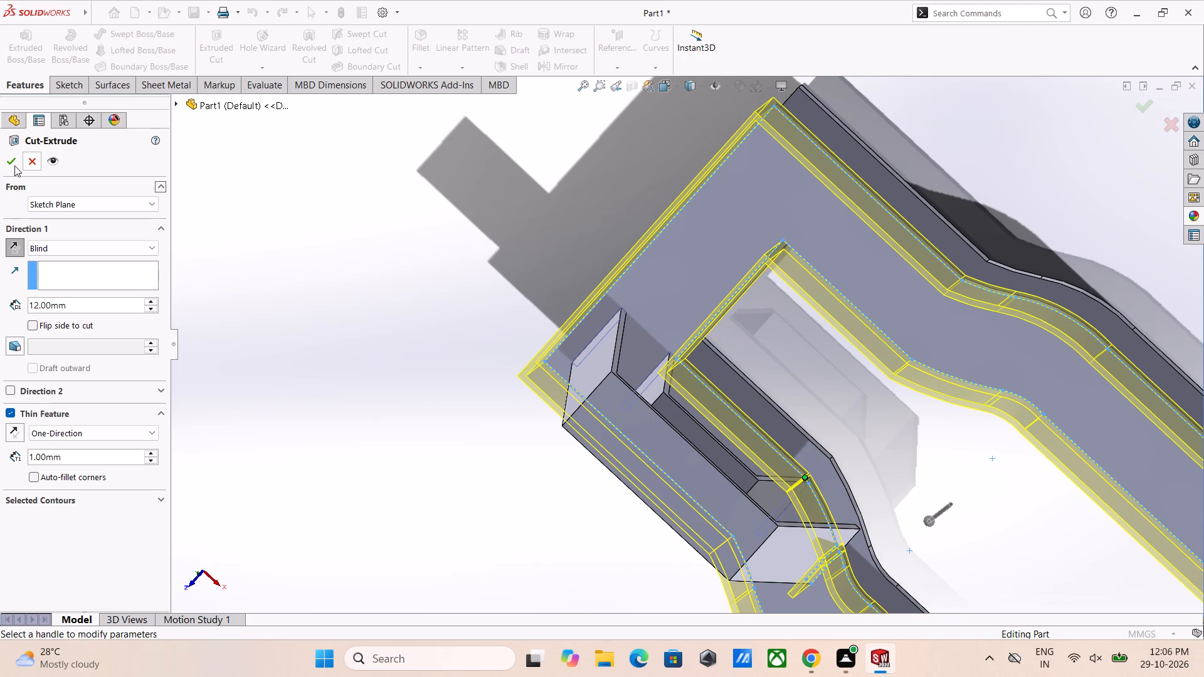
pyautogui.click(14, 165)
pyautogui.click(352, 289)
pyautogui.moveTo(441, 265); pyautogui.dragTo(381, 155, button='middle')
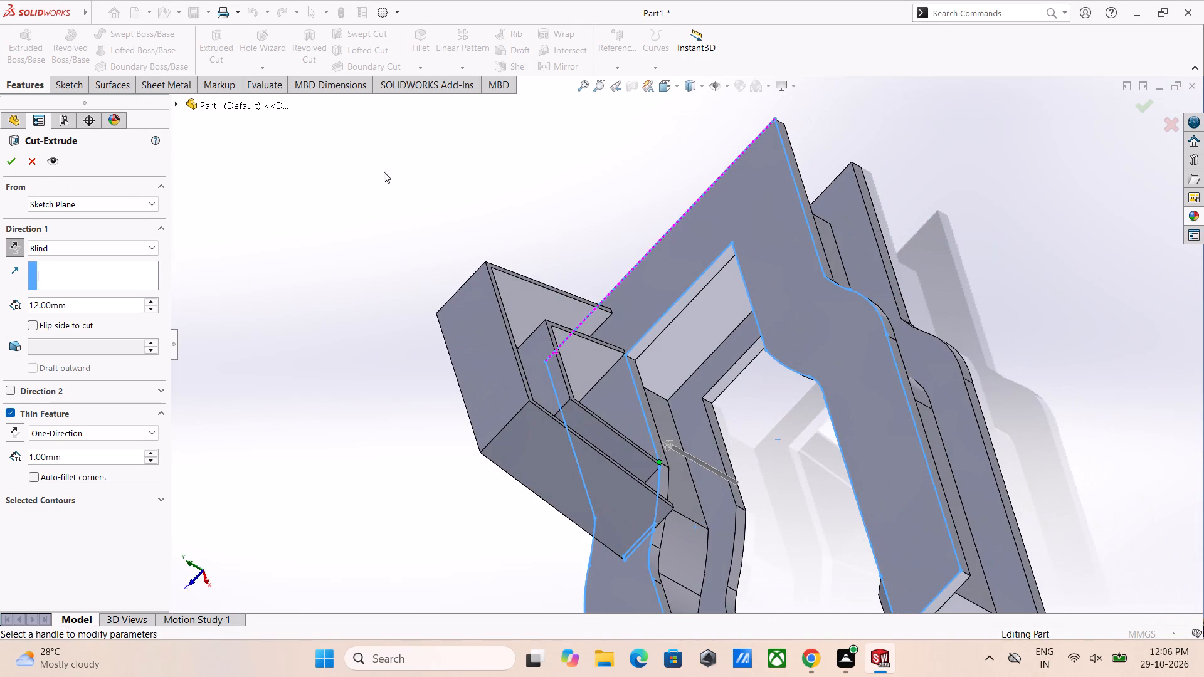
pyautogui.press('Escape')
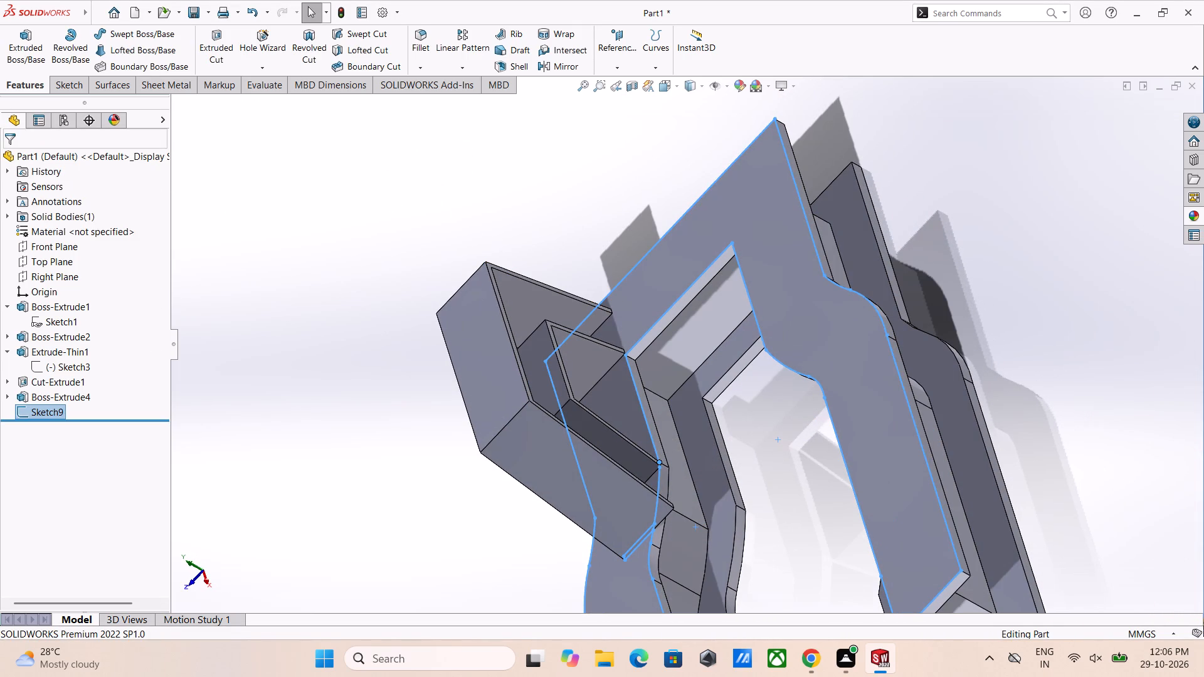
# Delete Sketch9, the sketch holding the converted frame and support outlines.
pyautogui.scroll(-2, 532, 286)
pyautogui.scroll(-4, 622, 339)
pyautogui.scroll(5, 663, 396)
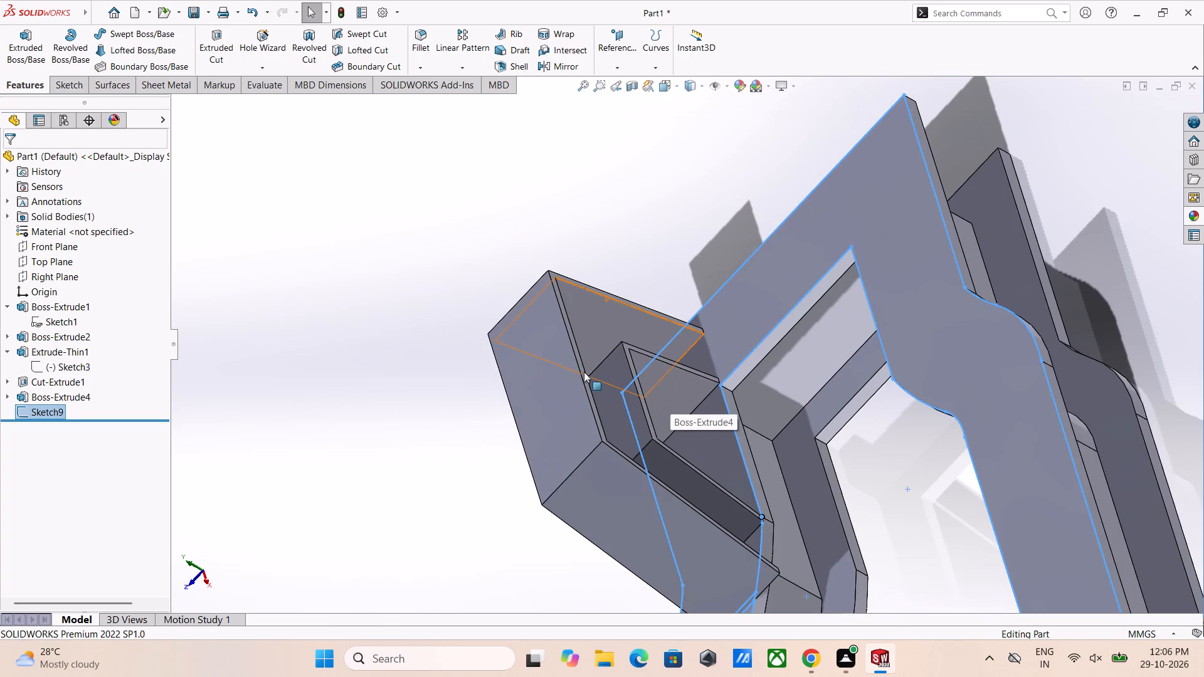
pyautogui.press('Escape')
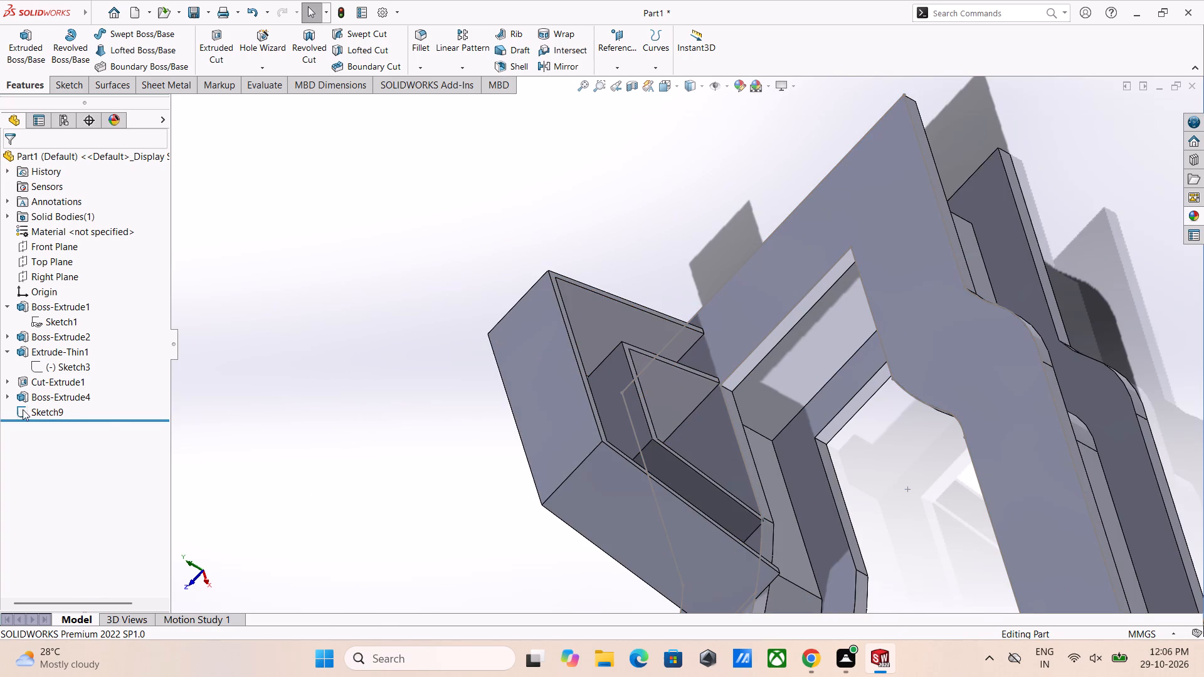
pyautogui.rightClick(44, 409)
pyautogui.click(89, 486)
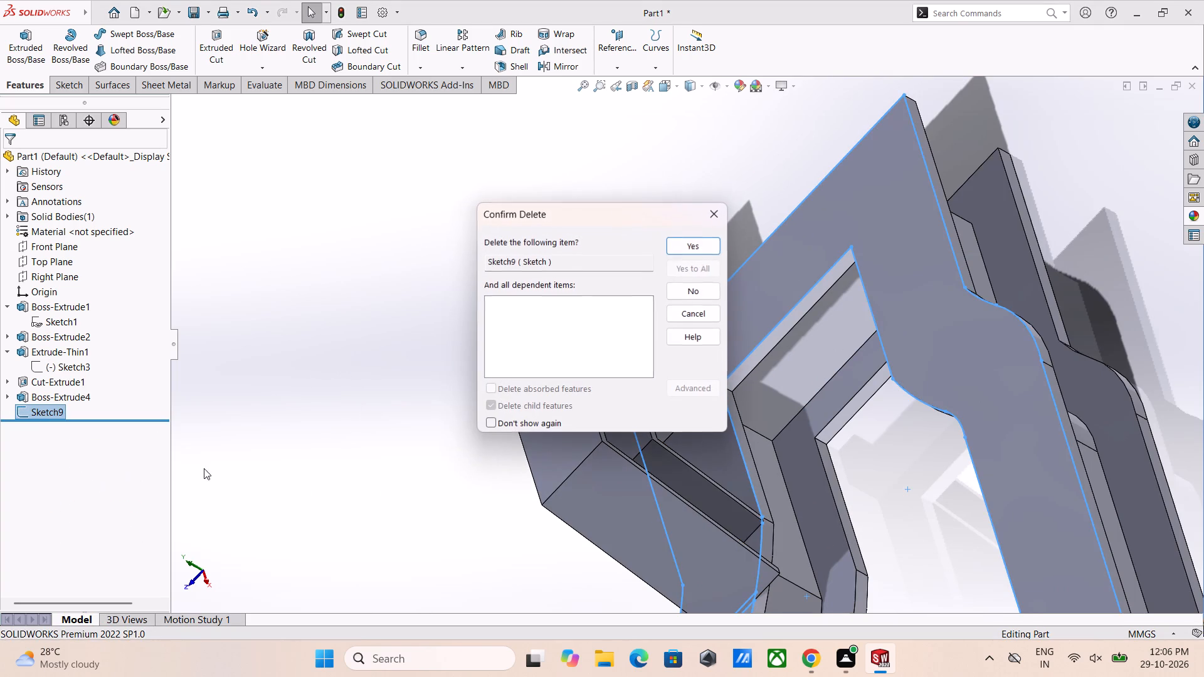
pyautogui.click(697, 245)
# Examine how the nested trapezoidal supports' feet meet the upper frame and overhang its curved edges.
pyautogui.scroll(3, 636, 337)
pyautogui.scroll(-5, 694, 471)
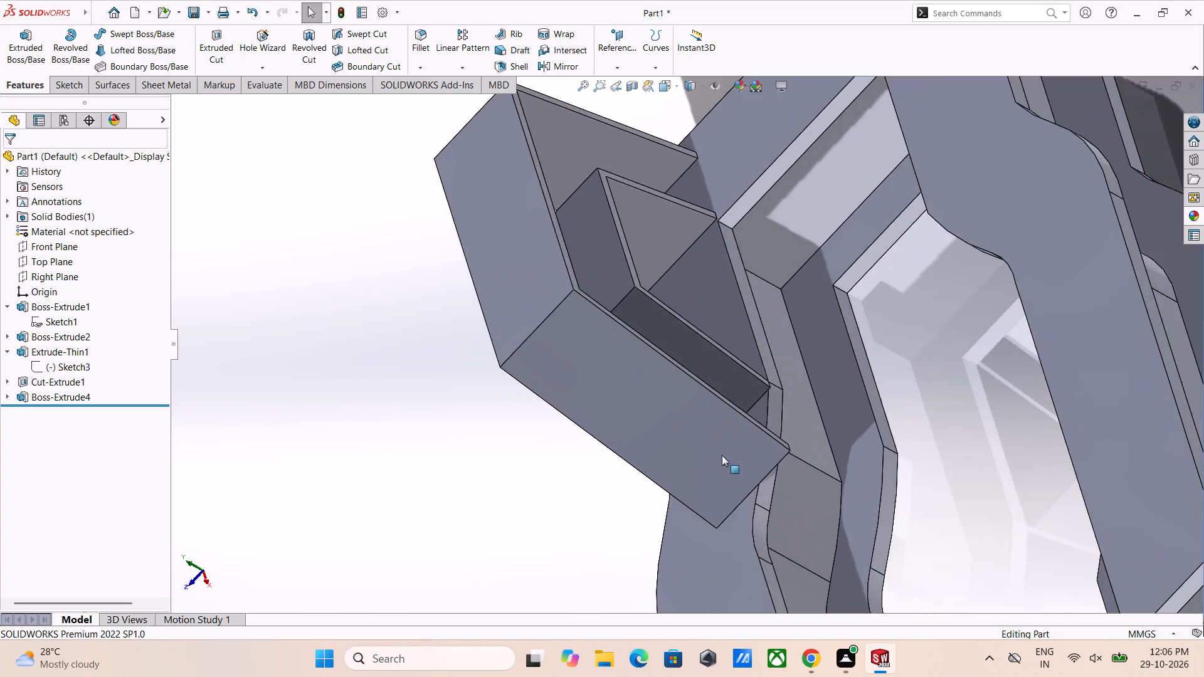
pyautogui.scroll(-3, 865, 403)
pyautogui.moveTo(727, 413); pyautogui.dragTo(708, 405, button='middle')
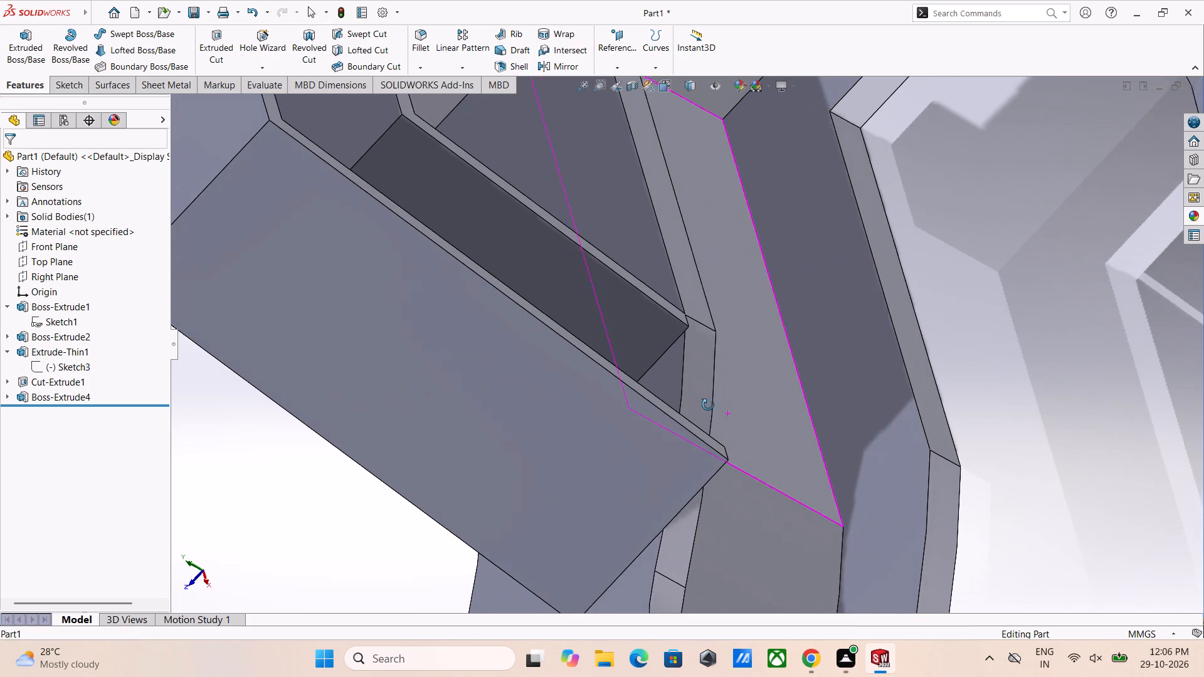
pyautogui.moveTo(708, 405); pyautogui.dragTo(671, 411, button='middle')
pyautogui.middleClick(671, 411)
pyautogui.scroll(2, 671, 411)
pyautogui.click(930, 487)
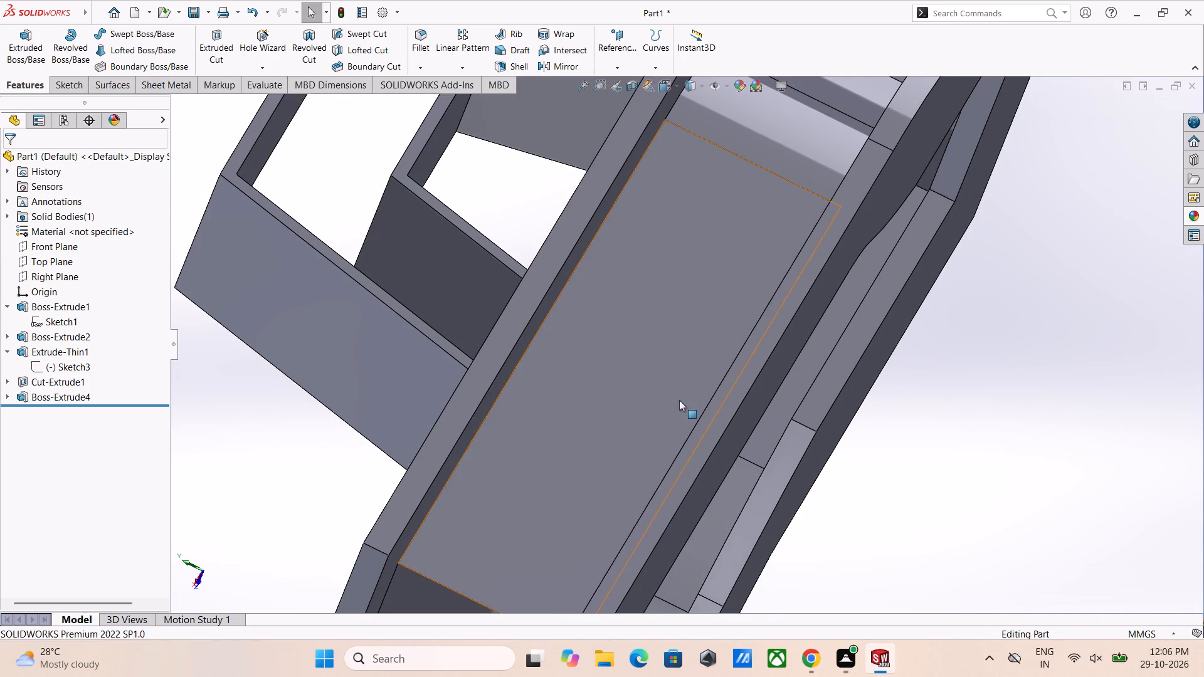
pyautogui.moveTo(679, 400); pyautogui.dragTo(695, 356, button='middle')
pyautogui.scroll(4, 697, 359)
pyautogui.moveTo(548, 331); pyautogui.dragTo(576, 401, button='middle')
pyautogui.scroll(-4, 560, 401)
pyautogui.scroll(5, 561, 402)
pyautogui.scroll(-4, 628, 510)
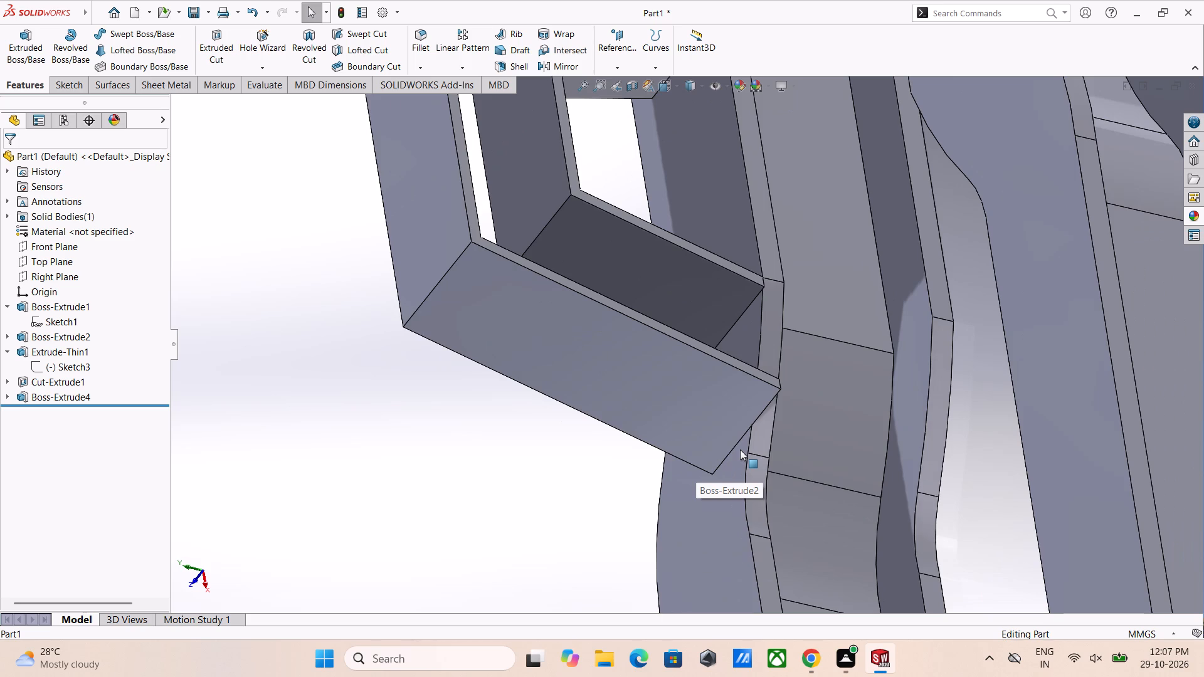
pyautogui.scroll(3, 740, 389)
pyautogui.moveTo(709, 413); pyautogui.dragTo(786, 309, button='middle')
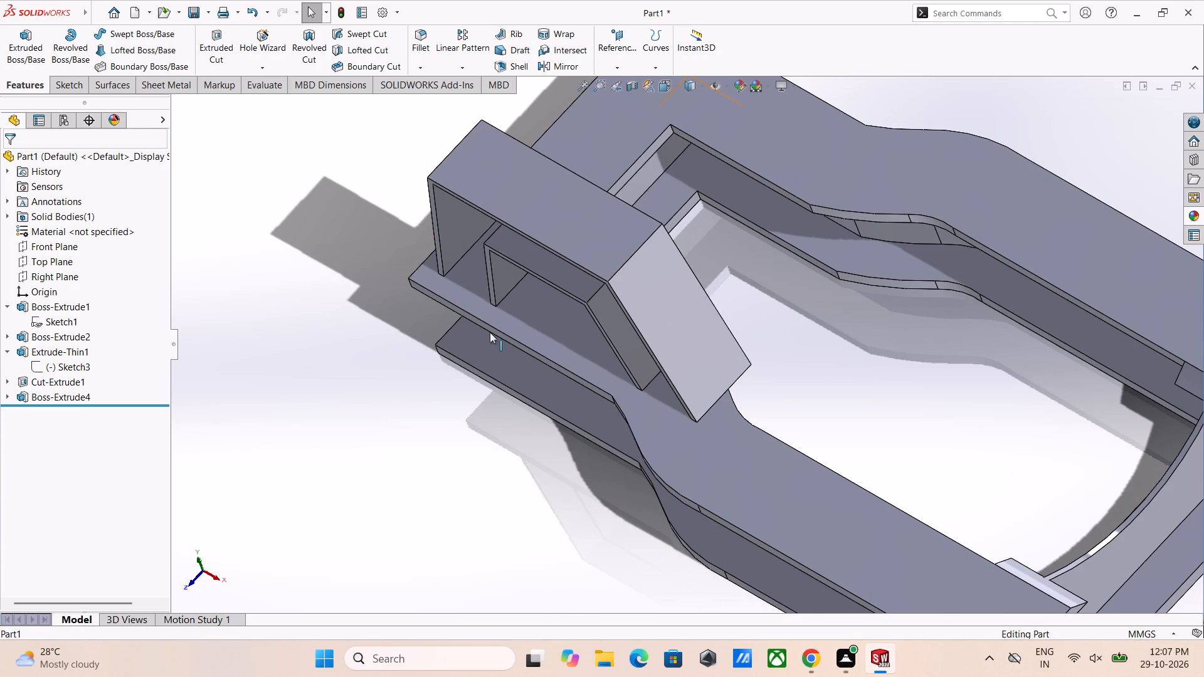
pyautogui.moveTo(576, 375); pyautogui.dragTo(588, 323, button='middle')
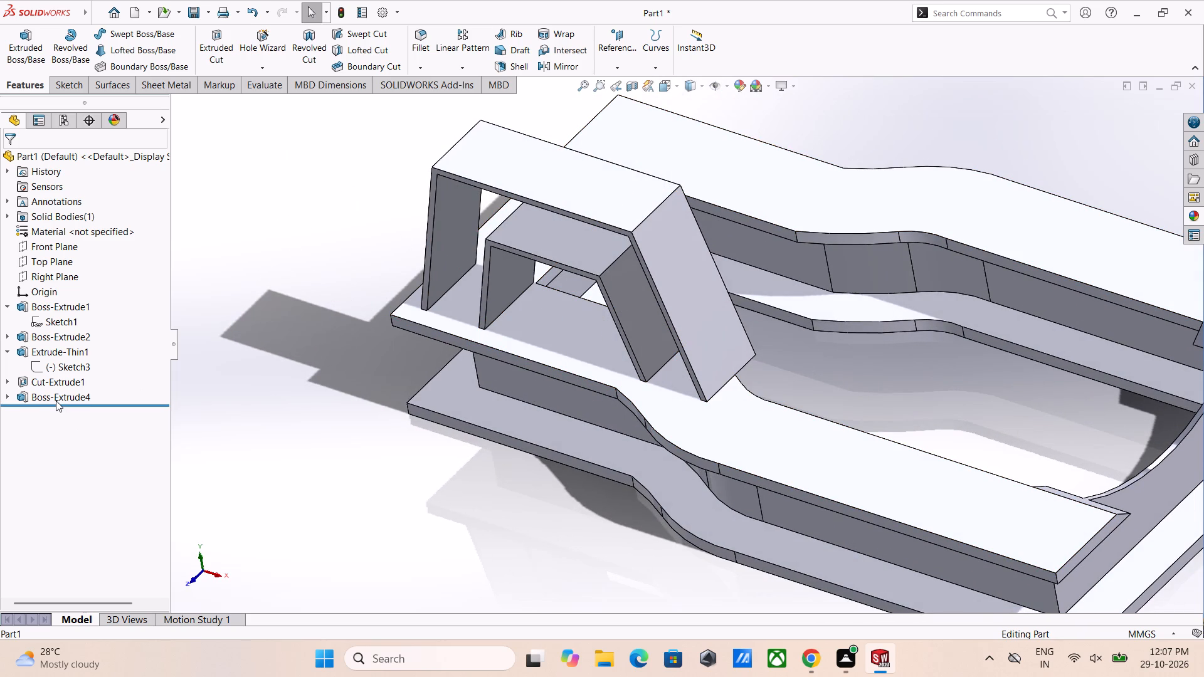
pyautogui.click(56, 401)
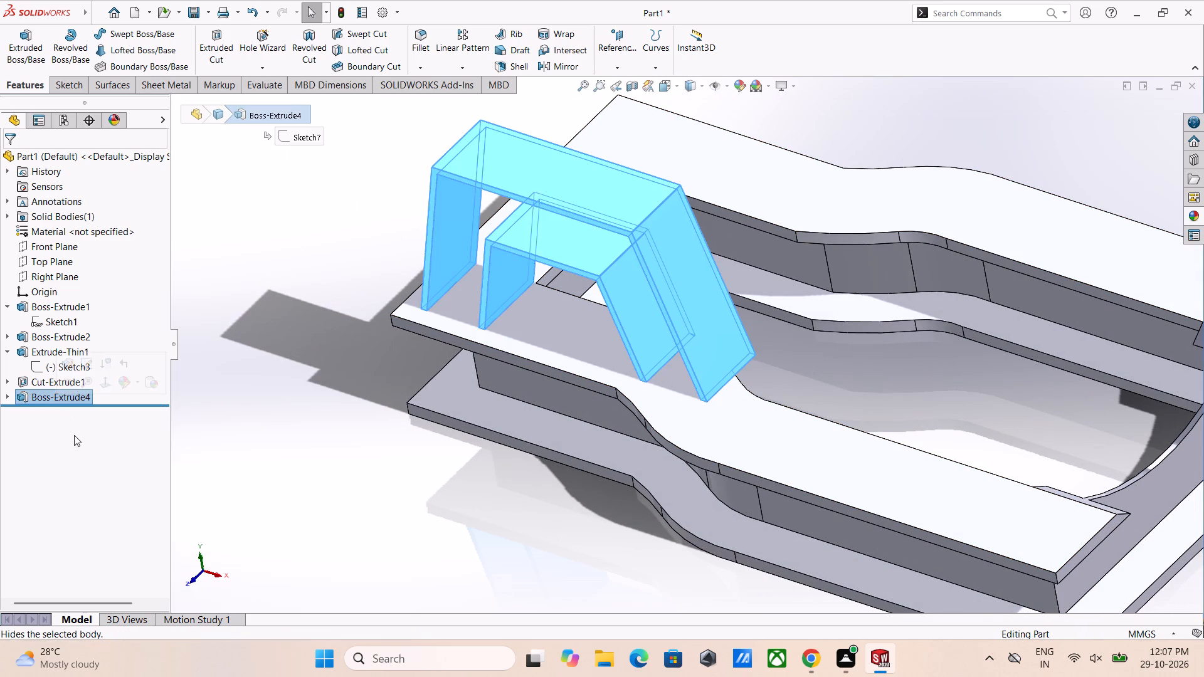
pyautogui.click(224, 396)
pyautogui.moveTo(448, 336); pyautogui.dragTo(465, 295, button='middle')
pyautogui.moveTo(469, 297); pyautogui.dragTo(482, 297, button='middle')
pyautogui.scroll(1, 482, 297)
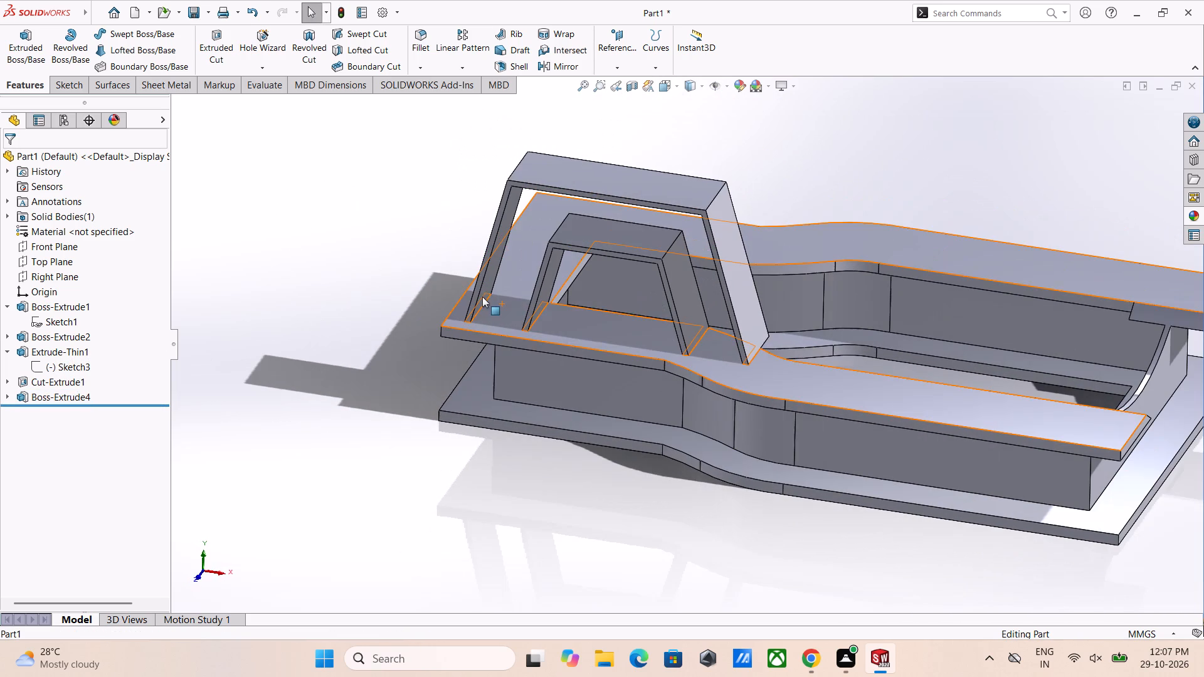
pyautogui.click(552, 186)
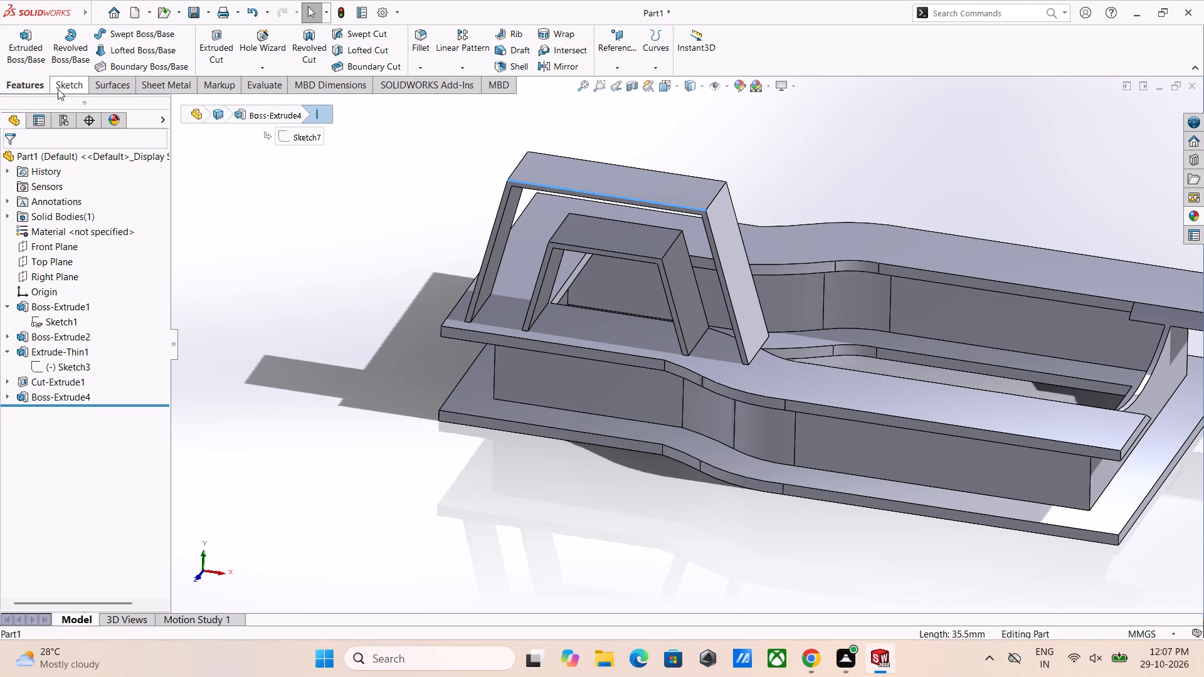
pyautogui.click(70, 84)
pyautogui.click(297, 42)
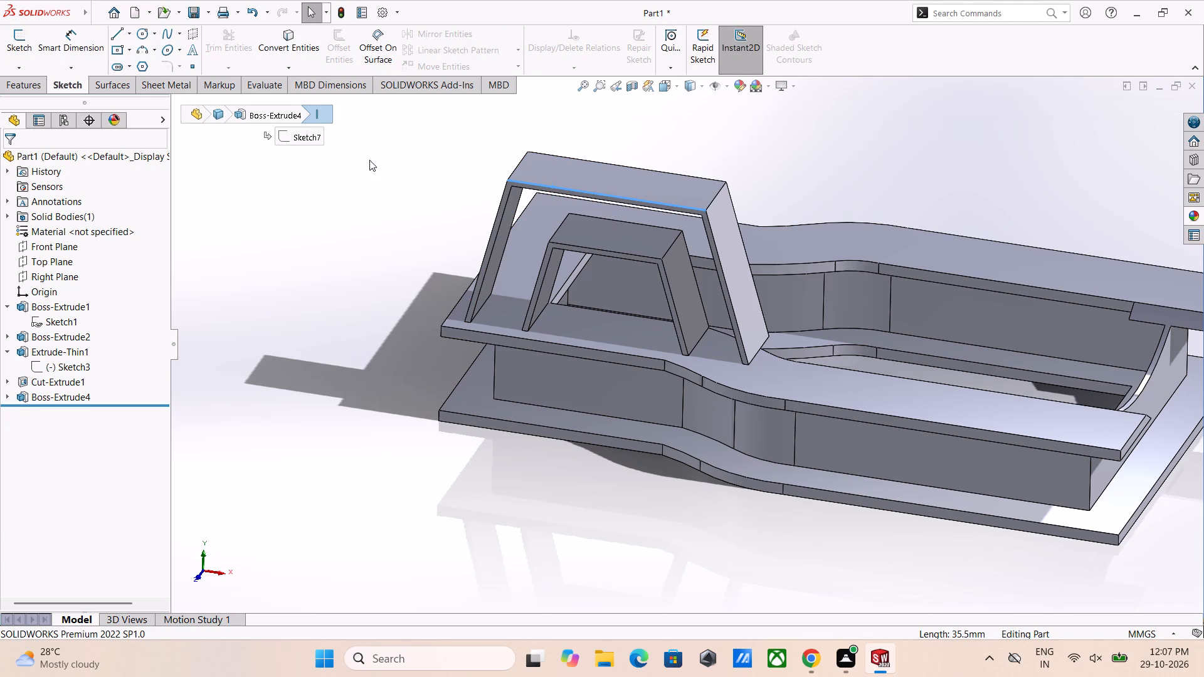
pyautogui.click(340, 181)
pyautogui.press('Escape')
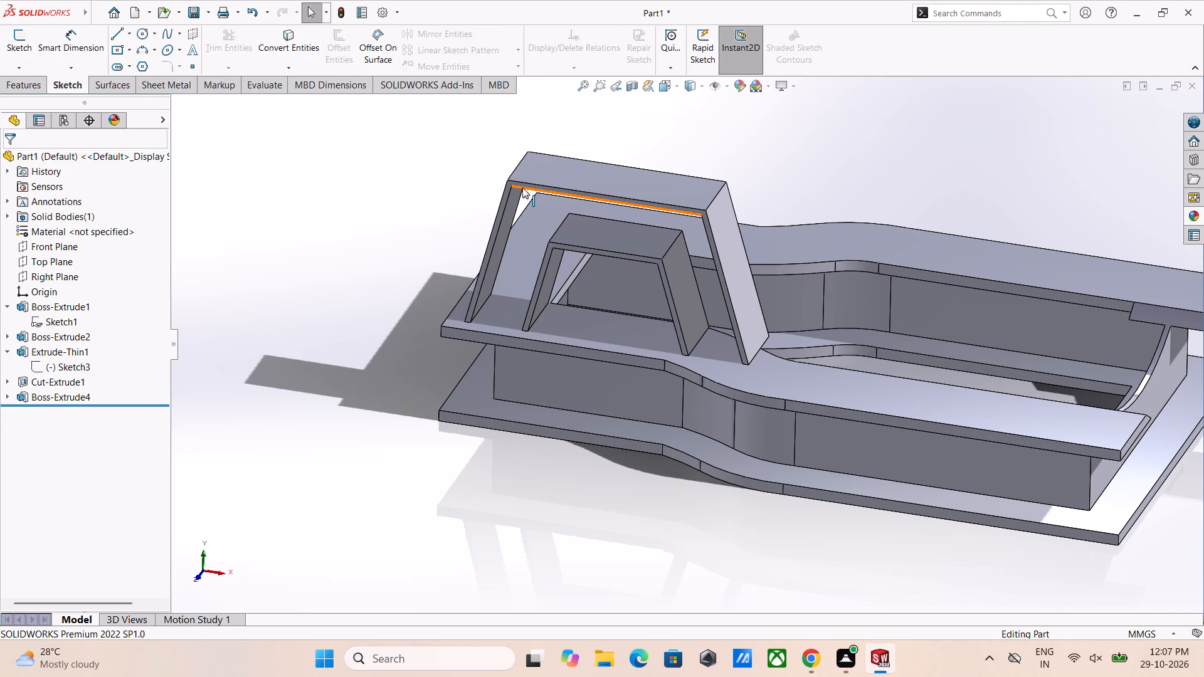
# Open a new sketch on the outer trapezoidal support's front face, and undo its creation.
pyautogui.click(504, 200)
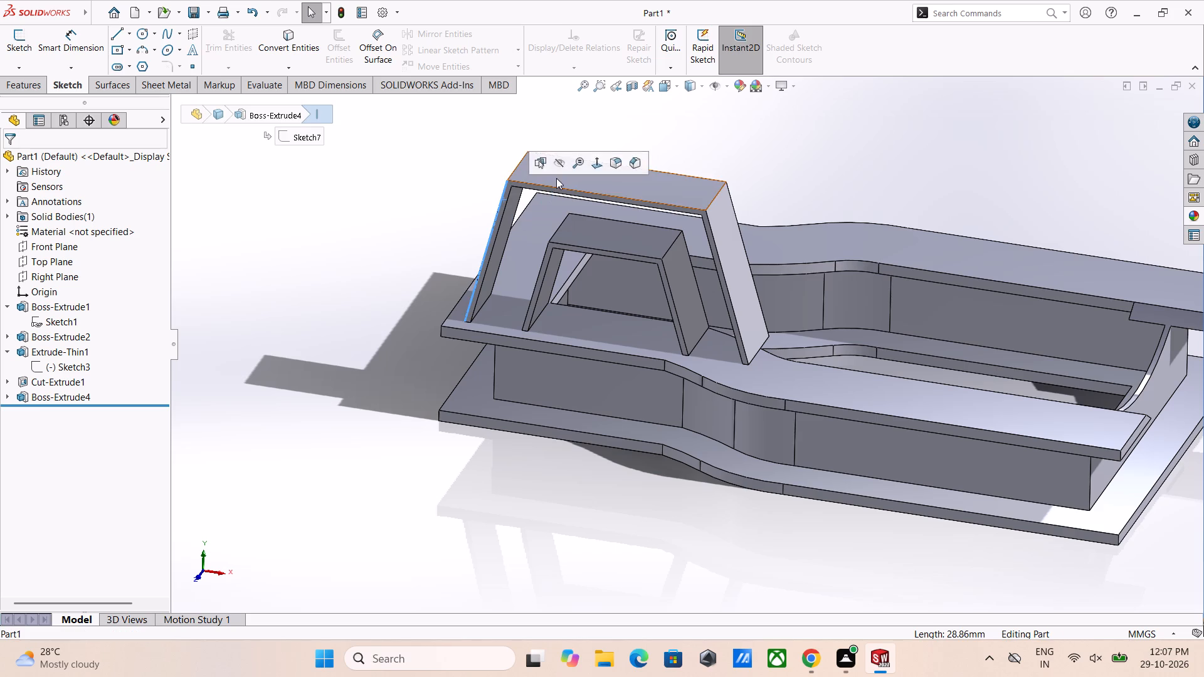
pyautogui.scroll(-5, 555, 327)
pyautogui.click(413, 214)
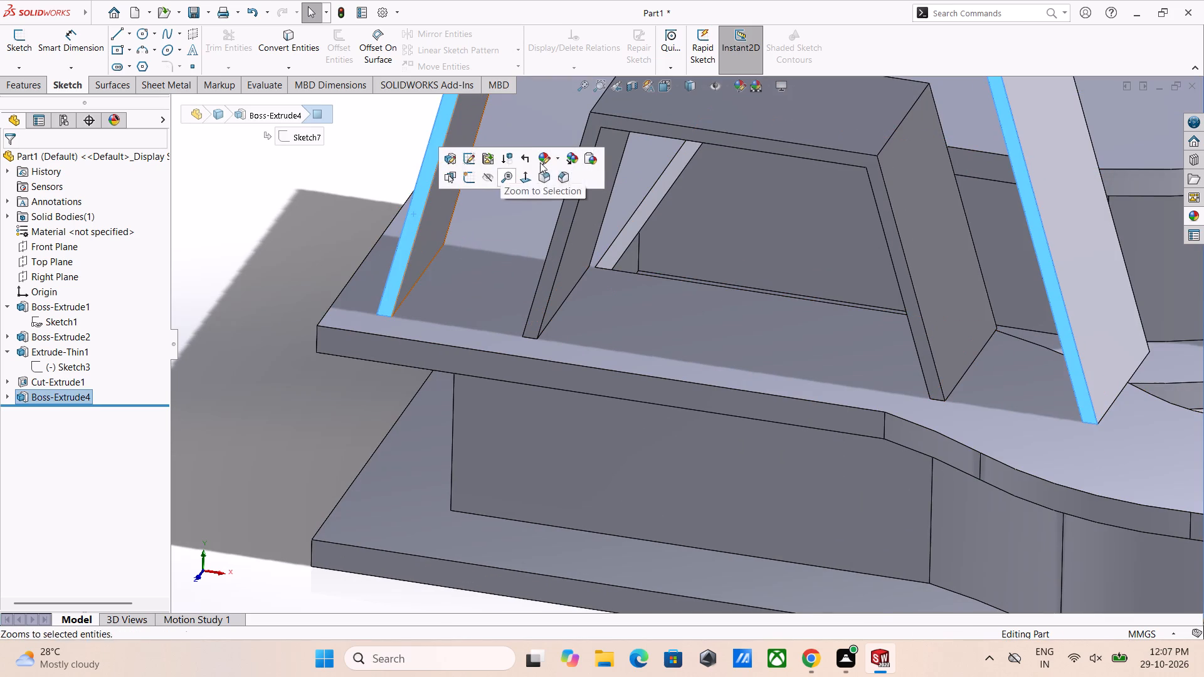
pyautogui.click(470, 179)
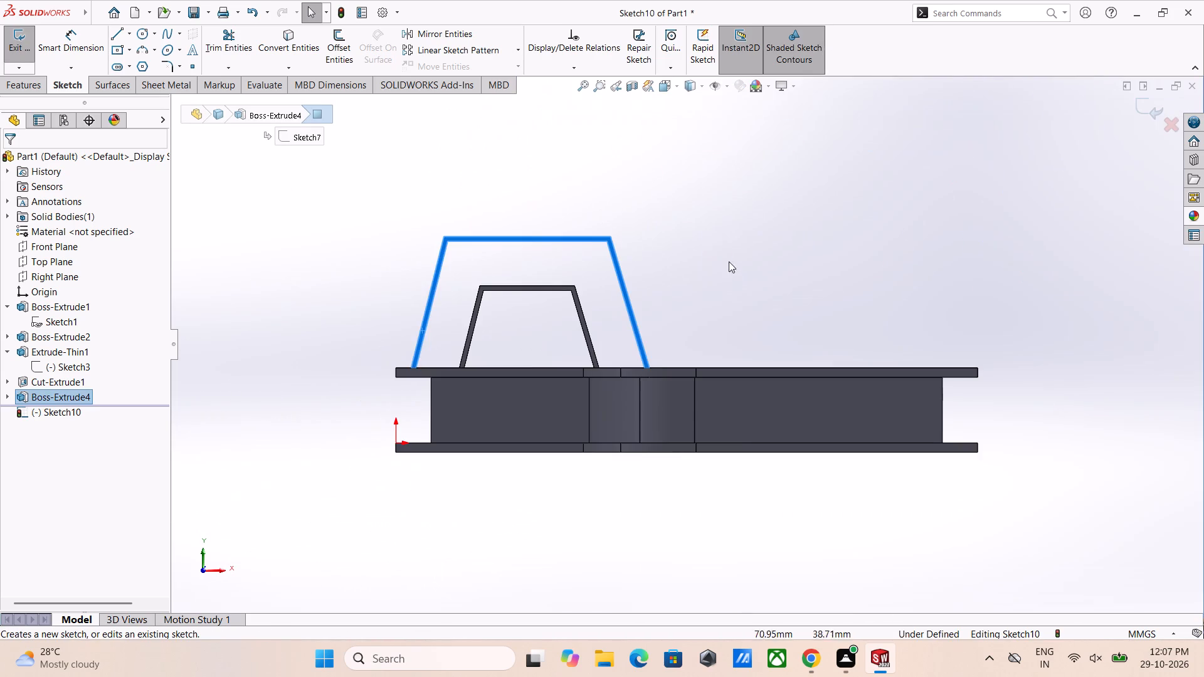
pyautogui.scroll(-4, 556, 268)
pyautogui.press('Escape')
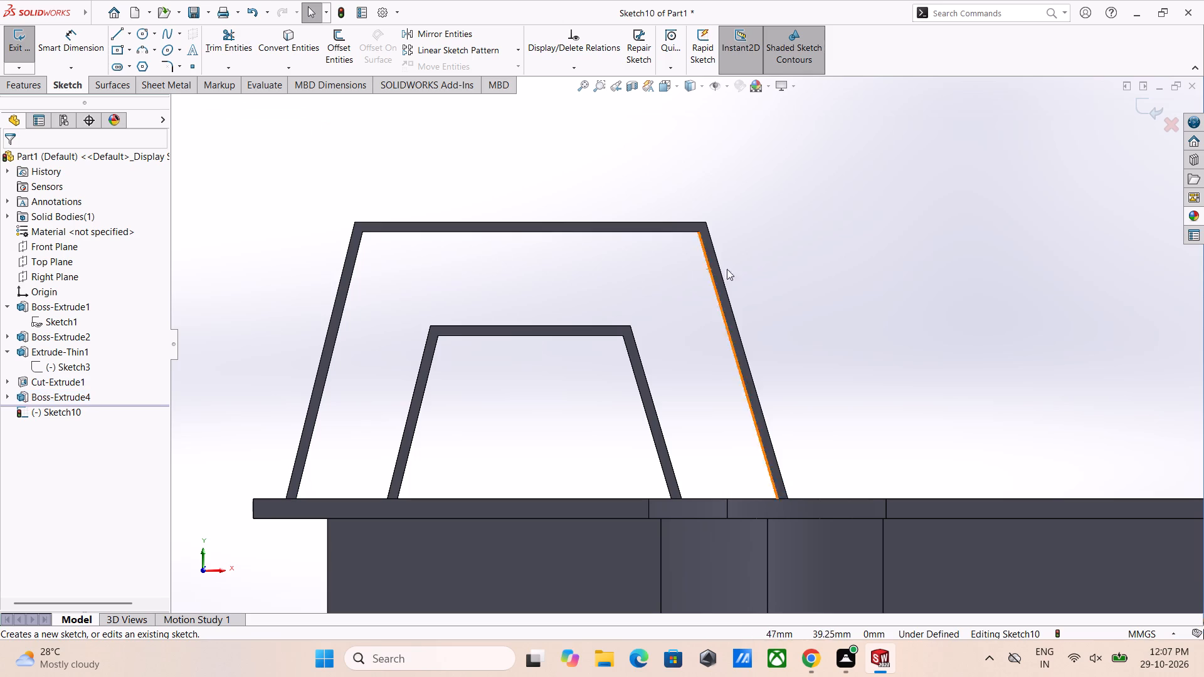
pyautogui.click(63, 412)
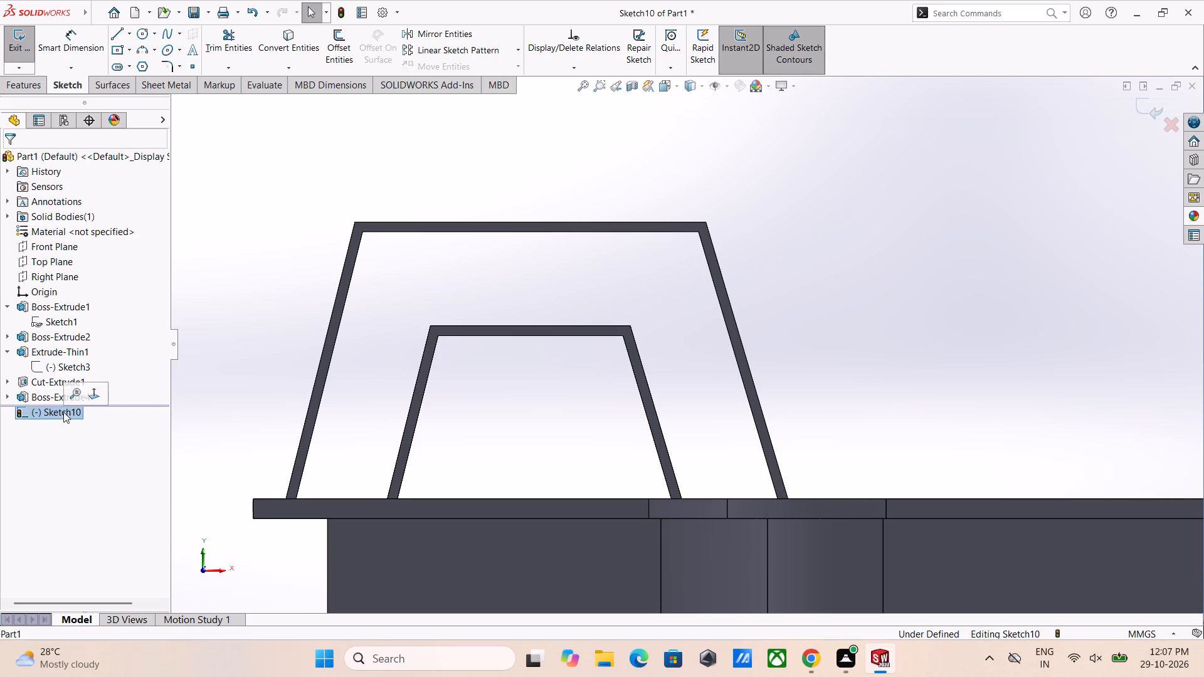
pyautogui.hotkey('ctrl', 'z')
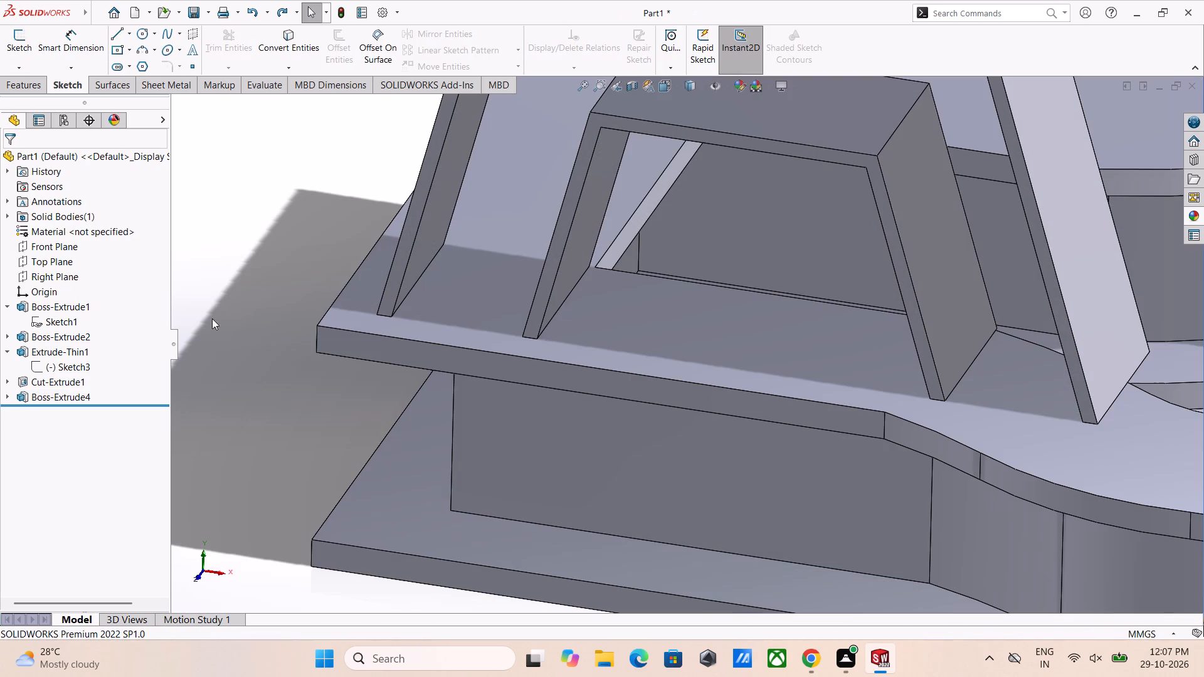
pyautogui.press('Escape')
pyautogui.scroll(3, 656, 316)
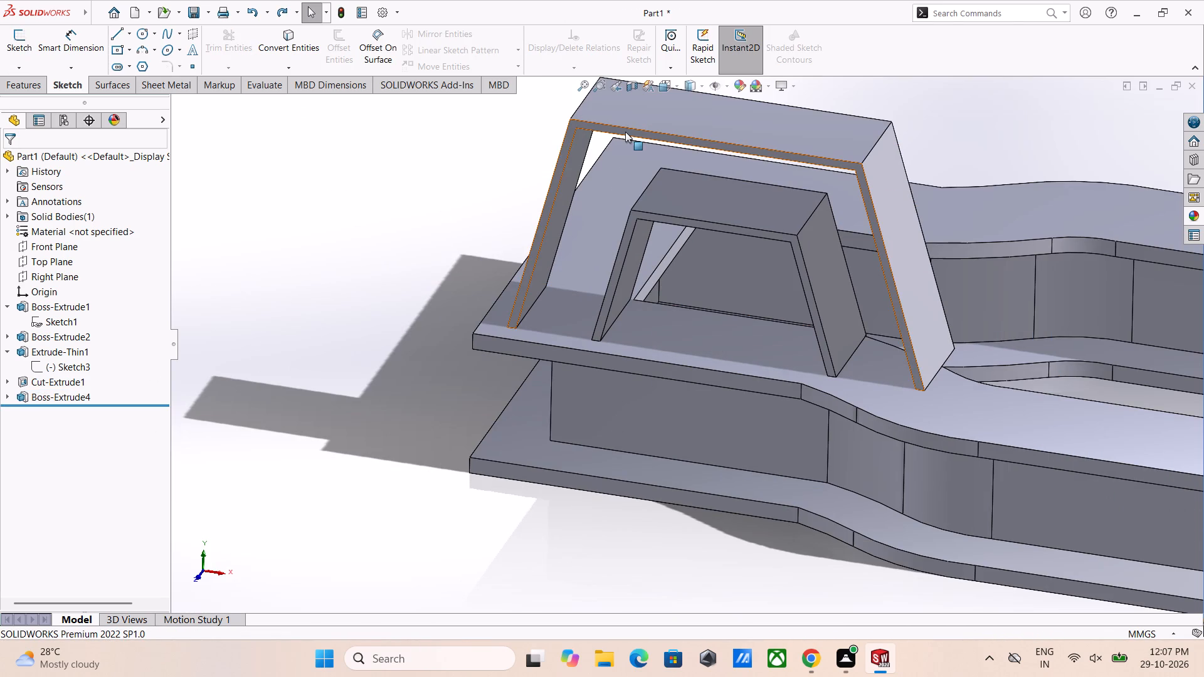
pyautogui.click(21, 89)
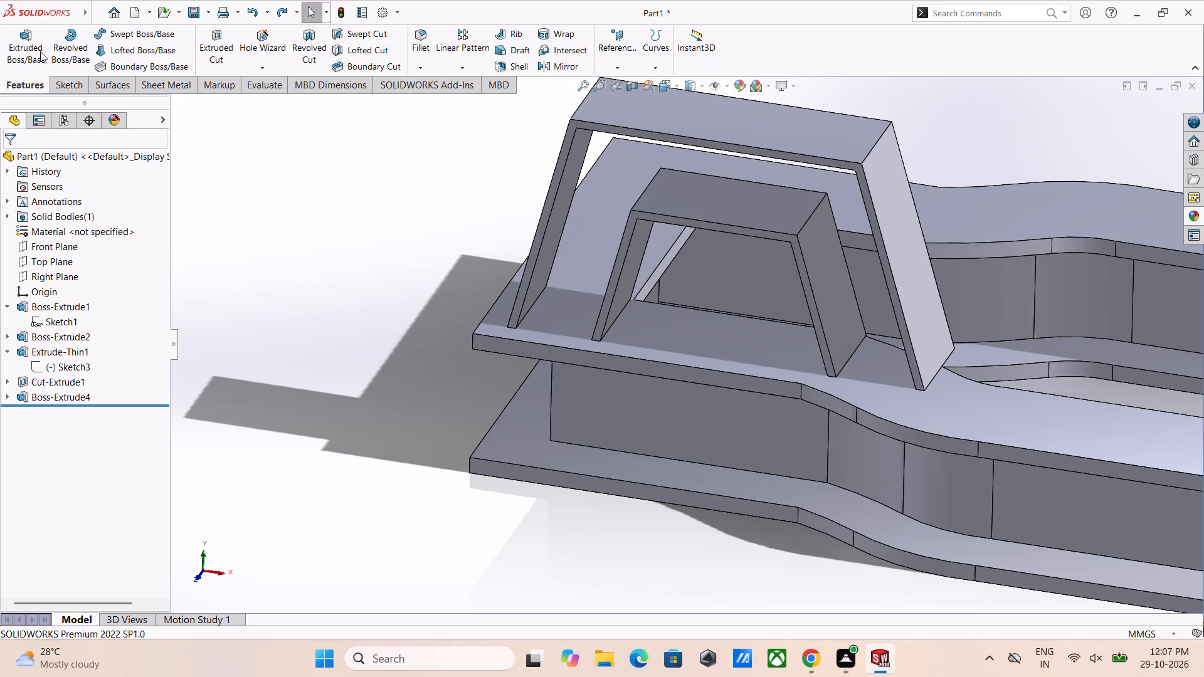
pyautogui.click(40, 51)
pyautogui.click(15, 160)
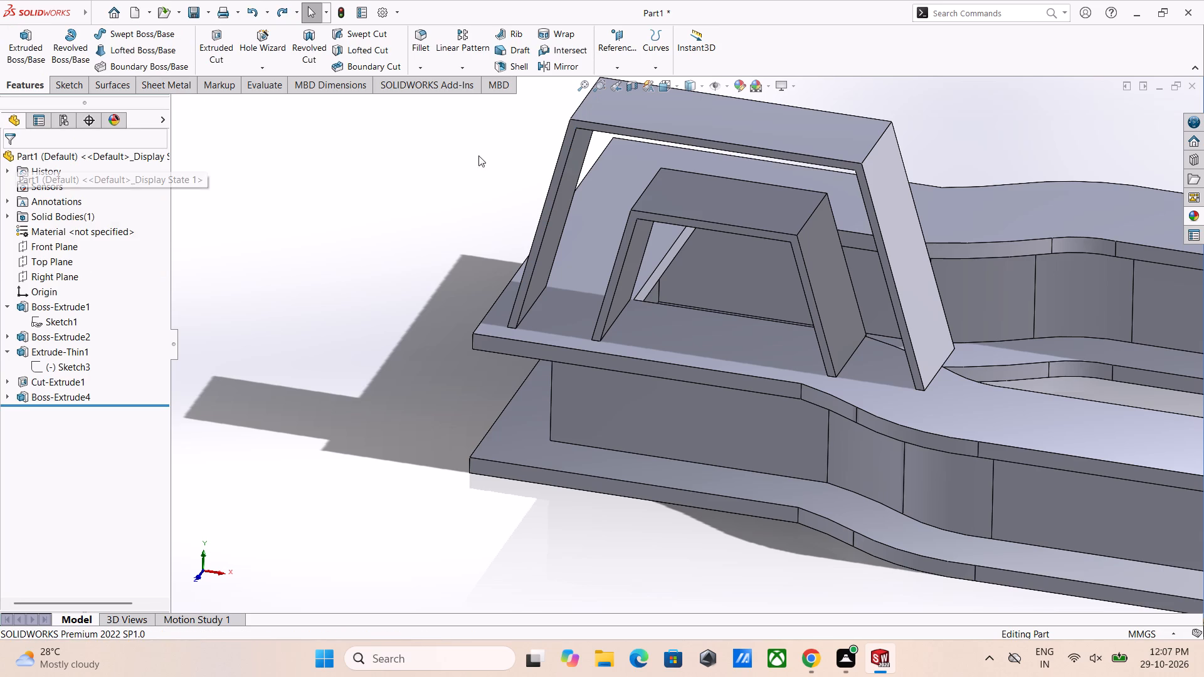
# Open a new sketch on the outer trapezoidal support's front face and view it face-on.
pyautogui.click(680, 136)
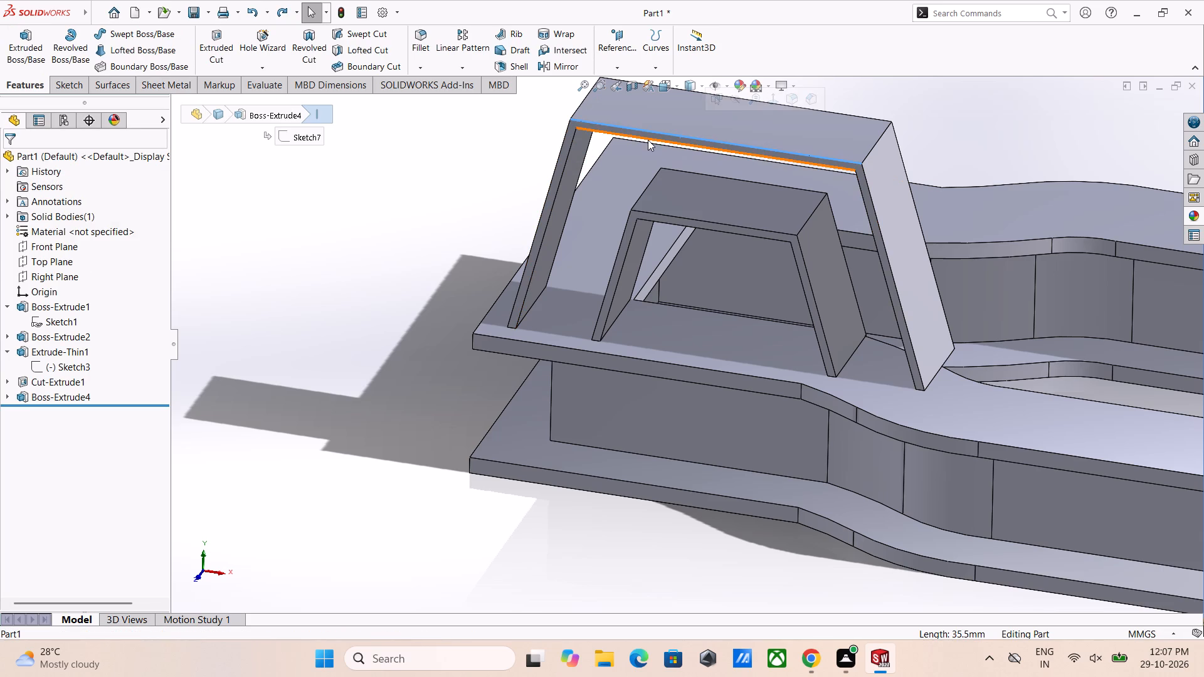
pyautogui.click(650, 136)
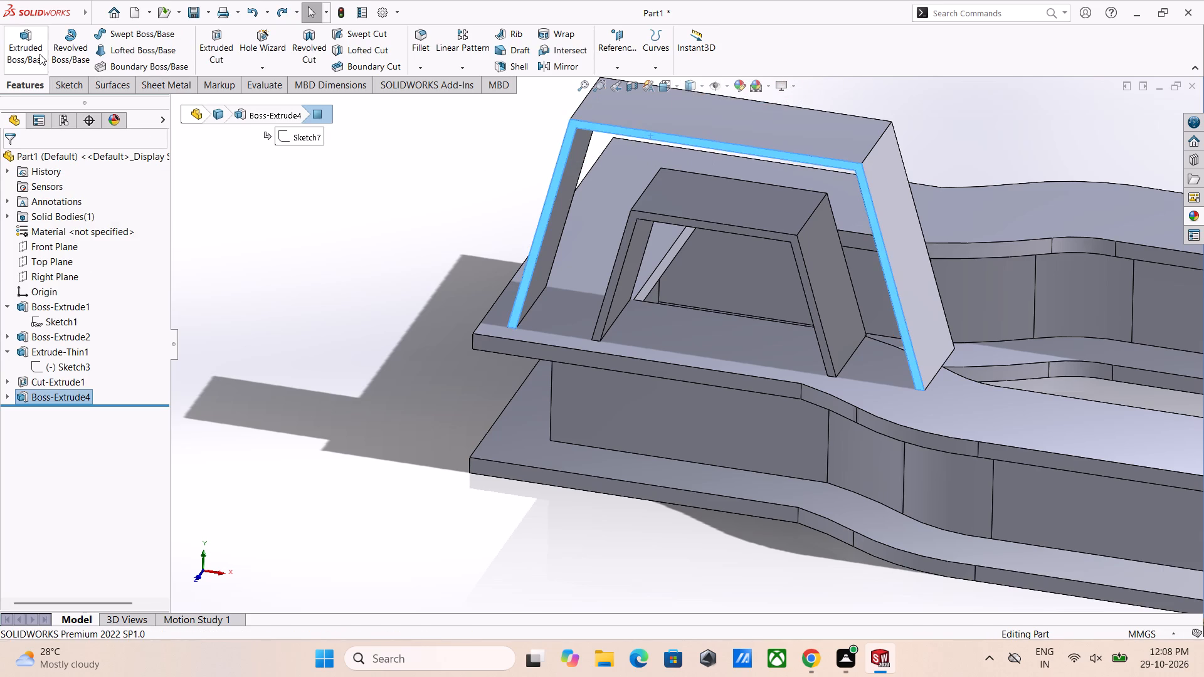
pyautogui.click(40, 54)
pyautogui.moveTo(769, 296); pyautogui.dragTo(737, 323, button='middle')
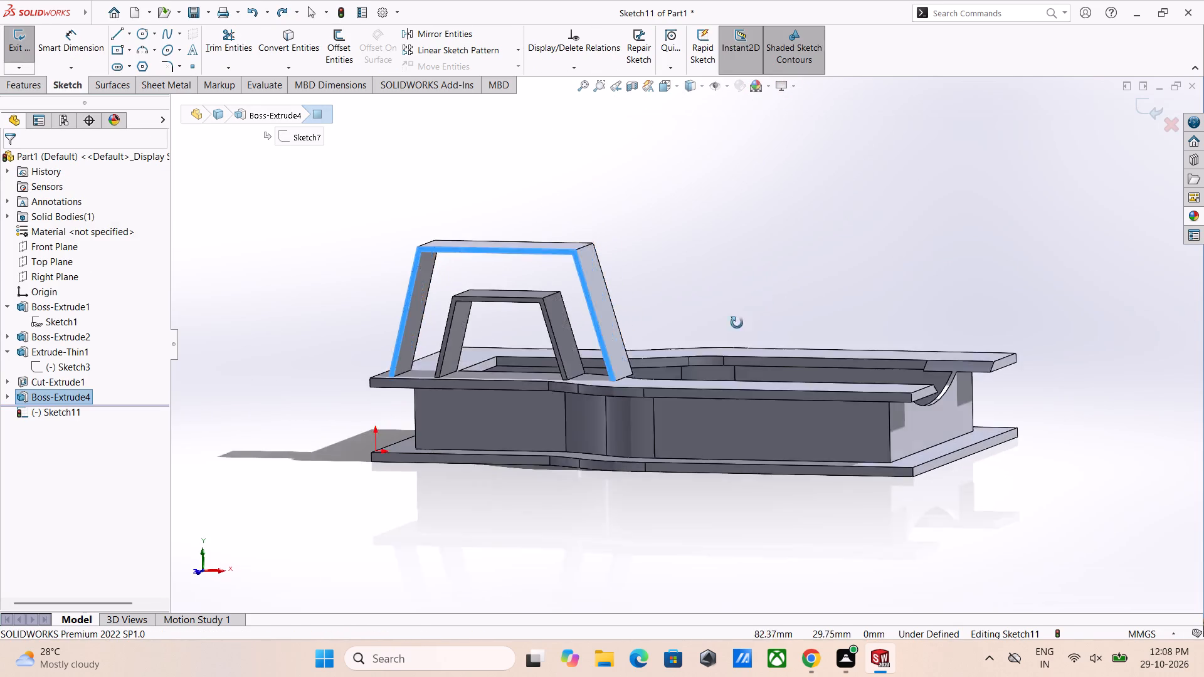
pyautogui.moveTo(737, 323); pyautogui.dragTo(676, 394, button='middle')
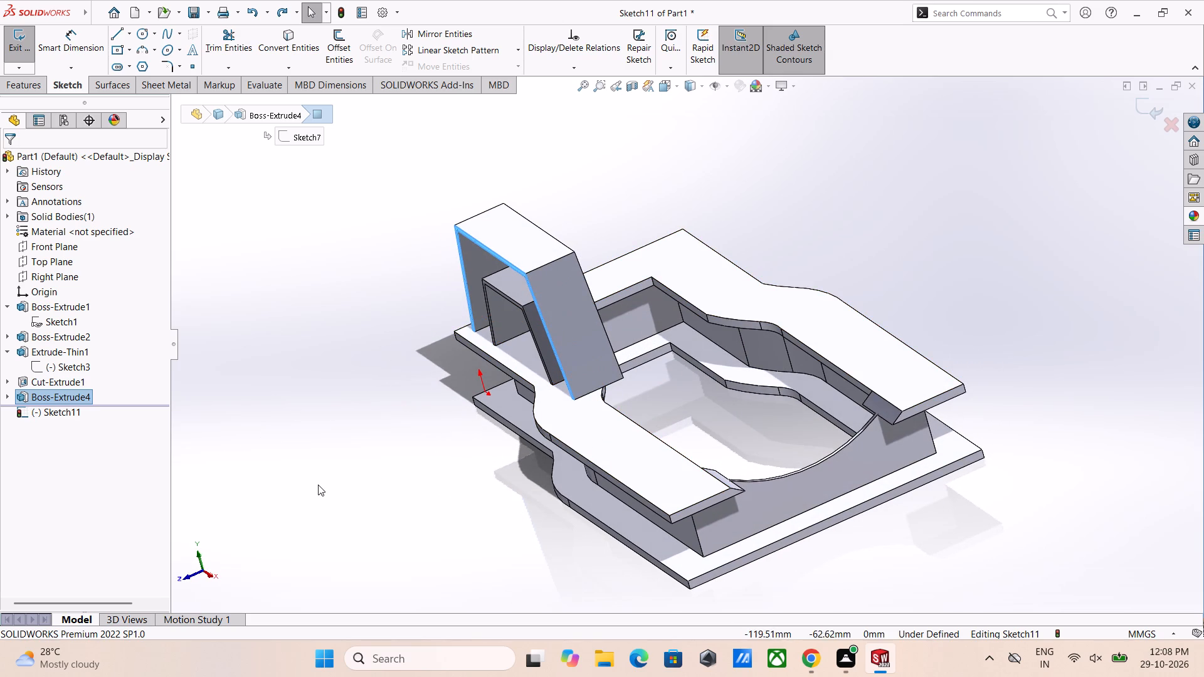
pyautogui.press('Escape')
pyautogui.moveTo(454, 356); pyautogui.dragTo(547, 320, button='middle')
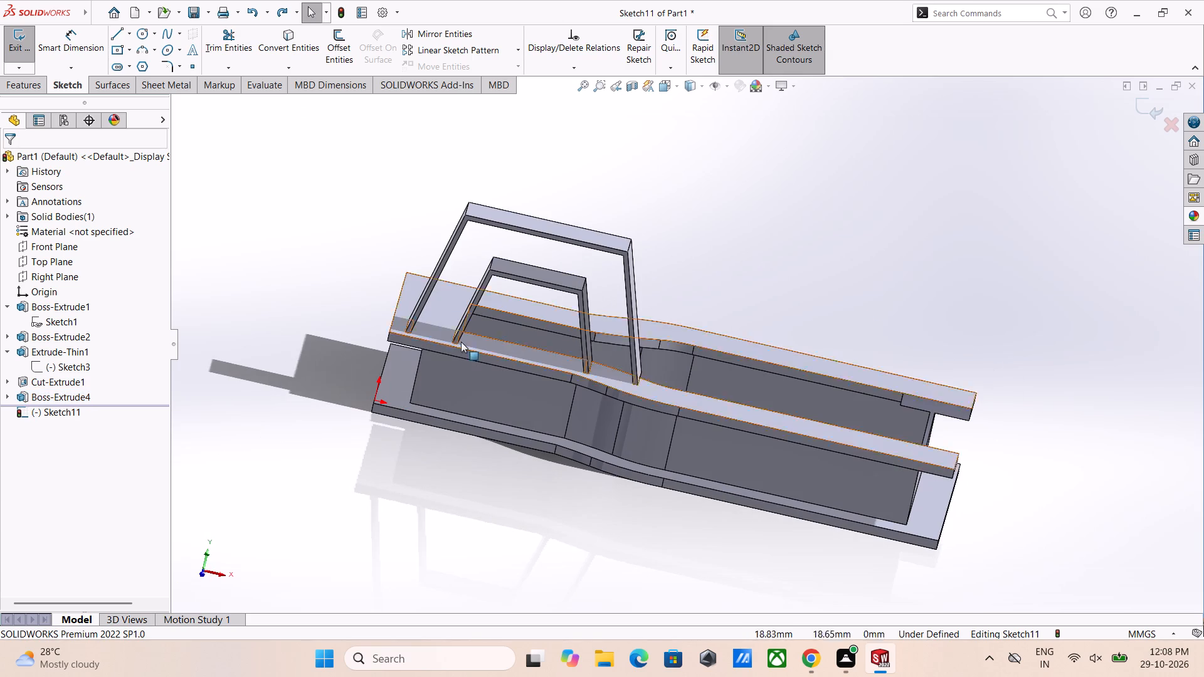
pyautogui.click(70, 413)
pyautogui.click(103, 386)
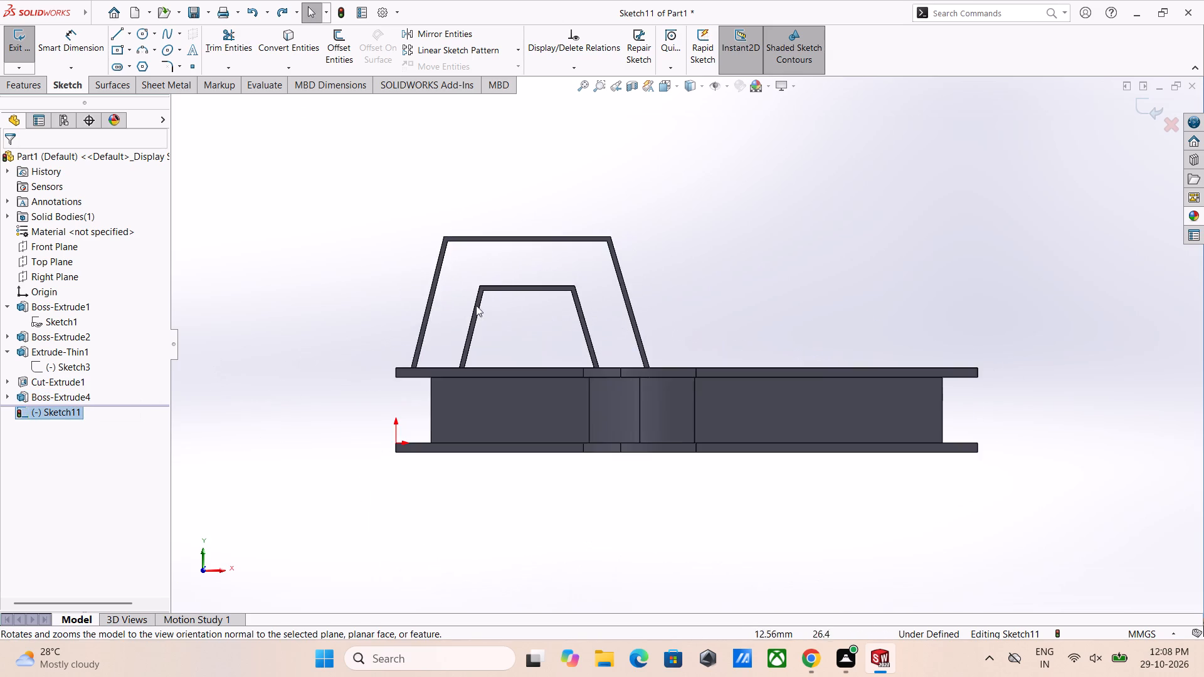
# Convert the outer trapezoidal support's front-face edges, including both sloped legs, the top bar and the foot edges, into sketch entities.
pyautogui.scroll(-8, 508, 290)
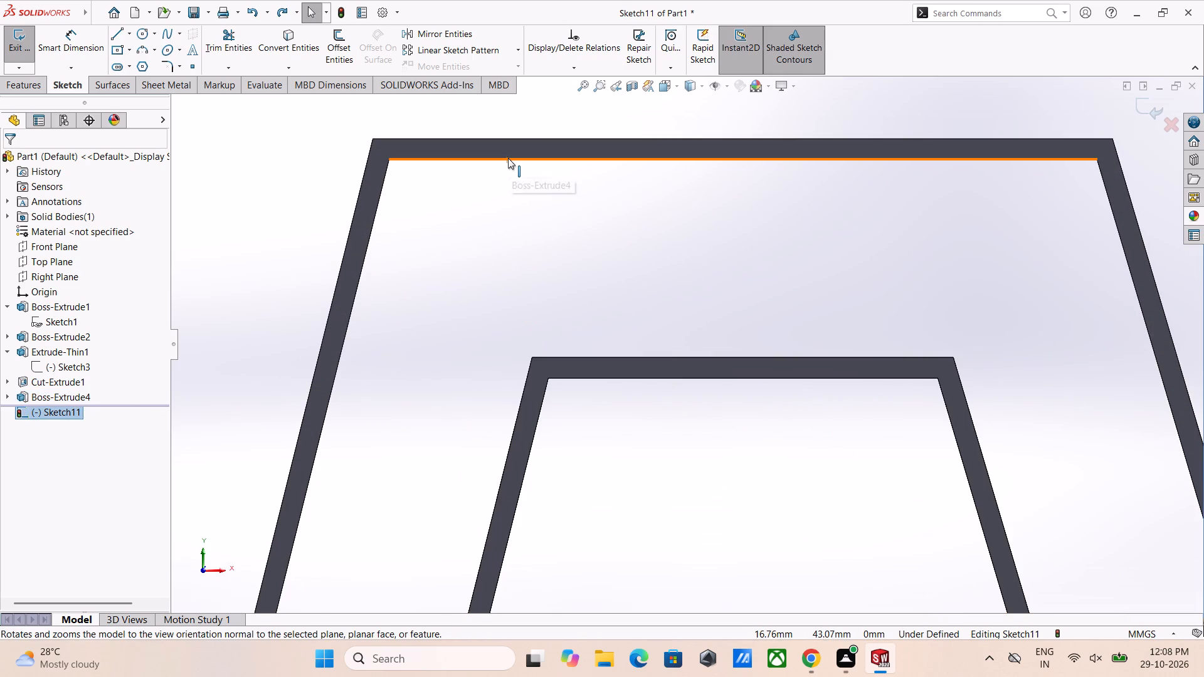
pyautogui.click(508, 158)
pyautogui.keyDown('ctrl'); pyautogui.click(512, 139); pyautogui.keyUp('ctrl')
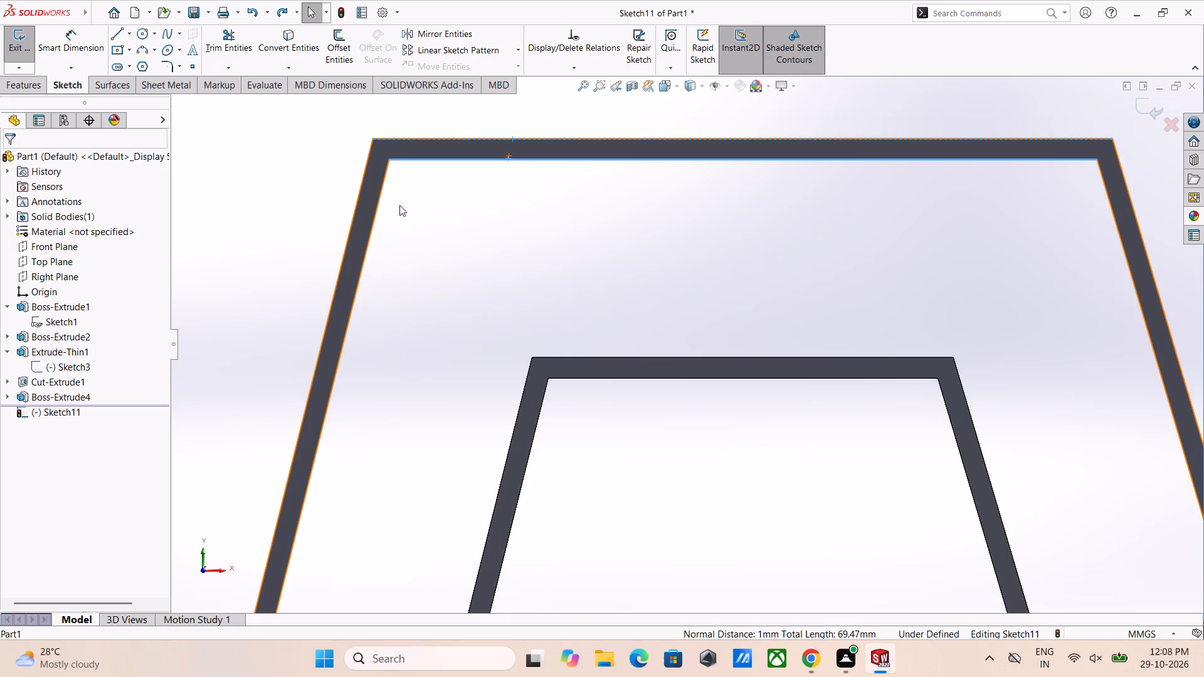
pyautogui.keyDown('ctrl'); pyautogui.click(378, 210); pyautogui.keyUp('ctrl')
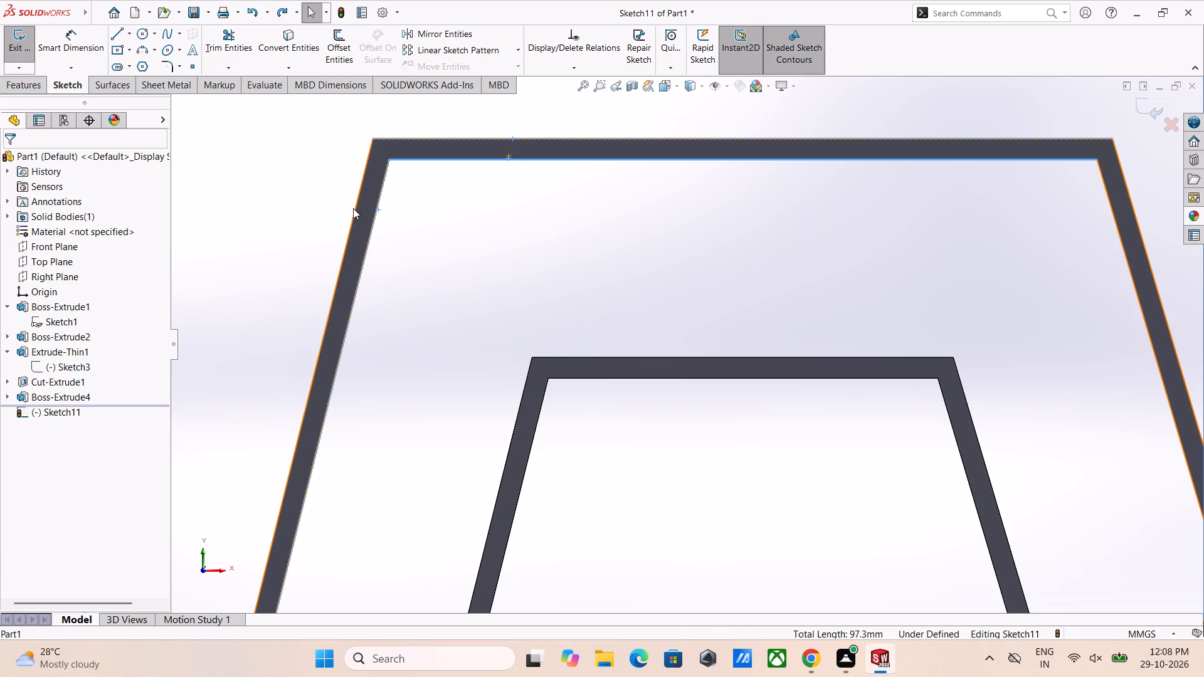
pyautogui.keyDown('ctrl'); pyautogui.click(354, 209); pyautogui.keyUp('ctrl')
pyautogui.scroll(4, 541, 287)
pyautogui.scroll(-7, 505, 455)
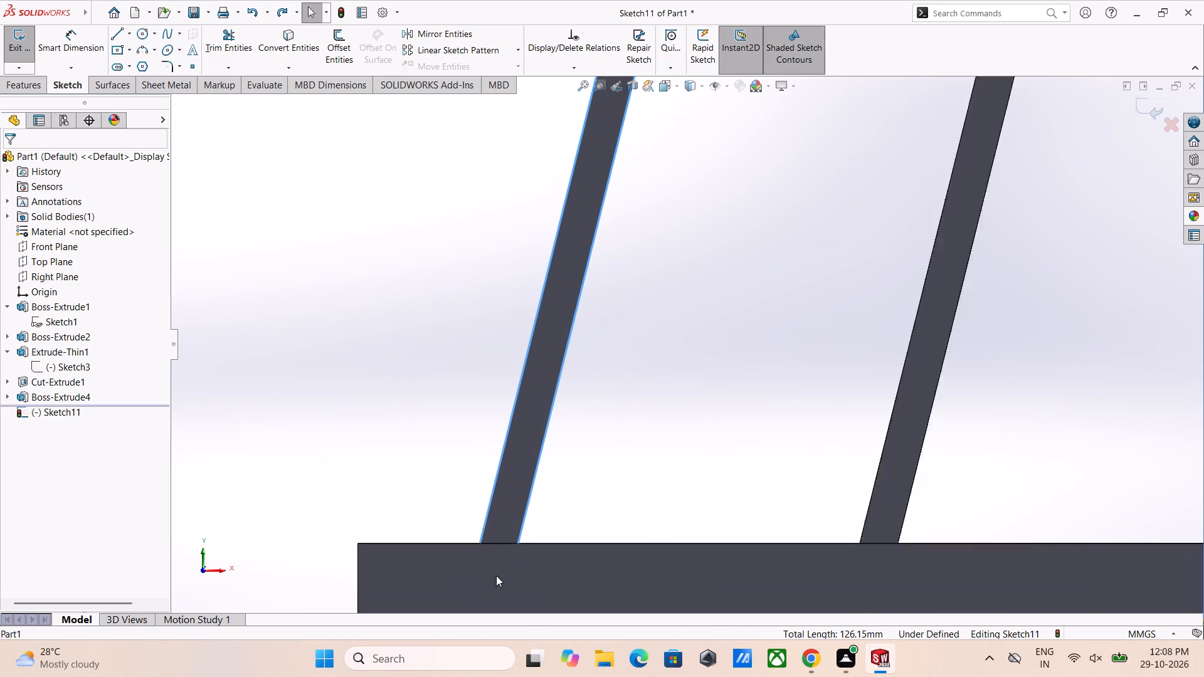
pyautogui.scroll(-2, 496, 575)
pyautogui.keyDown('ctrl'); pyautogui.click(510, 504); pyautogui.keyUp('ctrl')
pyautogui.scroll(1, 660, 456)
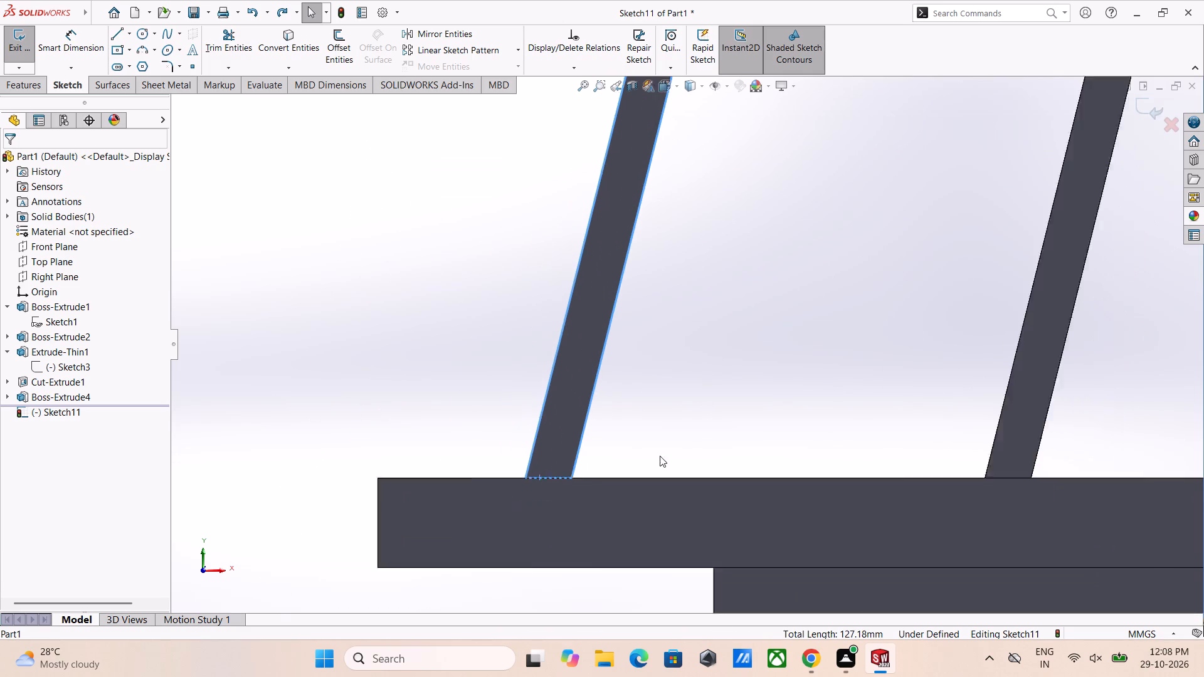
pyautogui.scroll(11, 660, 456)
pyautogui.scroll(-5, 896, 429)
pyautogui.scroll(-4, 1022, 243)
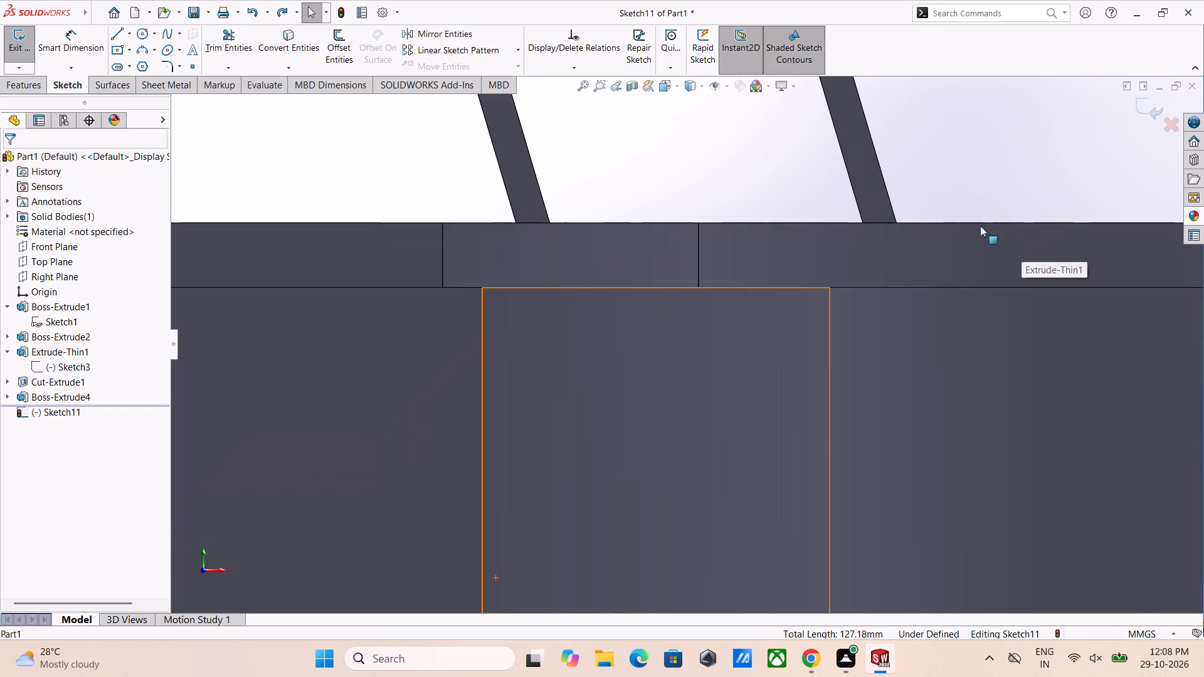
pyautogui.keyDown('ctrl'); pyautogui.click(878, 223); pyautogui.keyUp('ctrl')
pyautogui.scroll(4, 875, 223)
pyautogui.scroll(-5, 793, 243)
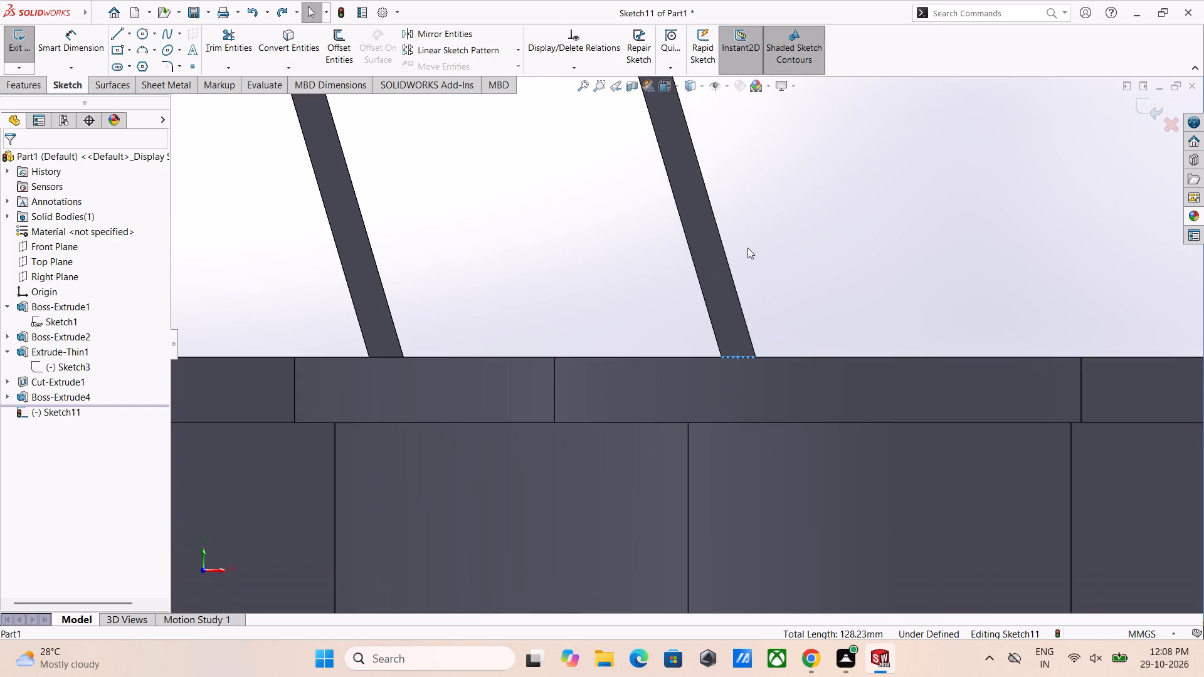
pyautogui.keyDown('ctrl'); pyautogui.click(705, 254); pyautogui.keyUp('ctrl')
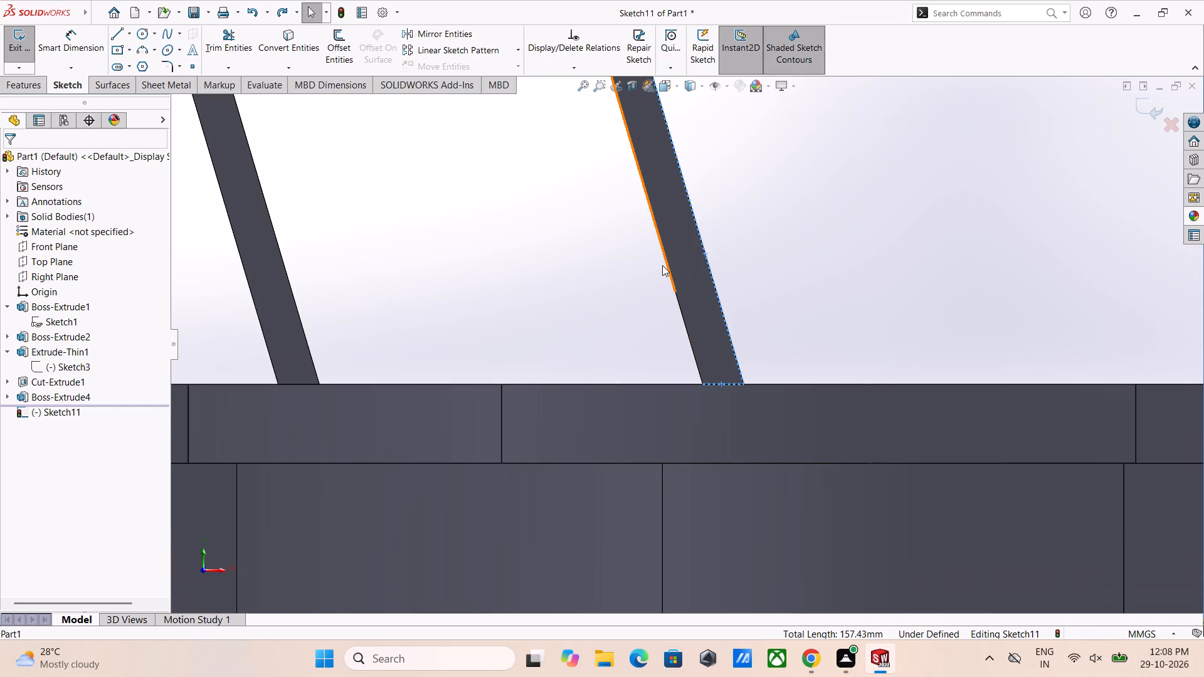
pyautogui.keyDown('ctrl'); pyautogui.click(668, 263); pyautogui.keyUp('ctrl')
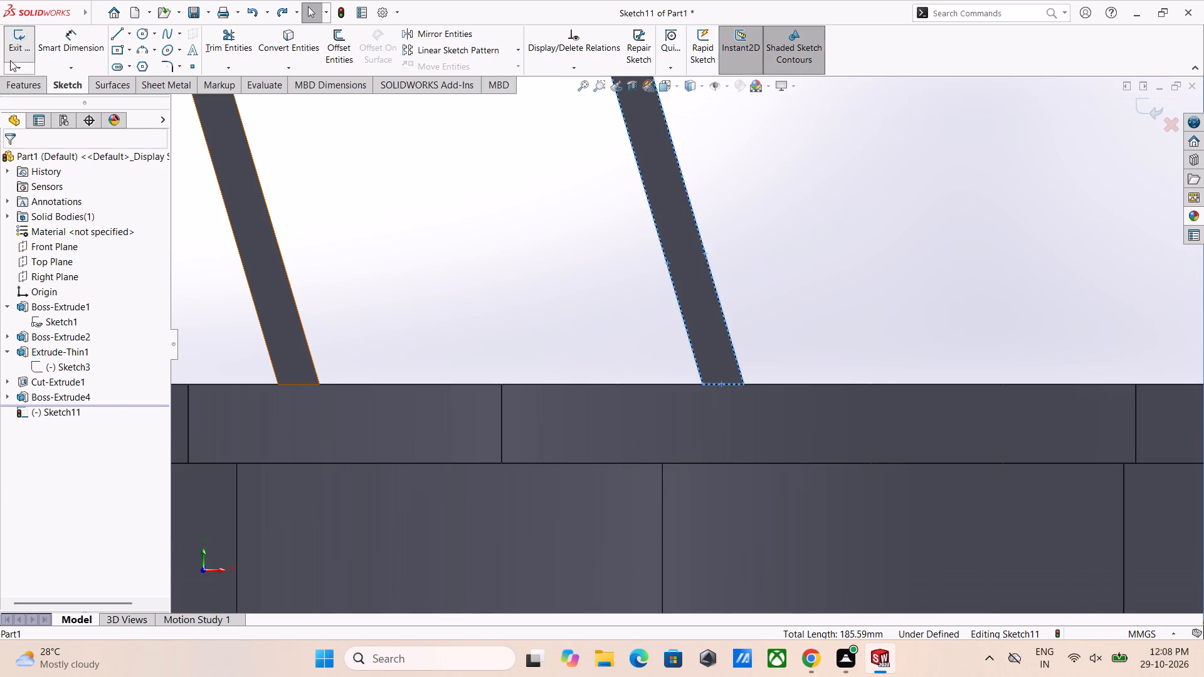
pyautogui.click(276, 51)
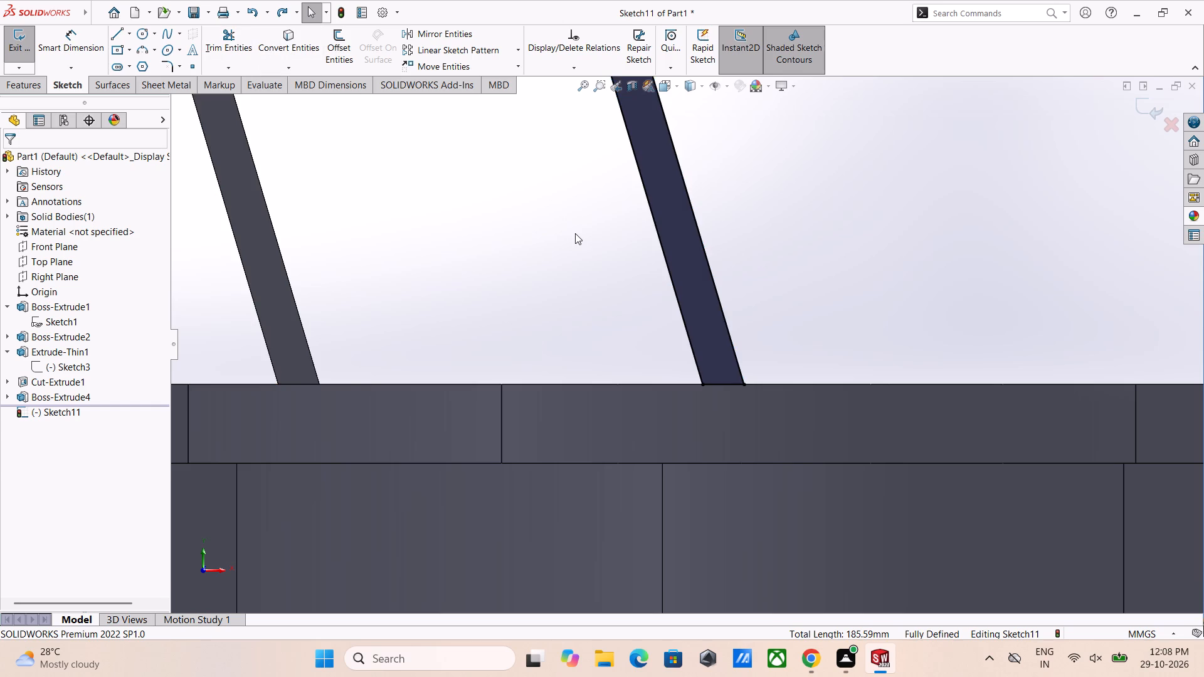
# Extrude the converted outline Up To Surface, ending at the upper frame's curved side face, with Merge result on.
pyautogui.scroll(4, 575, 234)
pyautogui.scroll(4, 626, 244)
pyautogui.moveTo(835, 191); pyautogui.dragTo(744, 275, button='middle')
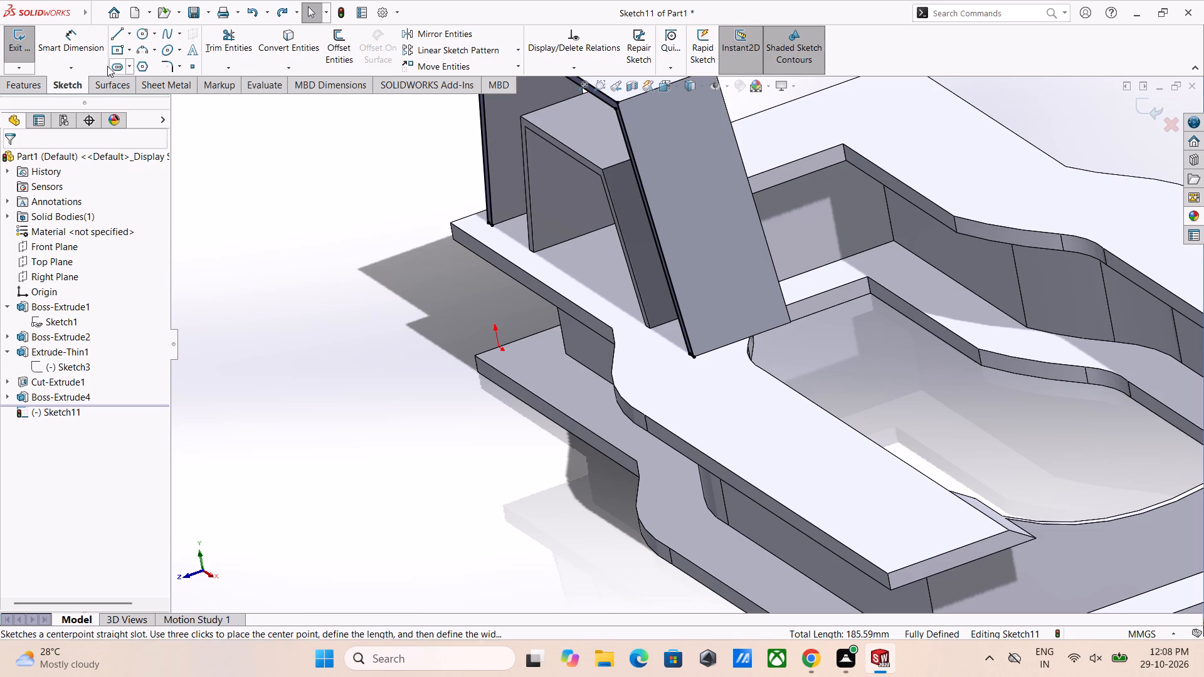
pyautogui.click(34, 83)
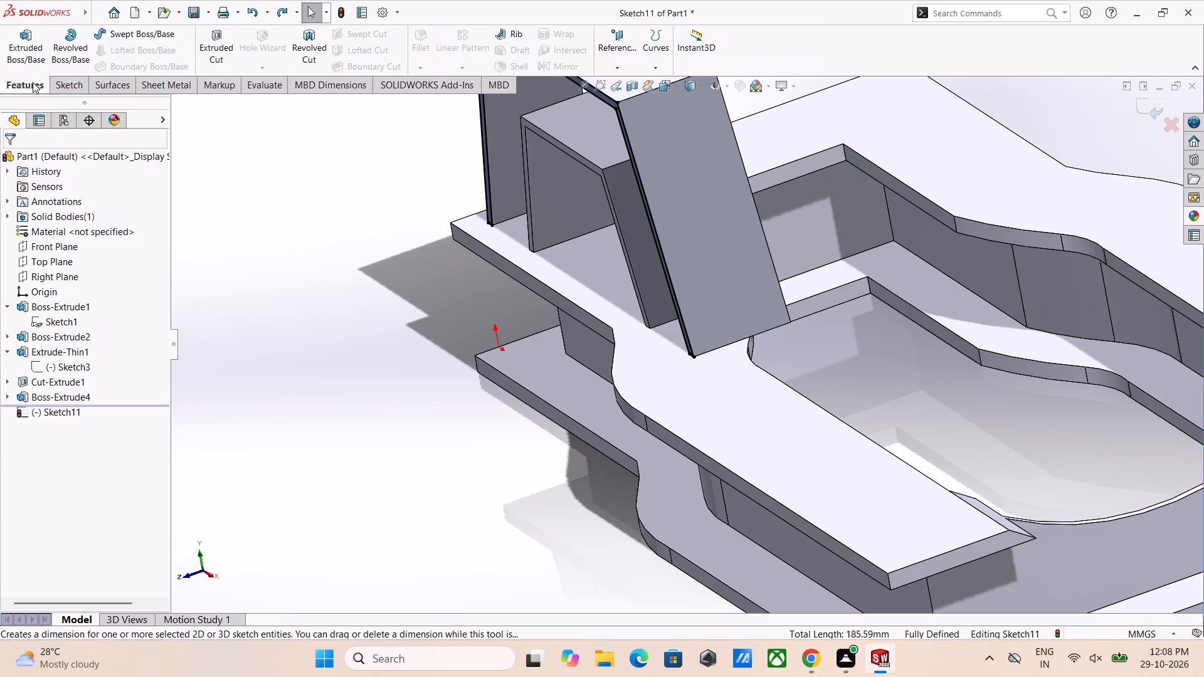
pyautogui.click(19, 46)
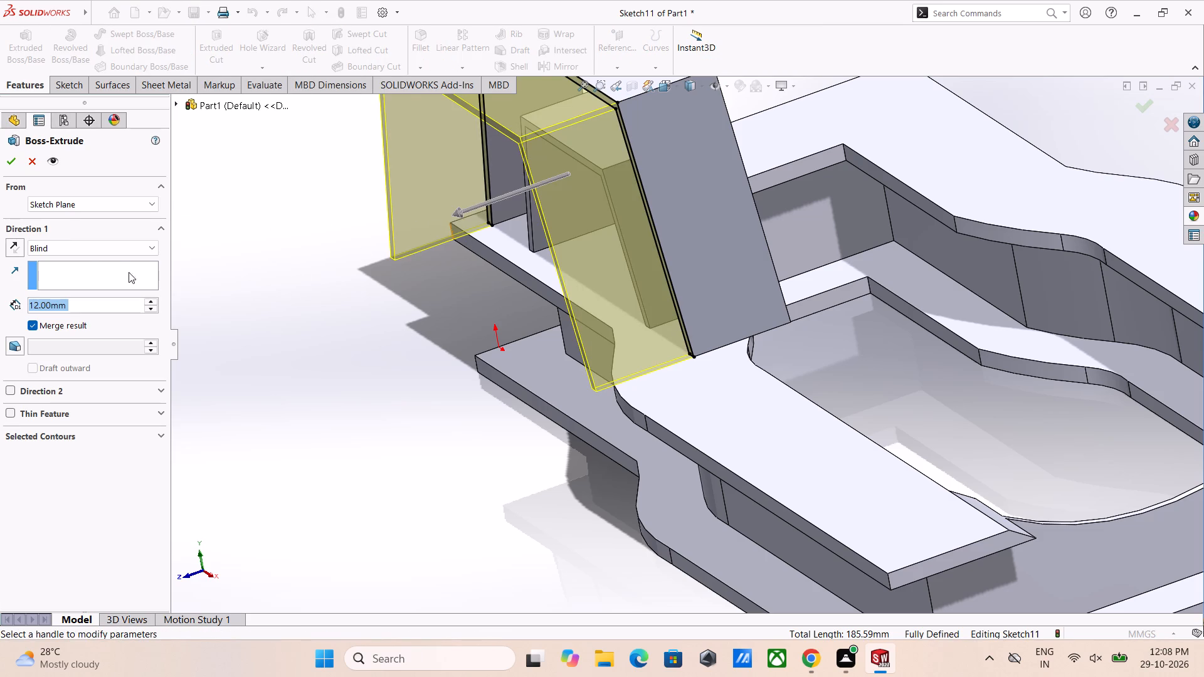
pyautogui.click(105, 251)
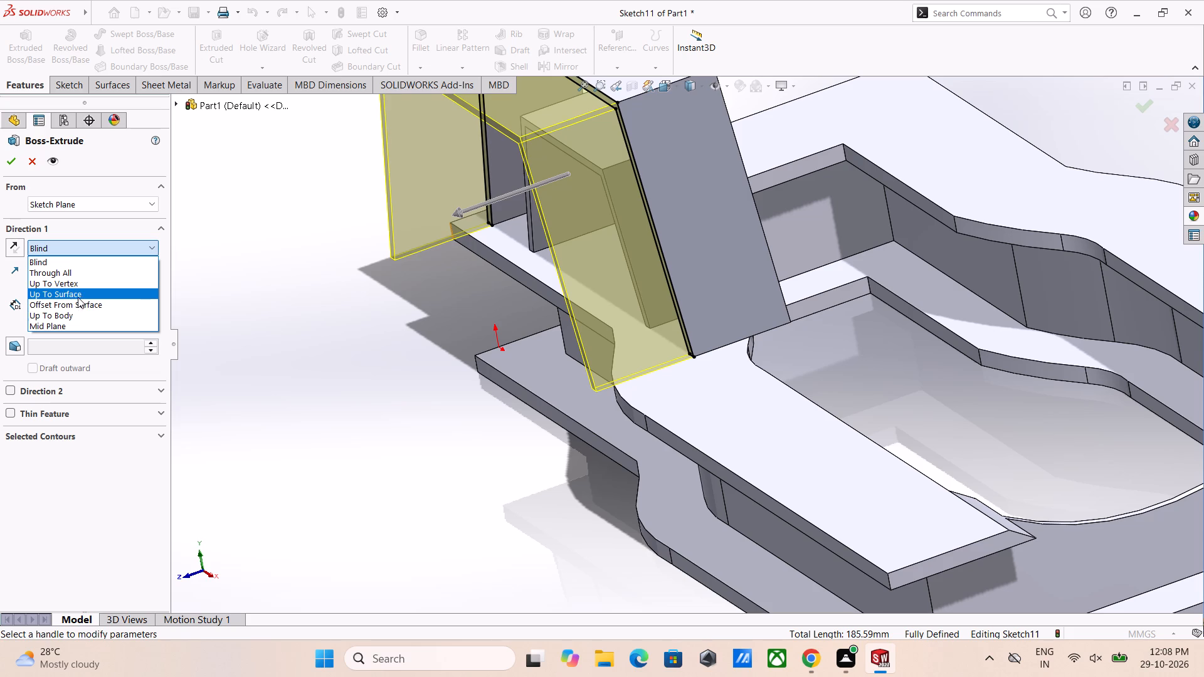
pyautogui.click(78, 295)
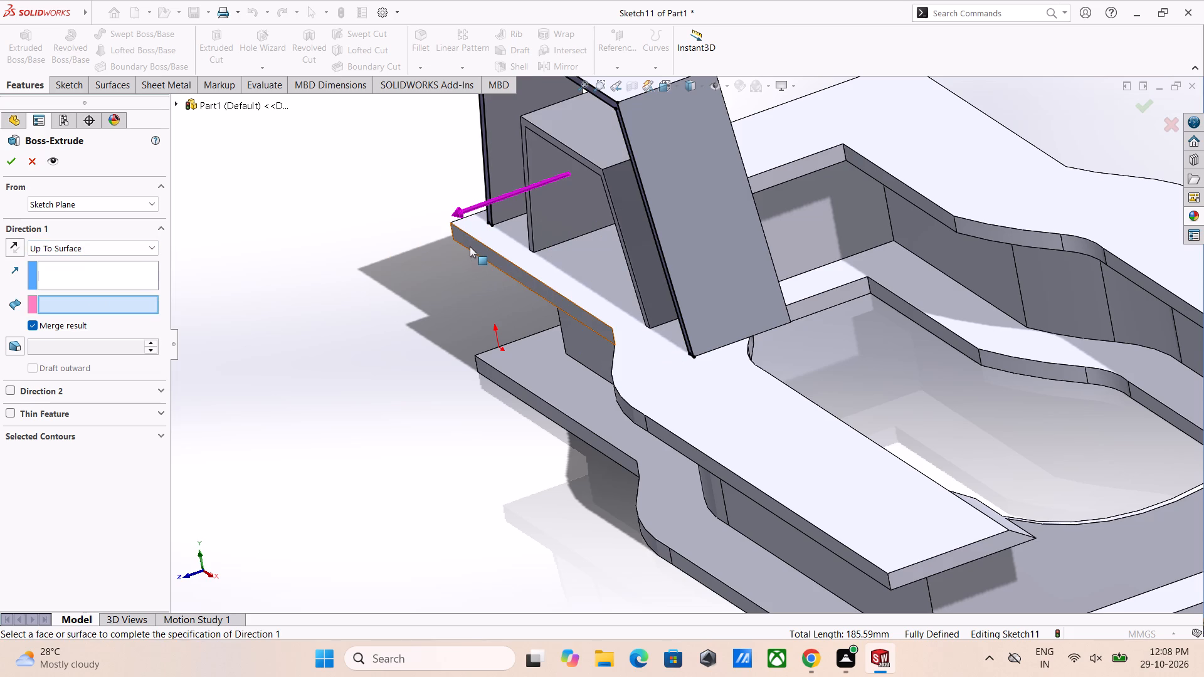
pyautogui.click(468, 243)
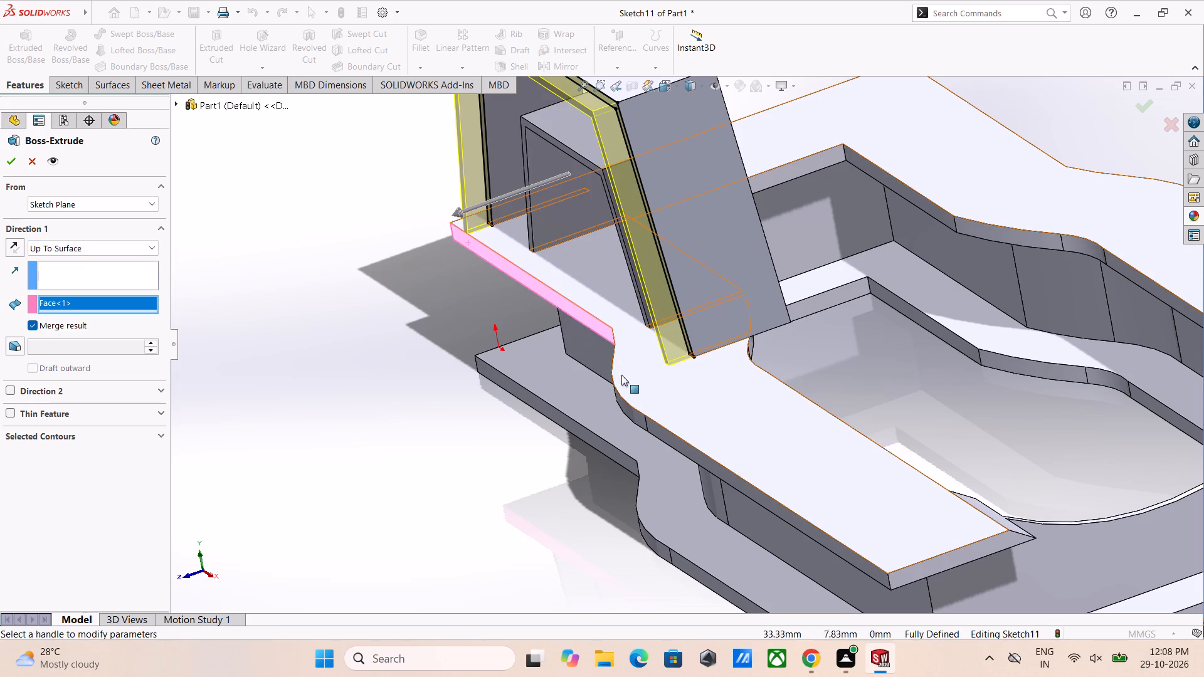
pyautogui.click(636, 421)
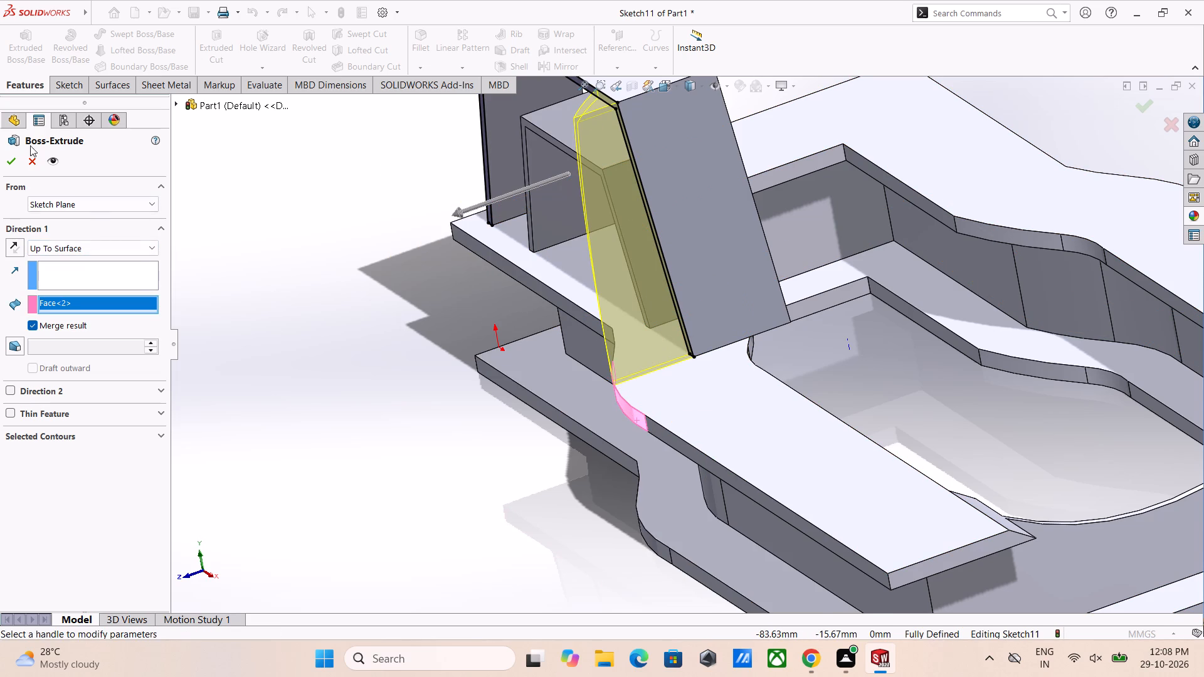
pyautogui.click(13, 162)
# Examine how the extended outer support's leg and top bar meet the upper frame's curved edge.
pyautogui.moveTo(451, 287); pyautogui.dragTo(502, 271, button='middle')
pyautogui.scroll(3, 502, 271)
pyautogui.moveTo(645, 280); pyautogui.dragTo(667, 269, button='middle')
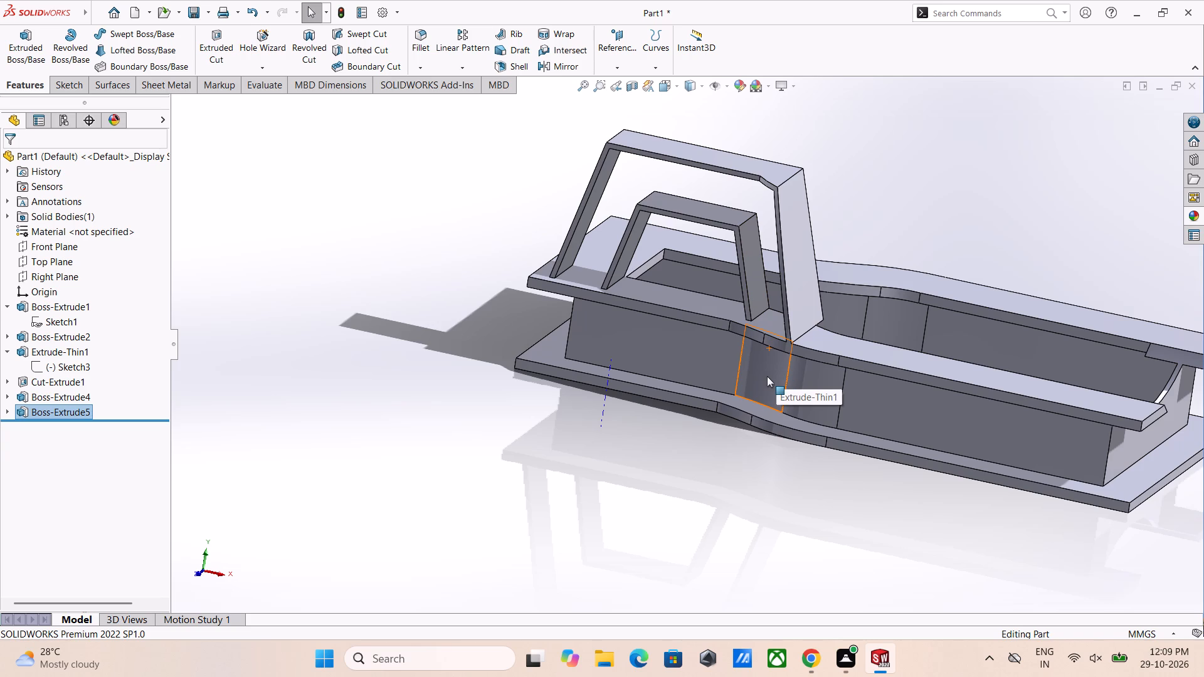
pyautogui.scroll(-2, 749, 315)
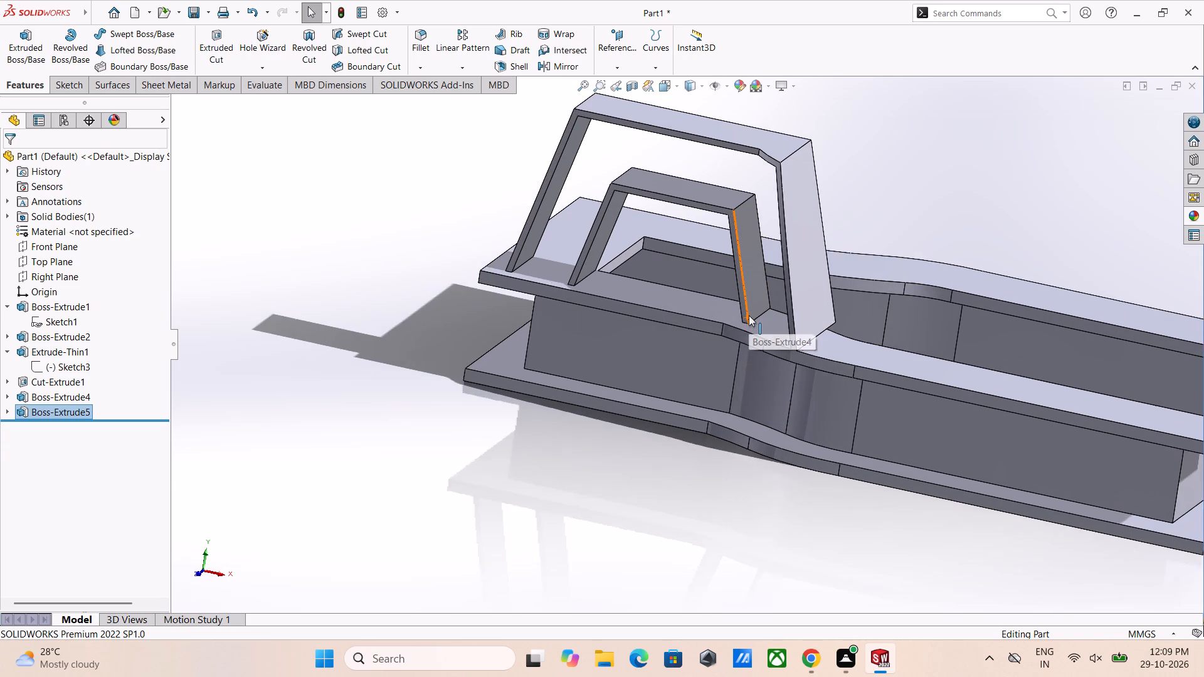
pyautogui.scroll(-5, 749, 315)
pyautogui.scroll(3, 711, 269)
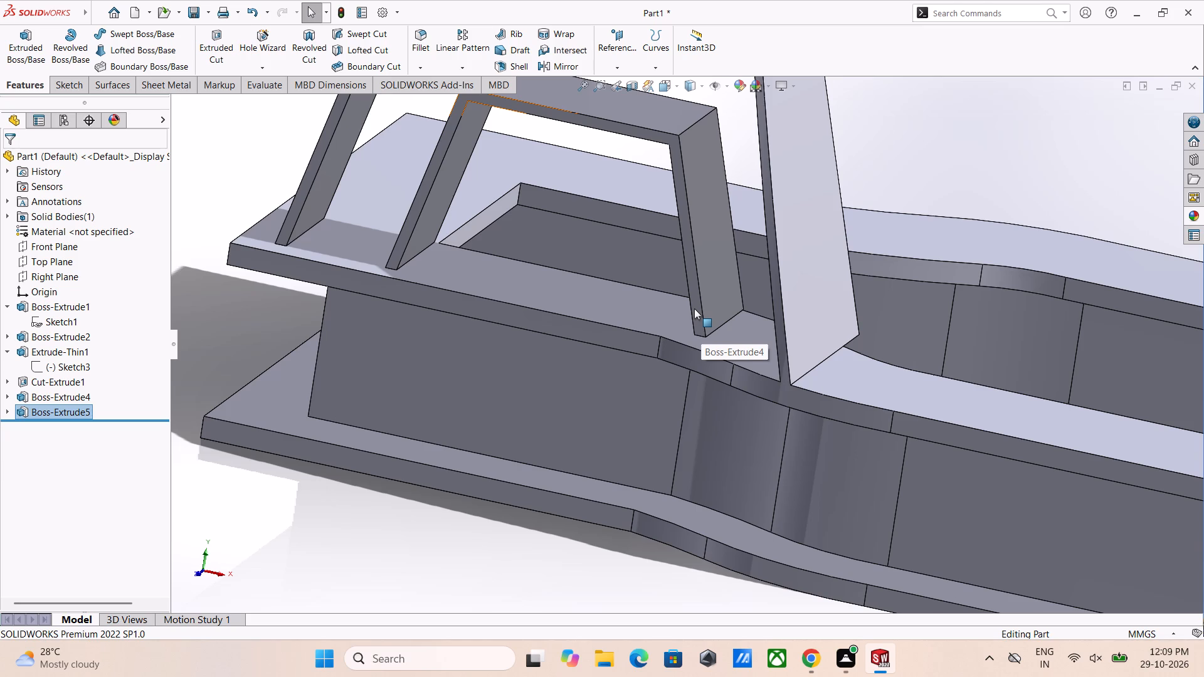
pyautogui.scroll(4, 662, 263)
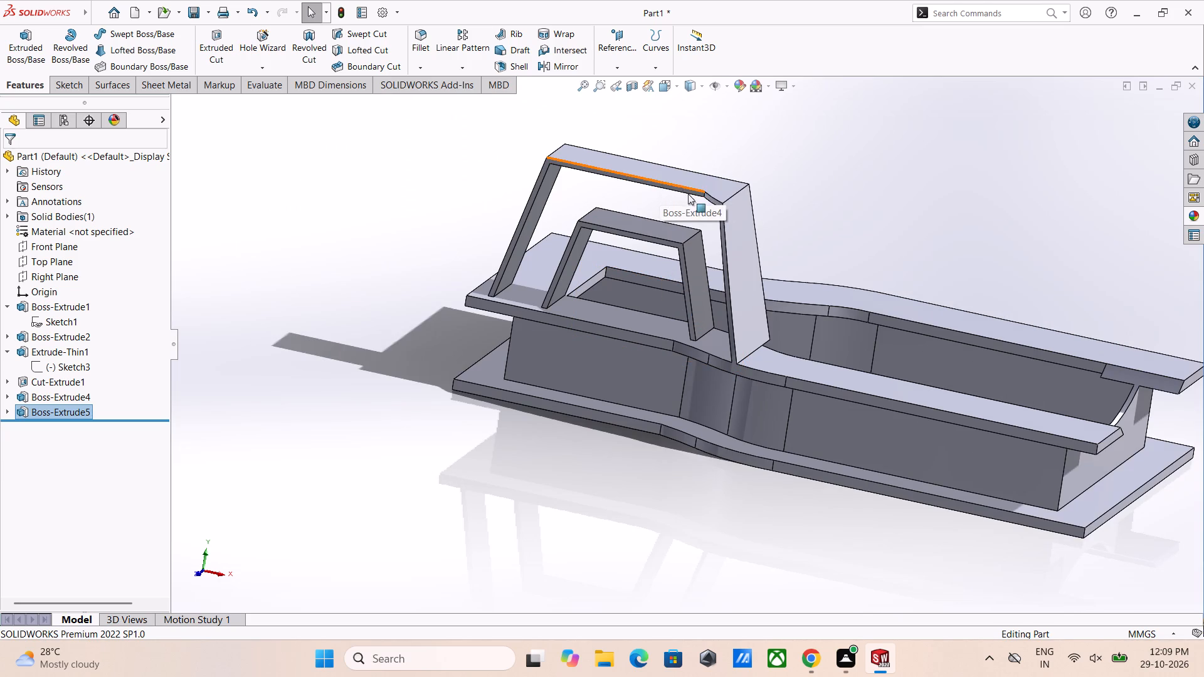
# Sketch on the outer support's remaining flat front face and convert its outline into sketch entities.
pyautogui.scroll(-4, 688, 195)
pyautogui.click(636, 196)
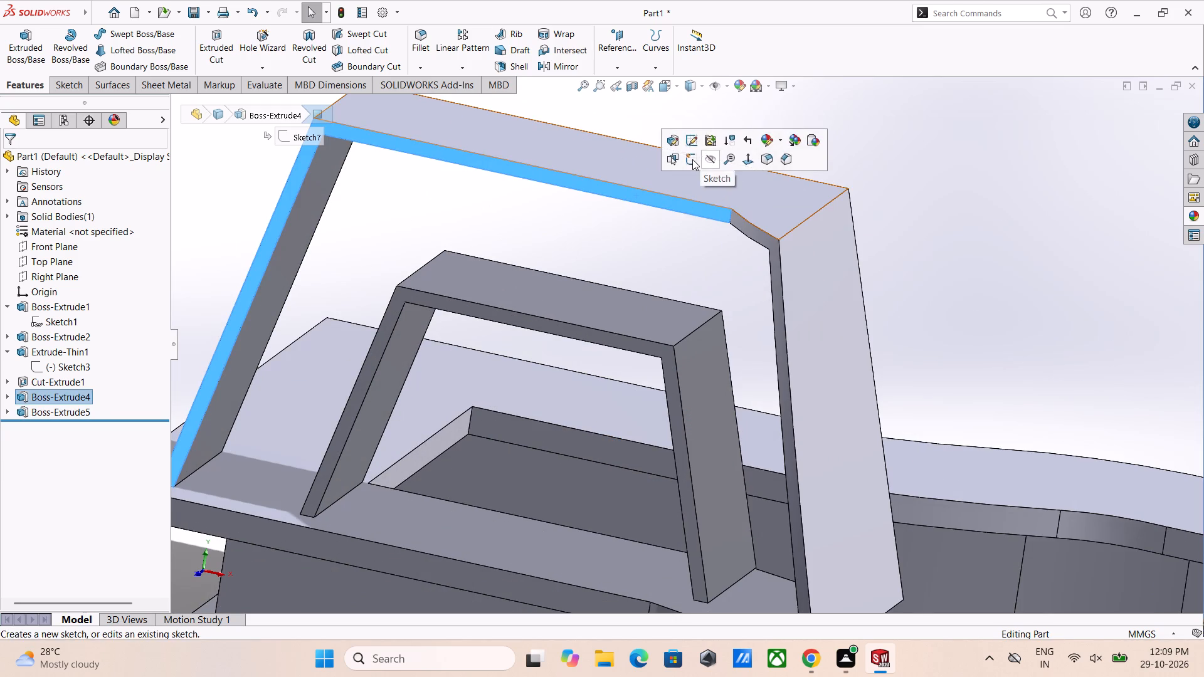
pyautogui.click(692, 159)
pyautogui.scroll(-4, 566, 294)
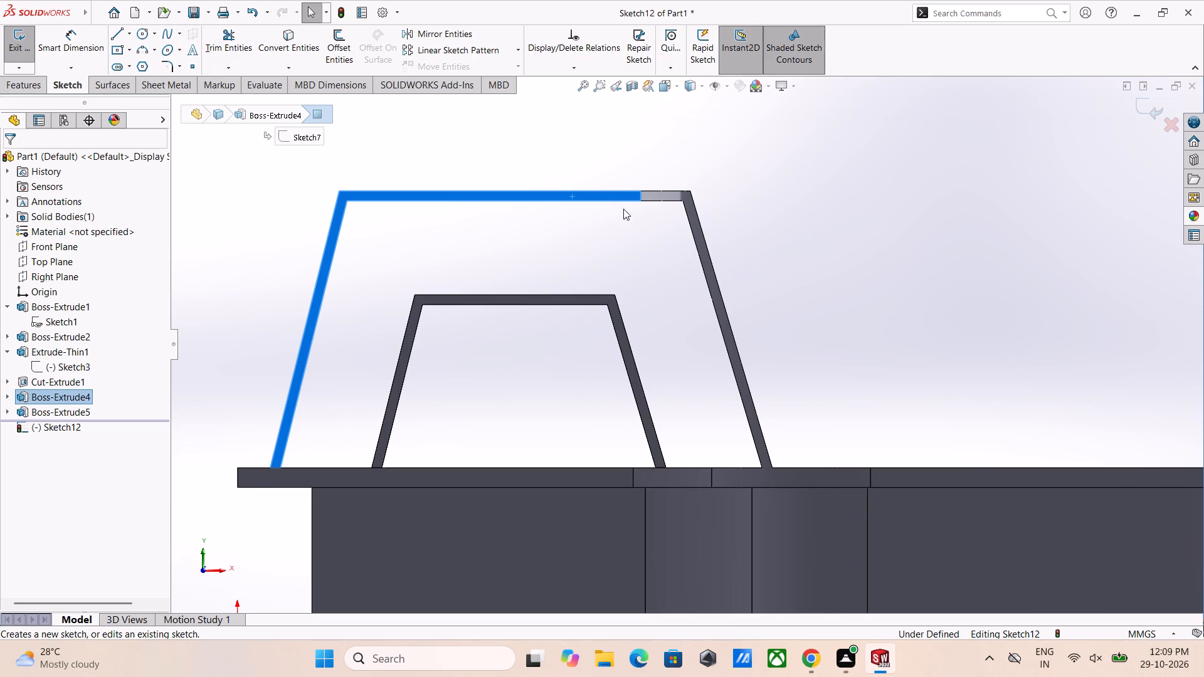
pyautogui.click(299, 42)
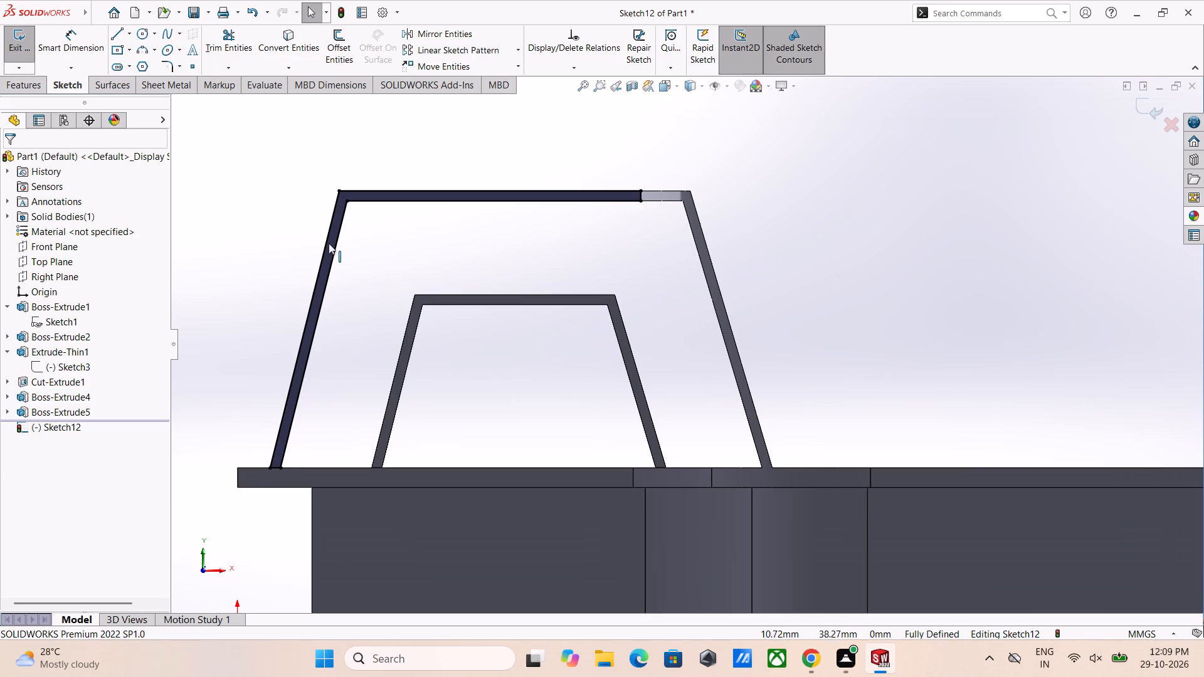
# Extrude the converted leg and top-bar outline Up To Surface, ending at the upper frame's straight front side face.
pyautogui.click(23, 83)
pyautogui.click(19, 49)
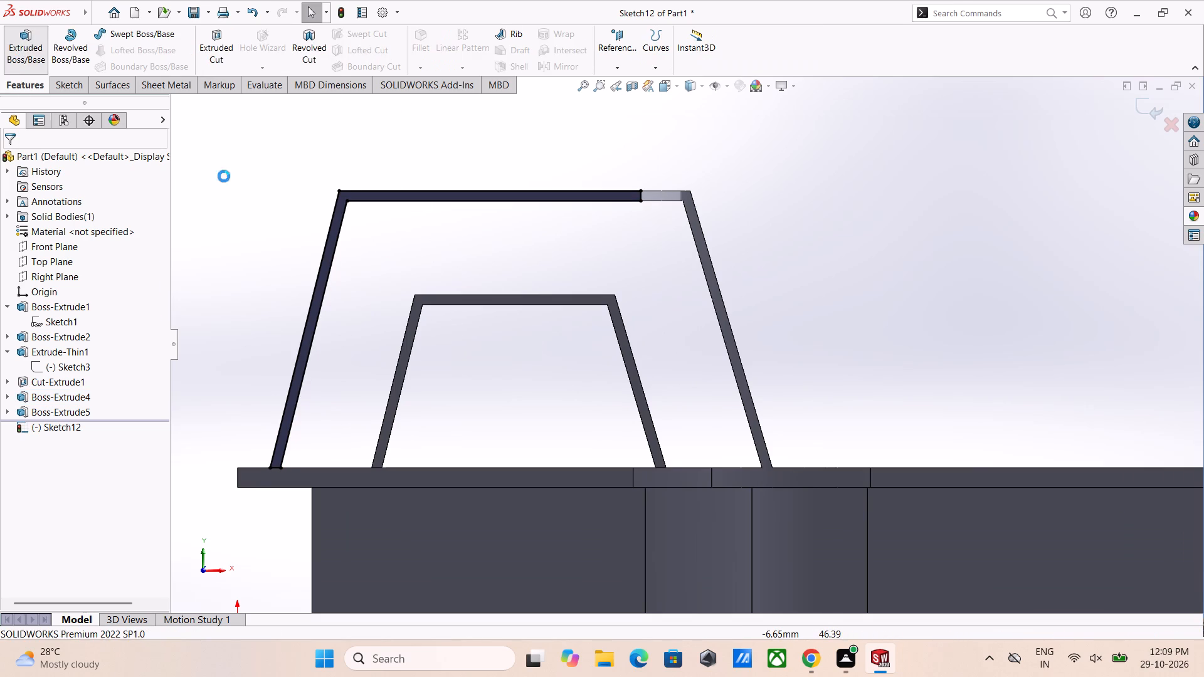
pyautogui.moveTo(599, 219); pyautogui.dragTo(528, 333, button='middle')
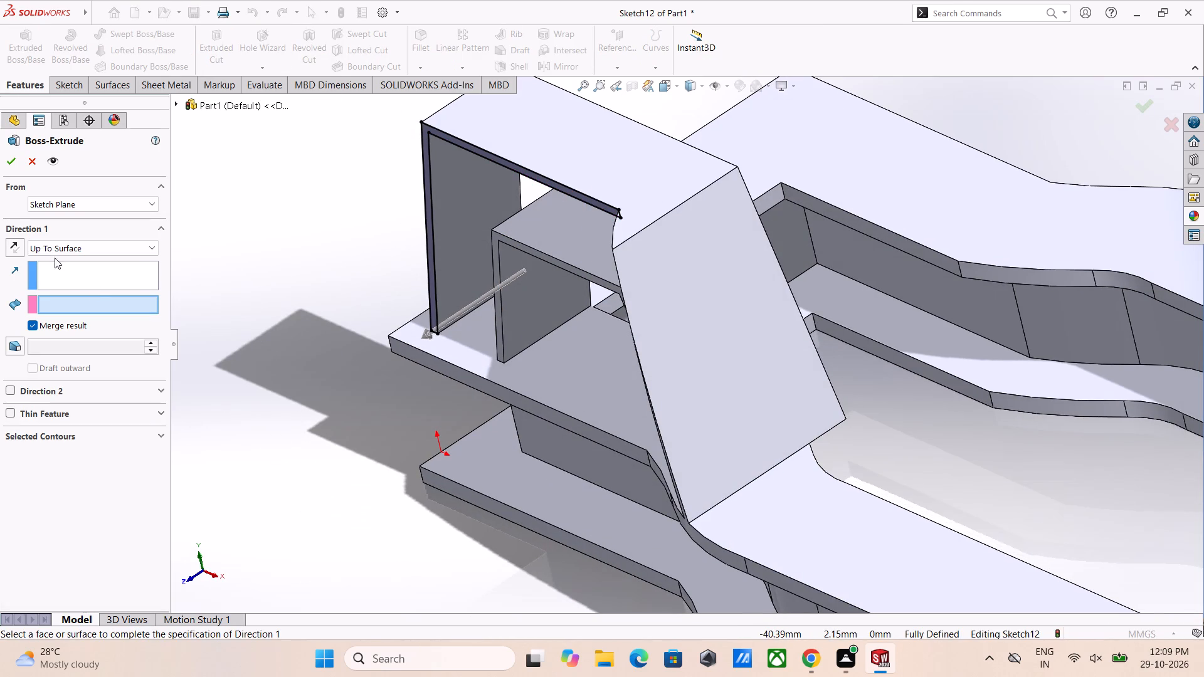
pyautogui.click(402, 352)
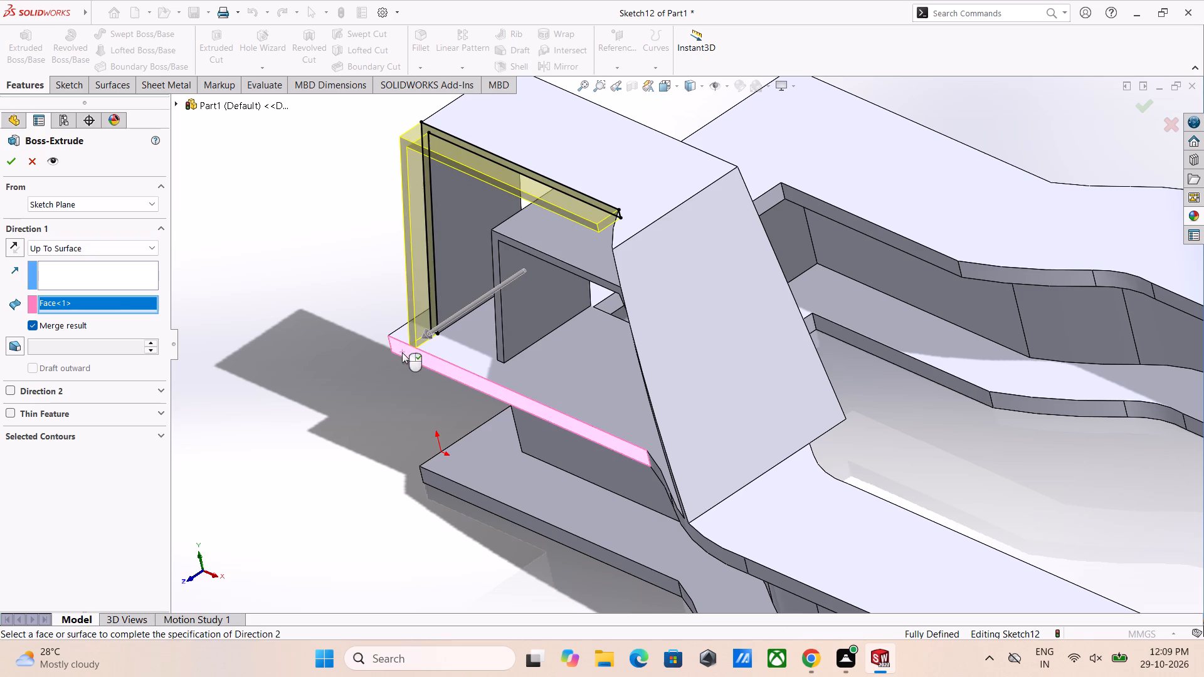
pyautogui.click(13, 156)
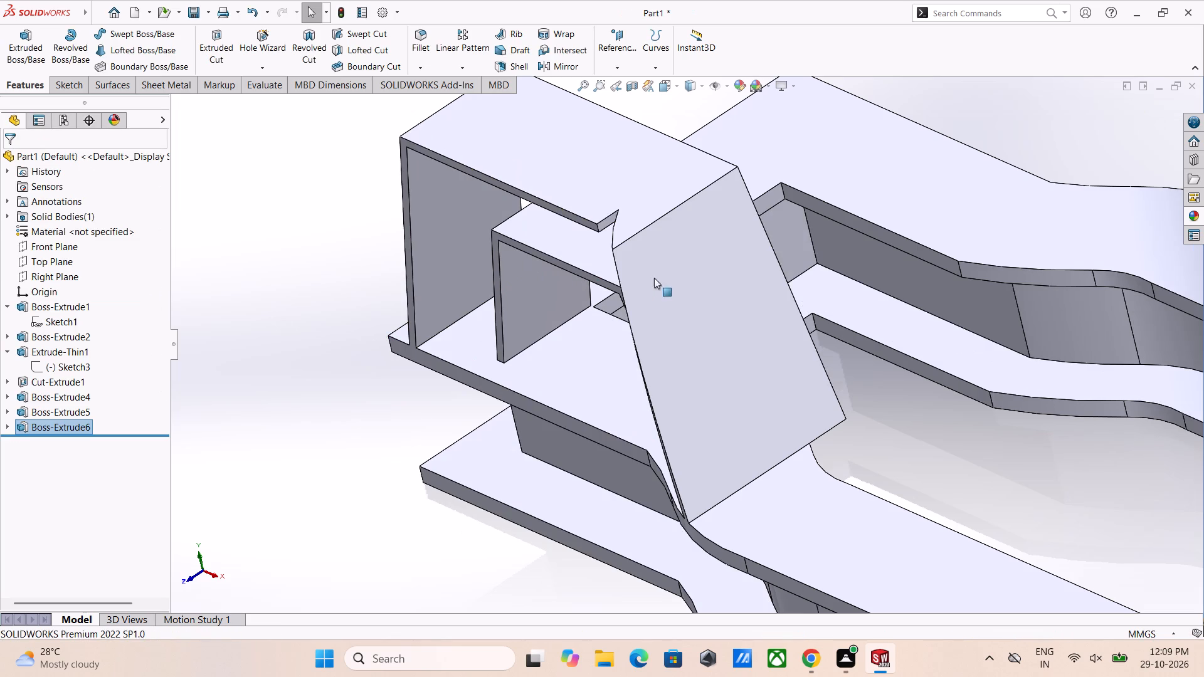
# Undo the last extrusion that extended the outer support to the upper frame's straight front side face.
pyautogui.scroll(-3, 617, 251)
pyautogui.moveTo(646, 239); pyautogui.dragTo(685, 237, button='middle')
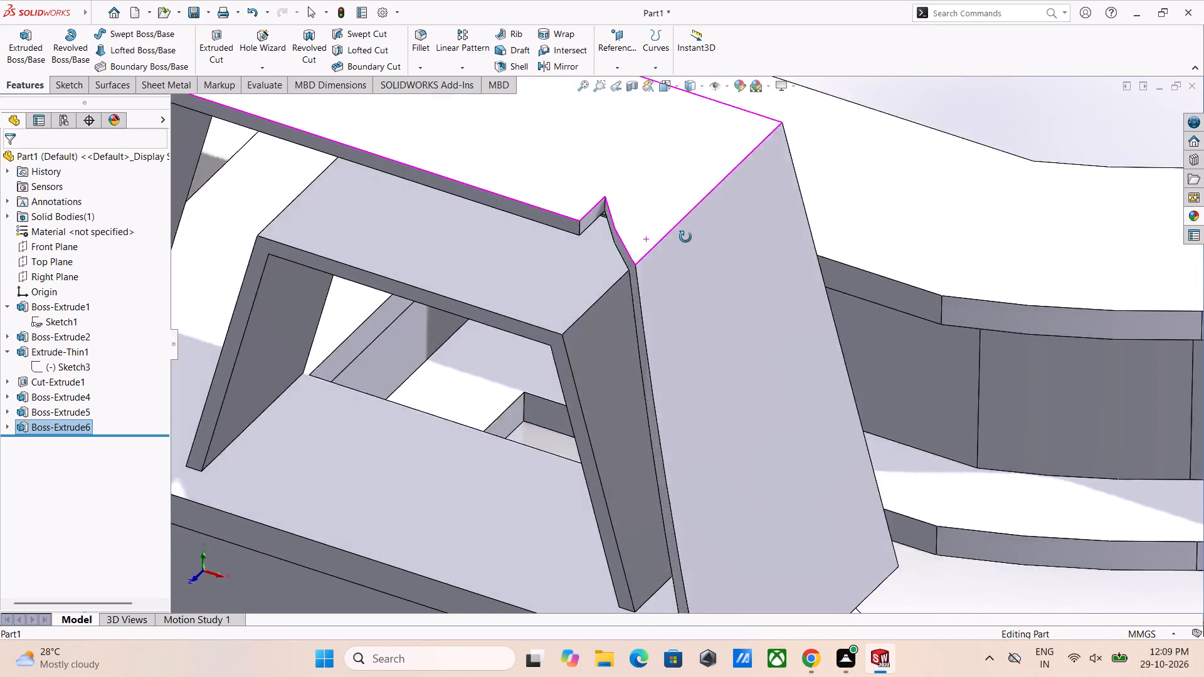
pyautogui.moveTo(685, 237); pyautogui.dragTo(697, 247, button='middle')
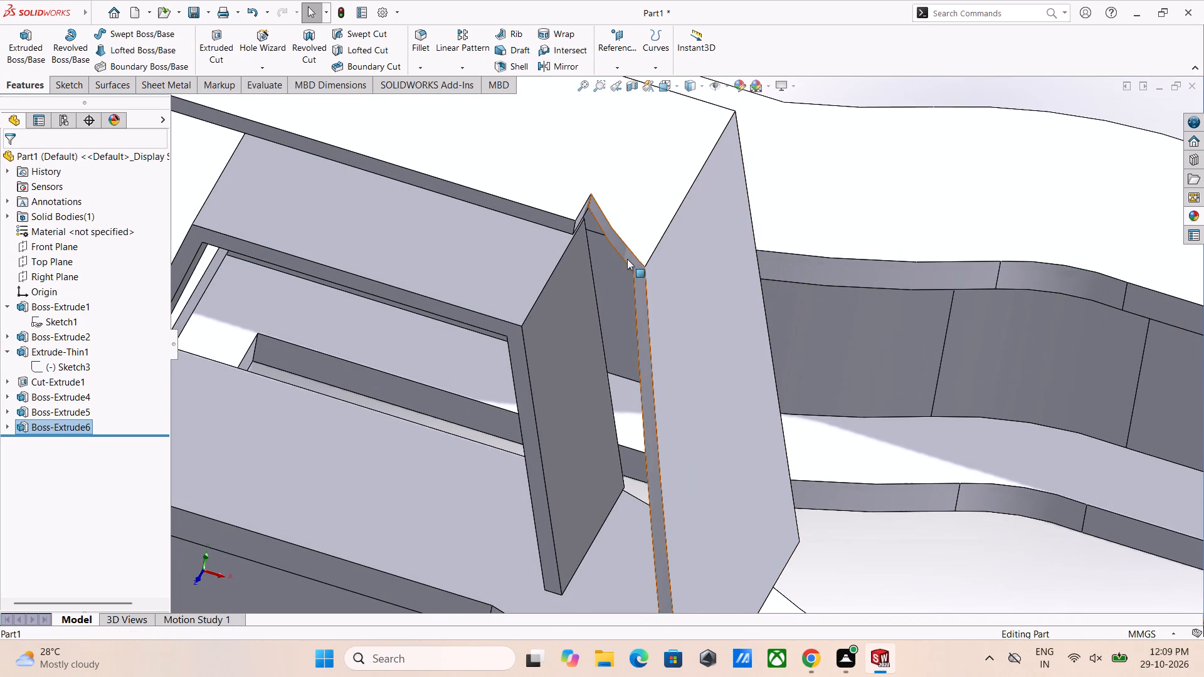
pyautogui.hotkey('ctrl', 'z')
# Examine the outer support's converted outline where its top bar meets the curved end and the sloping leg.
pyautogui.moveTo(610, 227); pyautogui.dragTo(604, 264, button='middle')
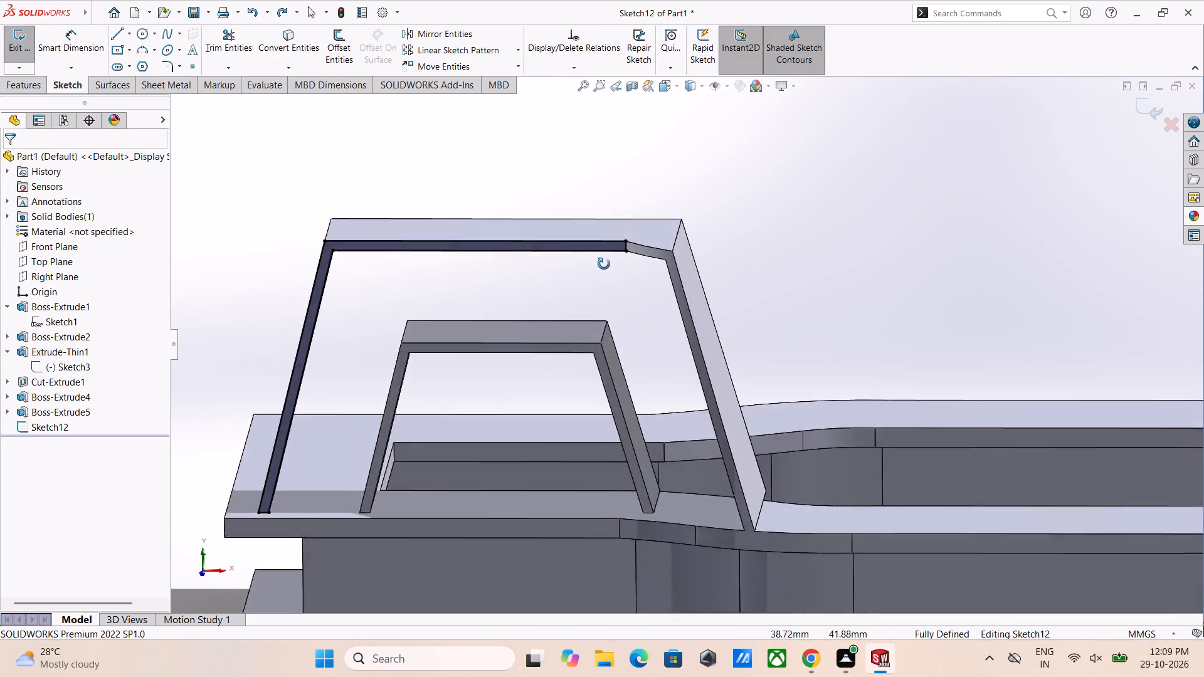
pyautogui.moveTo(604, 264); pyautogui.dragTo(596, 304, button='middle')
pyautogui.middleClick(596, 307)
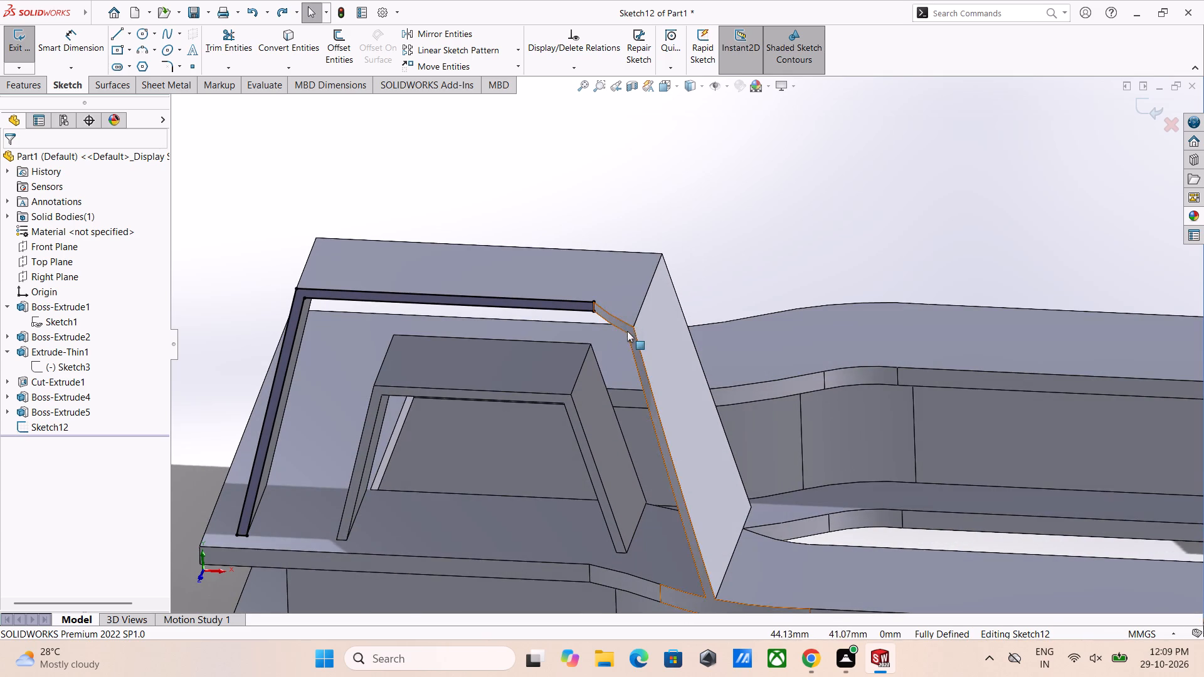
pyautogui.scroll(-1, 662, 300)
pyautogui.rightClick(524, 308)
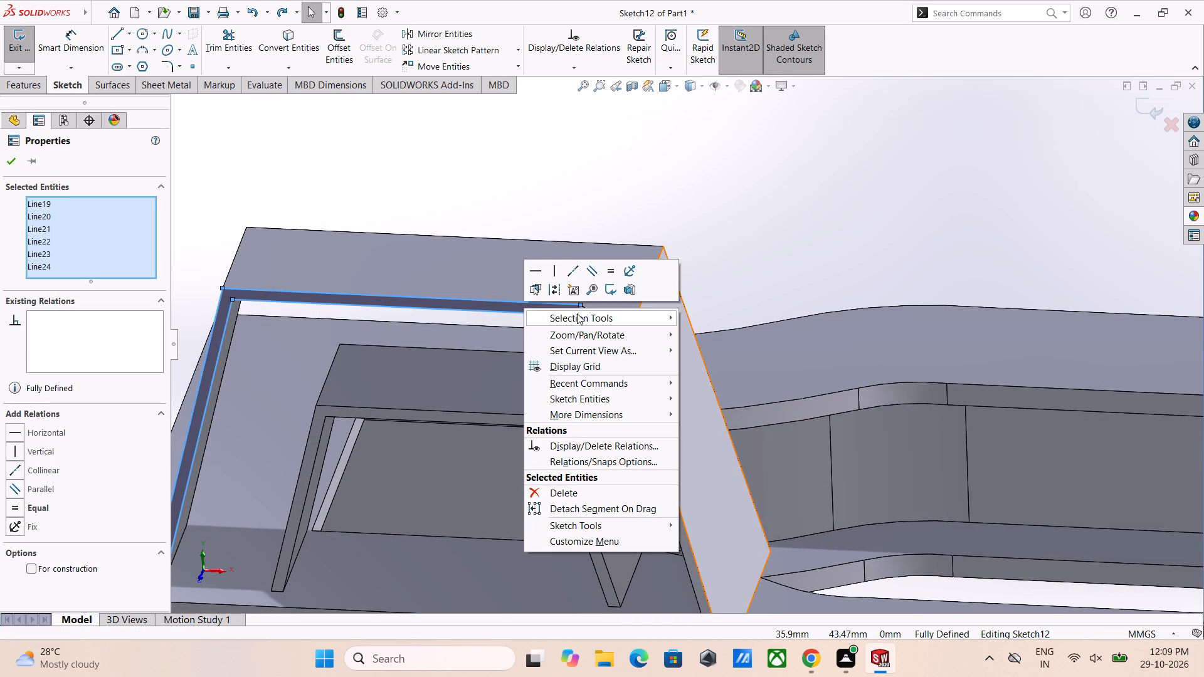
pyautogui.click(356, 154)
pyautogui.press('Escape')
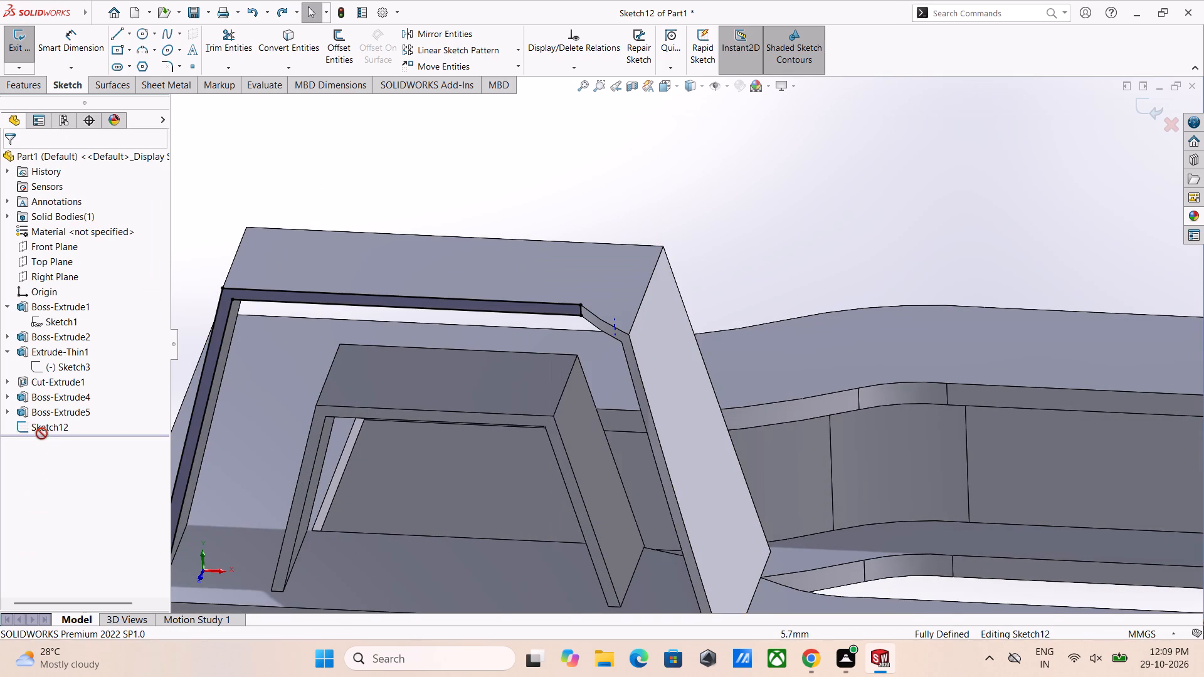
pyautogui.rightClick(41, 431)
pyautogui.click(65, 415)
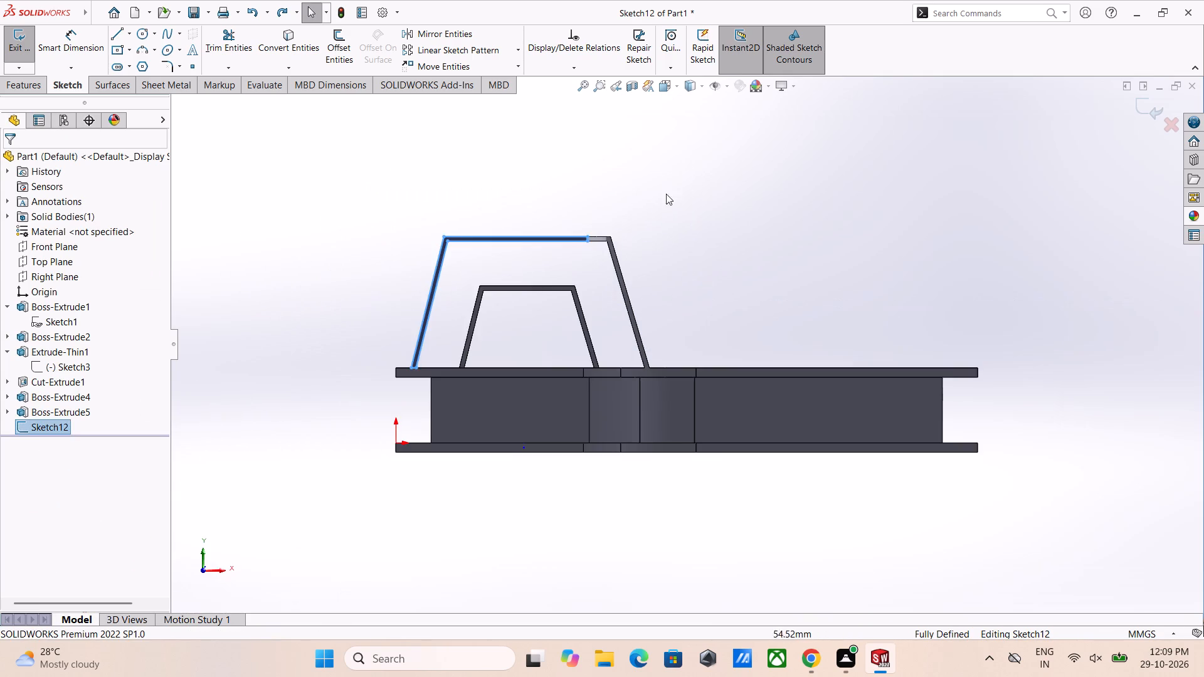
pyautogui.scroll(-10, 649, 206)
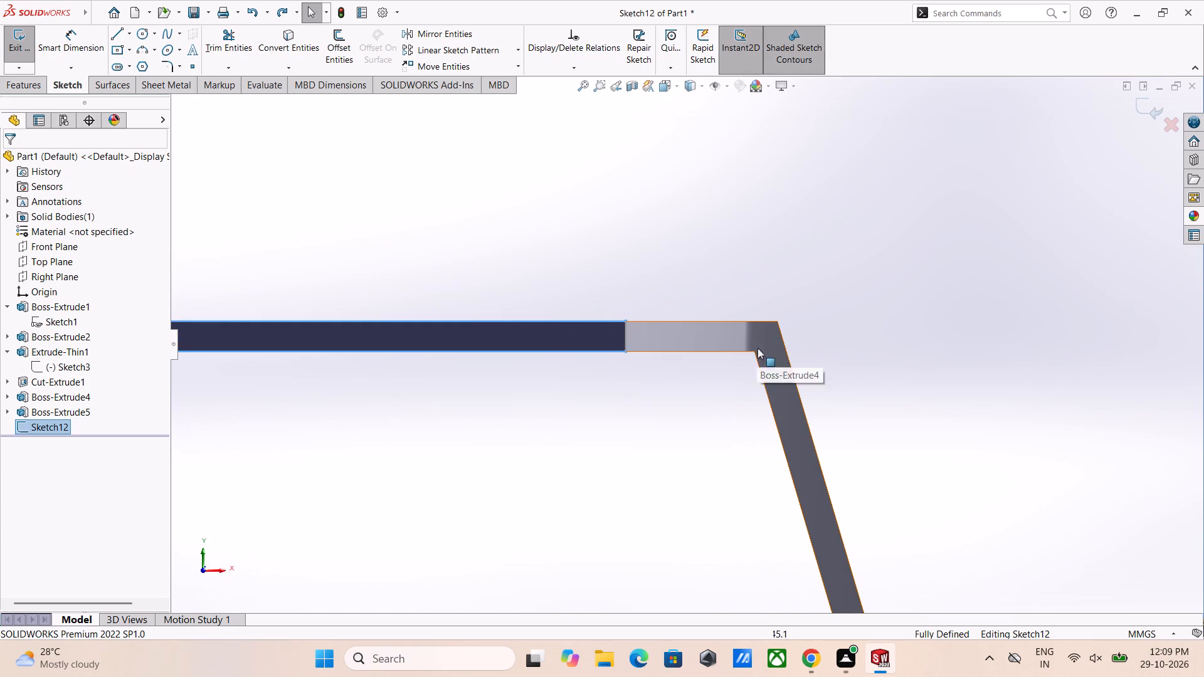
pyautogui.moveTo(776, 323); pyautogui.dragTo(774, 360, button='middle')
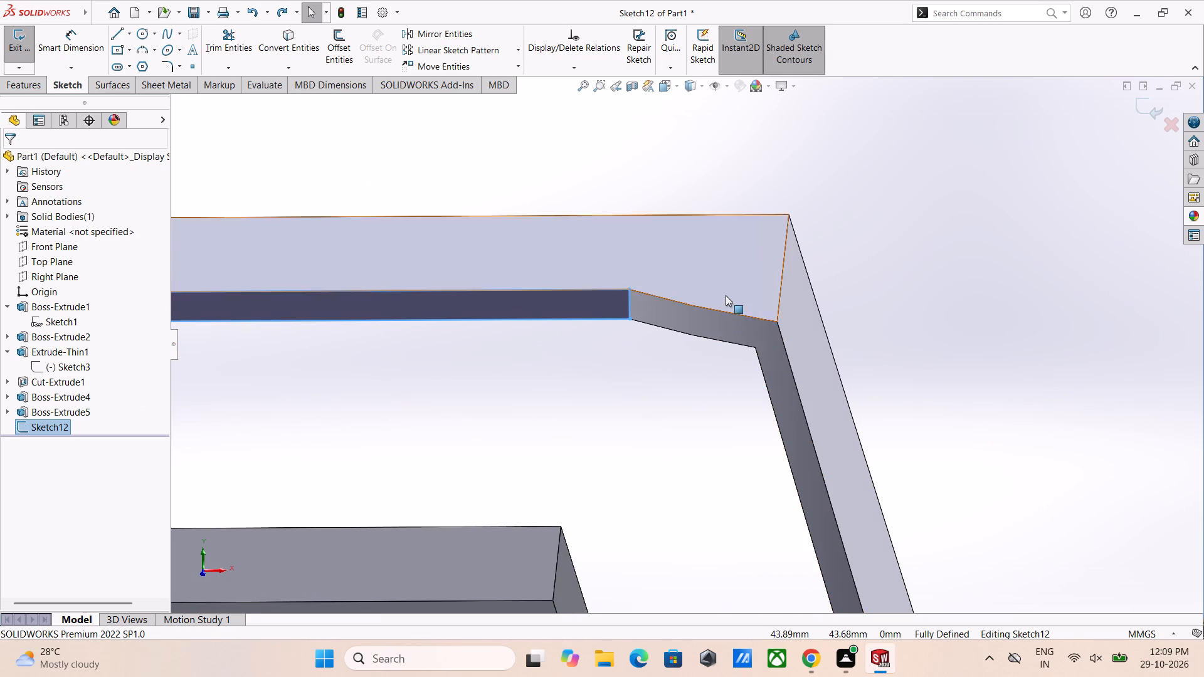
pyautogui.scroll(1, 726, 295)
pyautogui.moveTo(726, 295); pyautogui.dragTo(741, 247, button='middle')
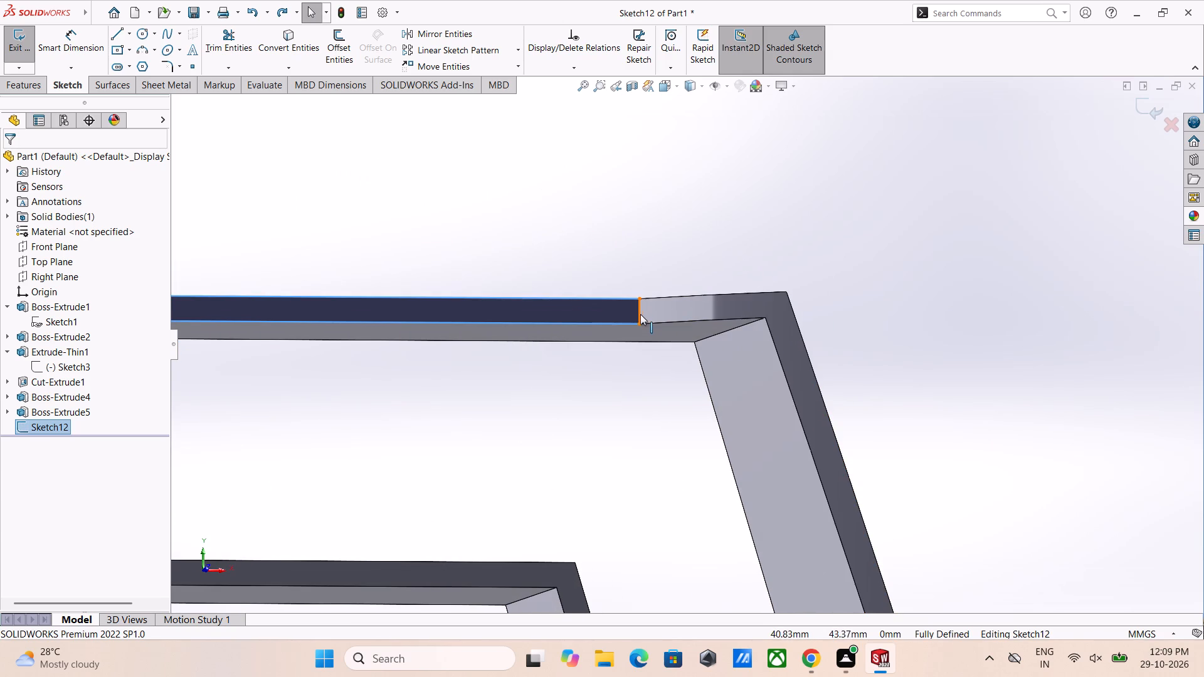
pyautogui.click(638, 311)
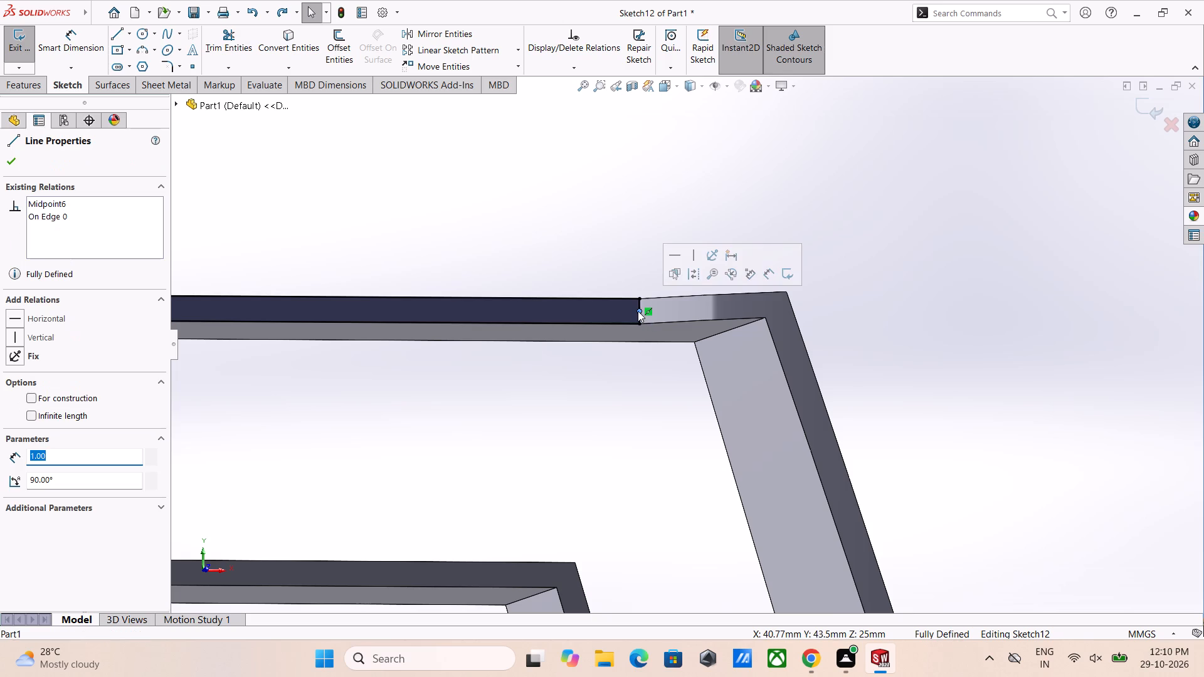
pyautogui.press('Escape')
pyautogui.click(593, 256)
pyautogui.middleClick(675, 256)
pyautogui.scroll(2, 630, 281)
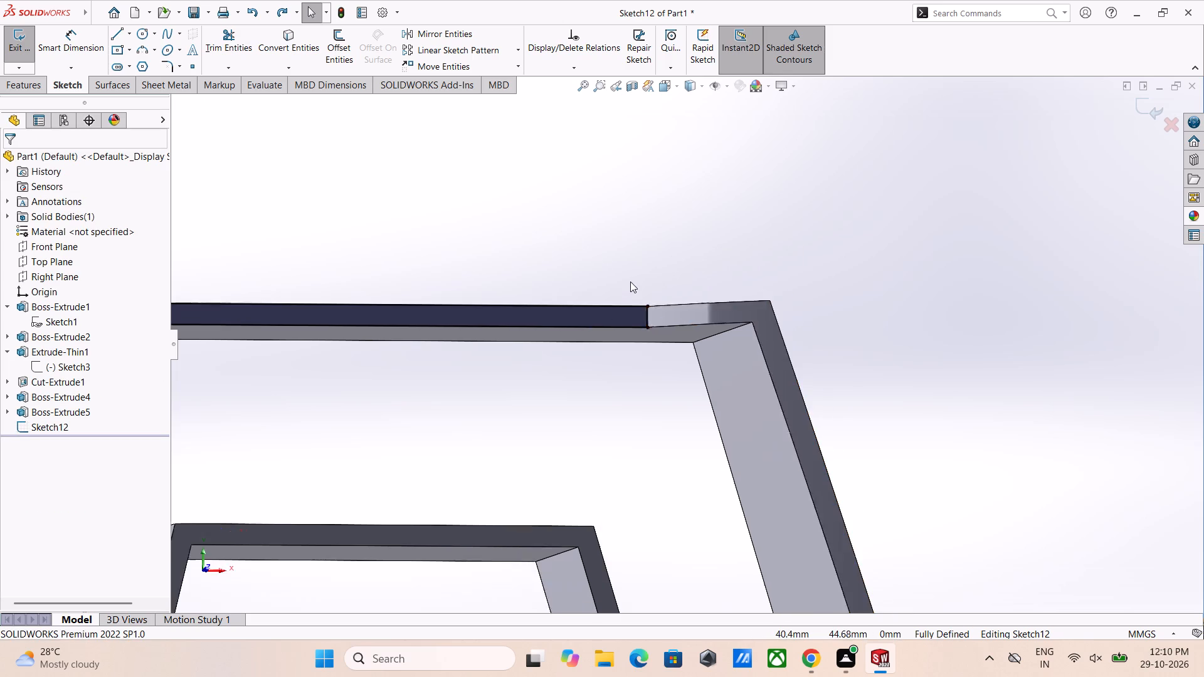
pyautogui.scroll(2, 630, 281)
pyautogui.moveTo(643, 271); pyautogui.dragTo(602, 371, button='middle')
pyautogui.scroll(1, 636, 280)
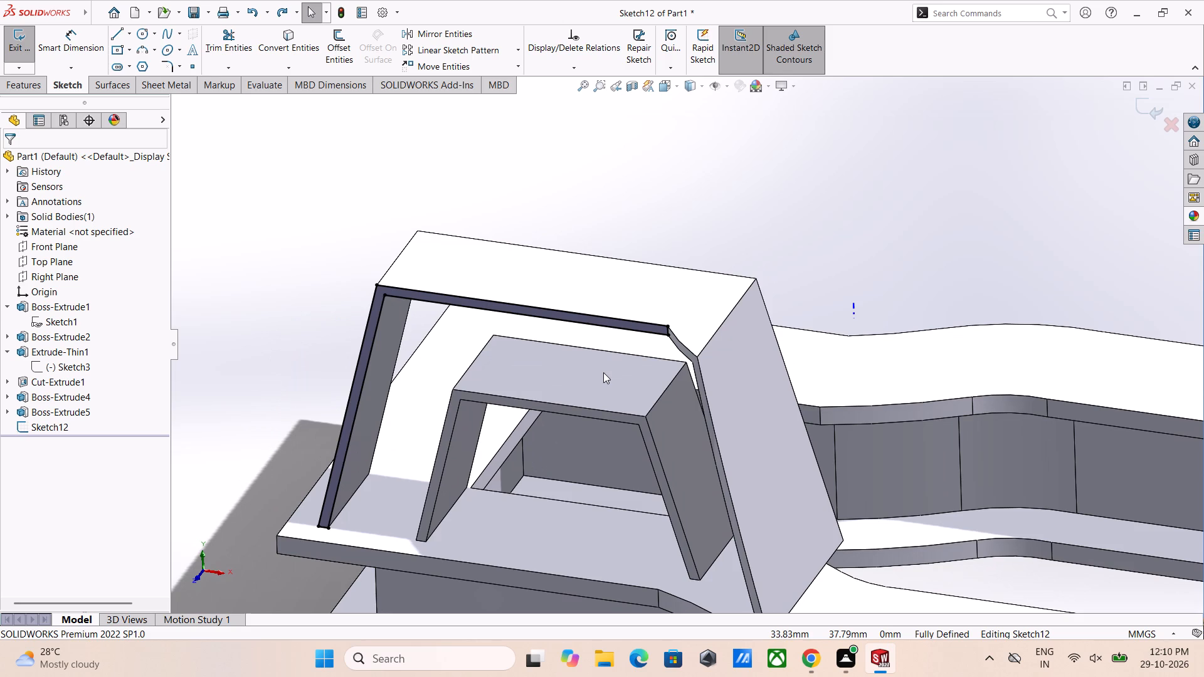
# Undo the earlier outer support extension and its sketches, back to the original nested trapezoidal supports.
pyautogui.hotkey('ctrl', 'z')
pyautogui.hotkey('ctrl', 'z')
pyautogui.hotkey('ctrl', 'z')
pyautogui.hotkey('ctrl', 'z')
pyautogui.hotkey('ctrl', 'z')
pyautogui.hotkey('ctrl', 'z')
pyautogui.hotkey('ctrl', 'z')
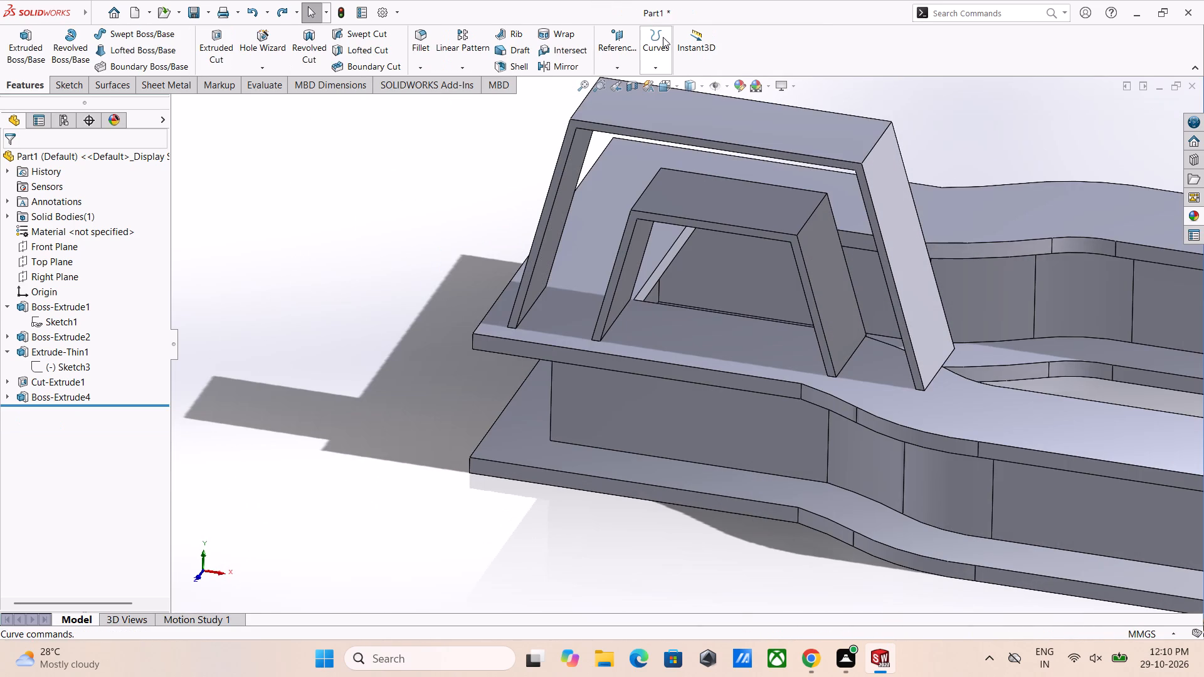
pyautogui.hotkey('ctrl', 'z')
pyautogui.hotkey('ctrl', 'z')
pyautogui.keyDown('ctrl'); pyautogui.click(949, 112); pyautogui.keyUp('ctrl')
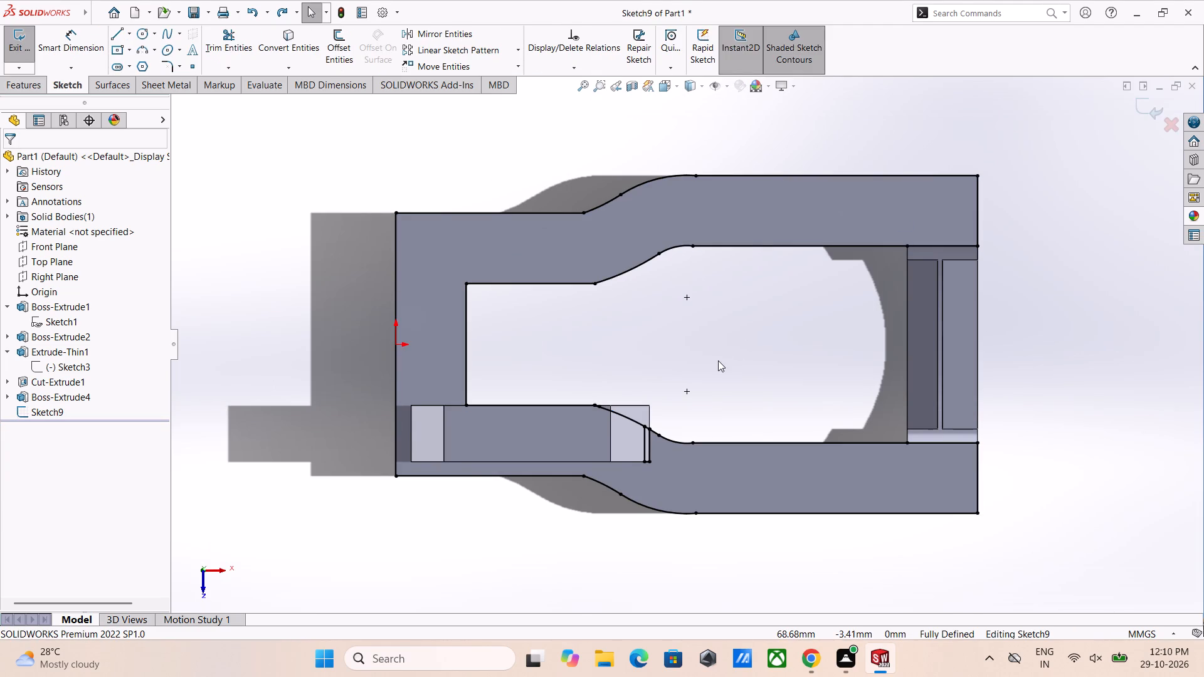
pyautogui.hotkey('ctrl', 'z')
pyautogui.hotkey('ctrl', 'z')
pyautogui.hotkey('ctrl', 'z')
pyautogui.hotkey('ctrl', 'z')
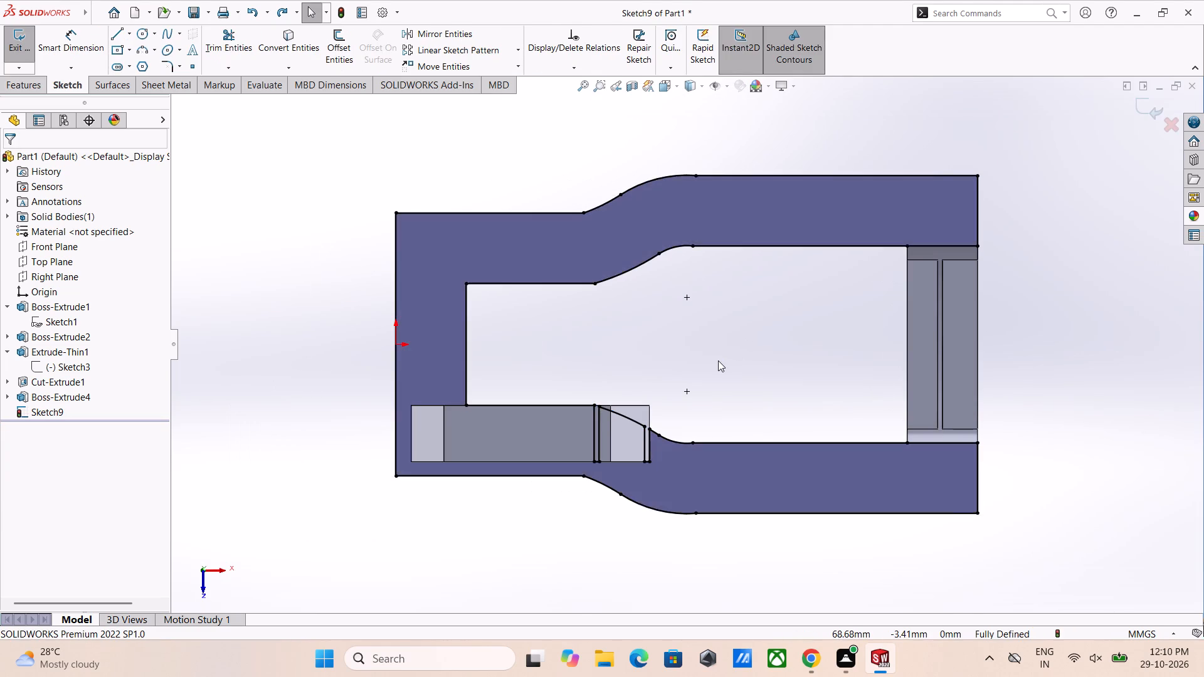
pyautogui.hotkey('ctrl', 'z')
pyautogui.hotkey('ctrl', 'z')
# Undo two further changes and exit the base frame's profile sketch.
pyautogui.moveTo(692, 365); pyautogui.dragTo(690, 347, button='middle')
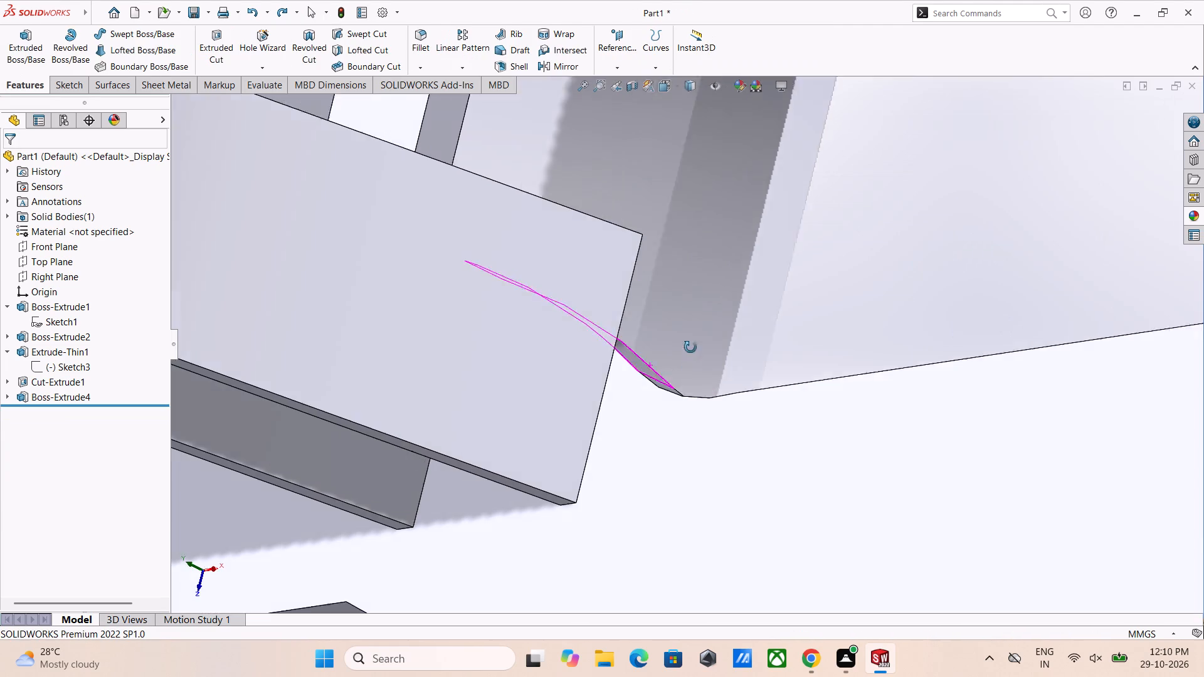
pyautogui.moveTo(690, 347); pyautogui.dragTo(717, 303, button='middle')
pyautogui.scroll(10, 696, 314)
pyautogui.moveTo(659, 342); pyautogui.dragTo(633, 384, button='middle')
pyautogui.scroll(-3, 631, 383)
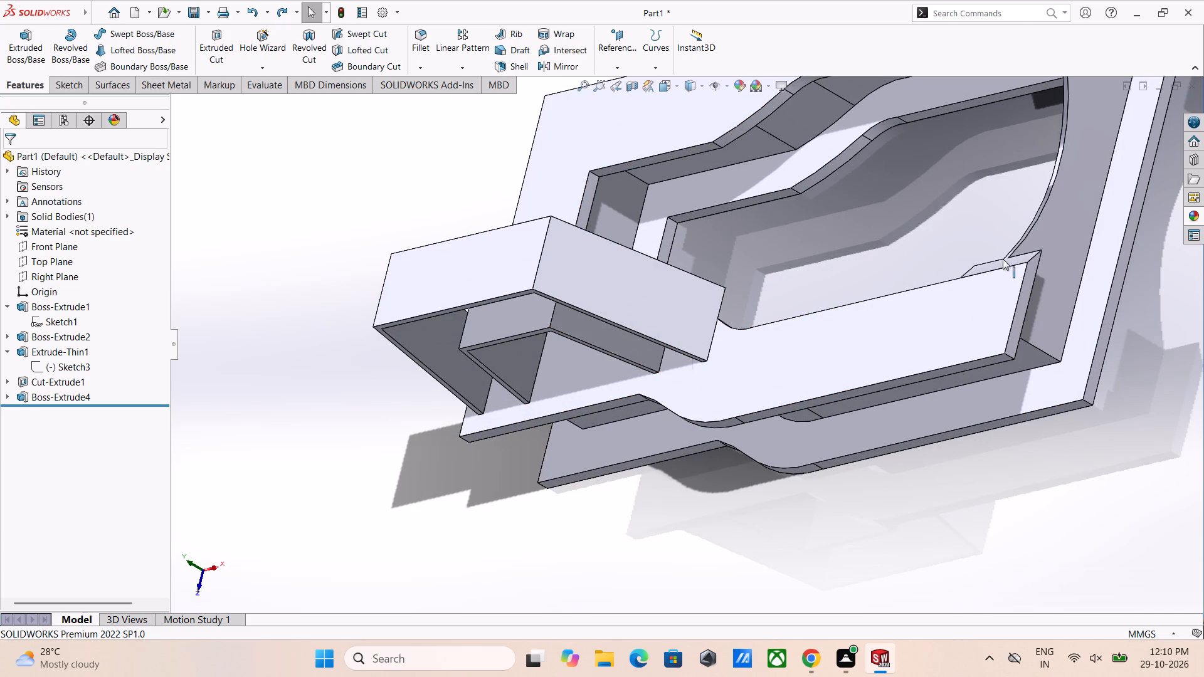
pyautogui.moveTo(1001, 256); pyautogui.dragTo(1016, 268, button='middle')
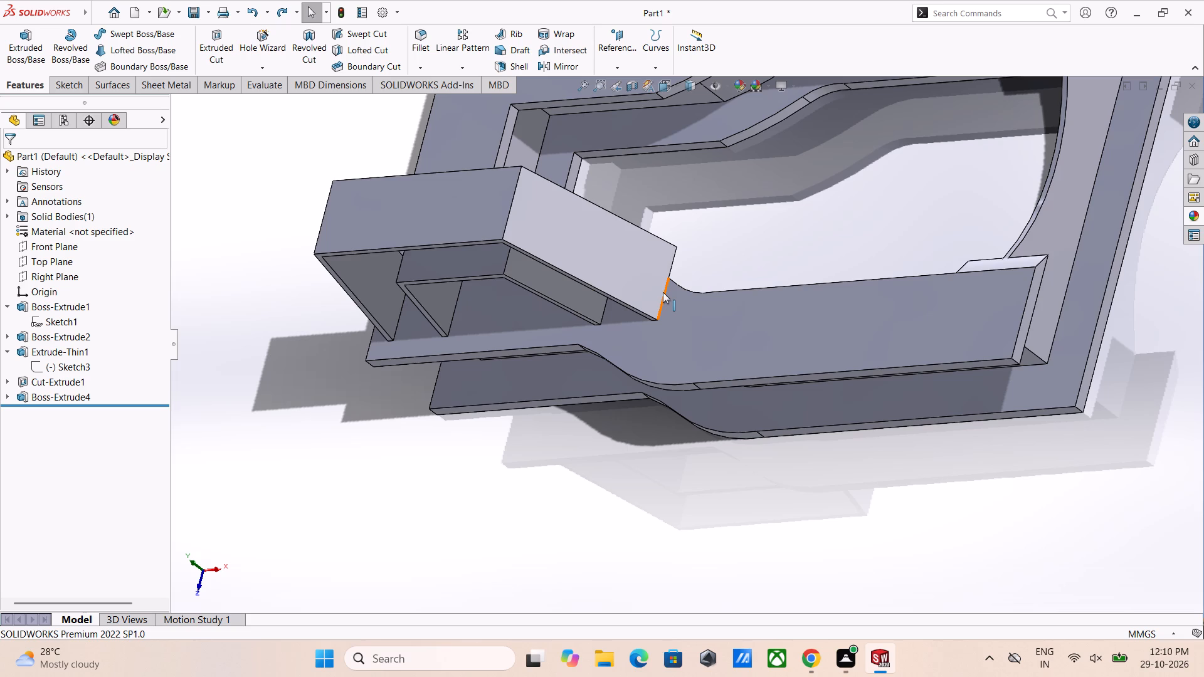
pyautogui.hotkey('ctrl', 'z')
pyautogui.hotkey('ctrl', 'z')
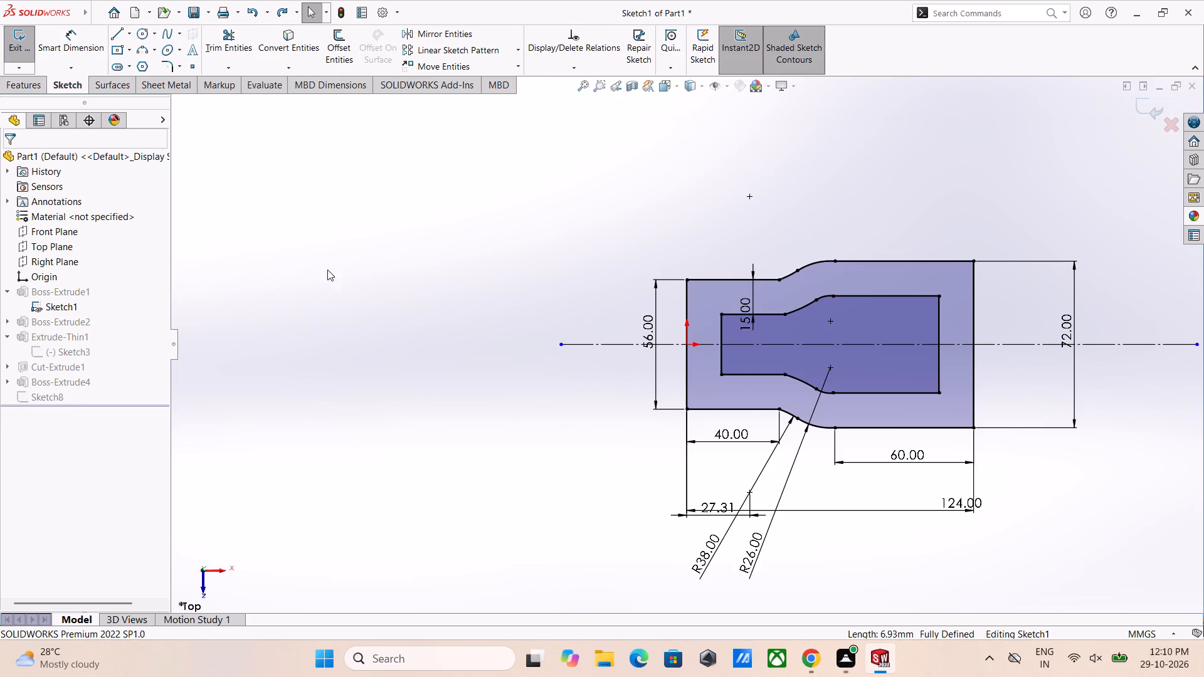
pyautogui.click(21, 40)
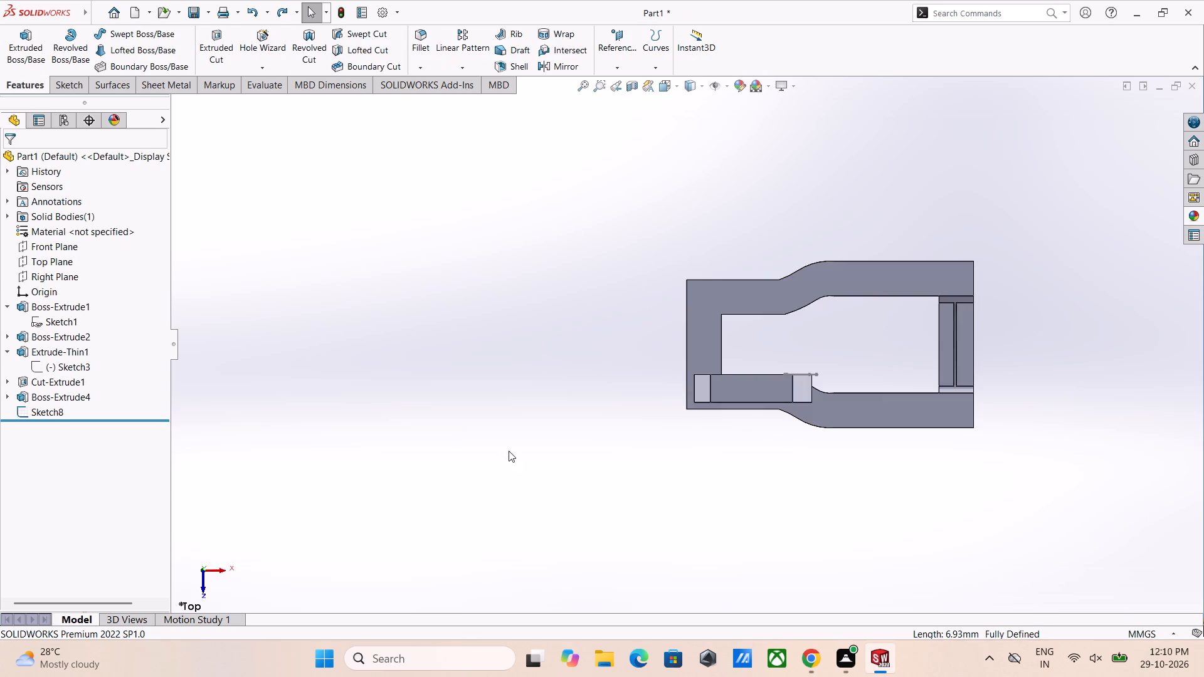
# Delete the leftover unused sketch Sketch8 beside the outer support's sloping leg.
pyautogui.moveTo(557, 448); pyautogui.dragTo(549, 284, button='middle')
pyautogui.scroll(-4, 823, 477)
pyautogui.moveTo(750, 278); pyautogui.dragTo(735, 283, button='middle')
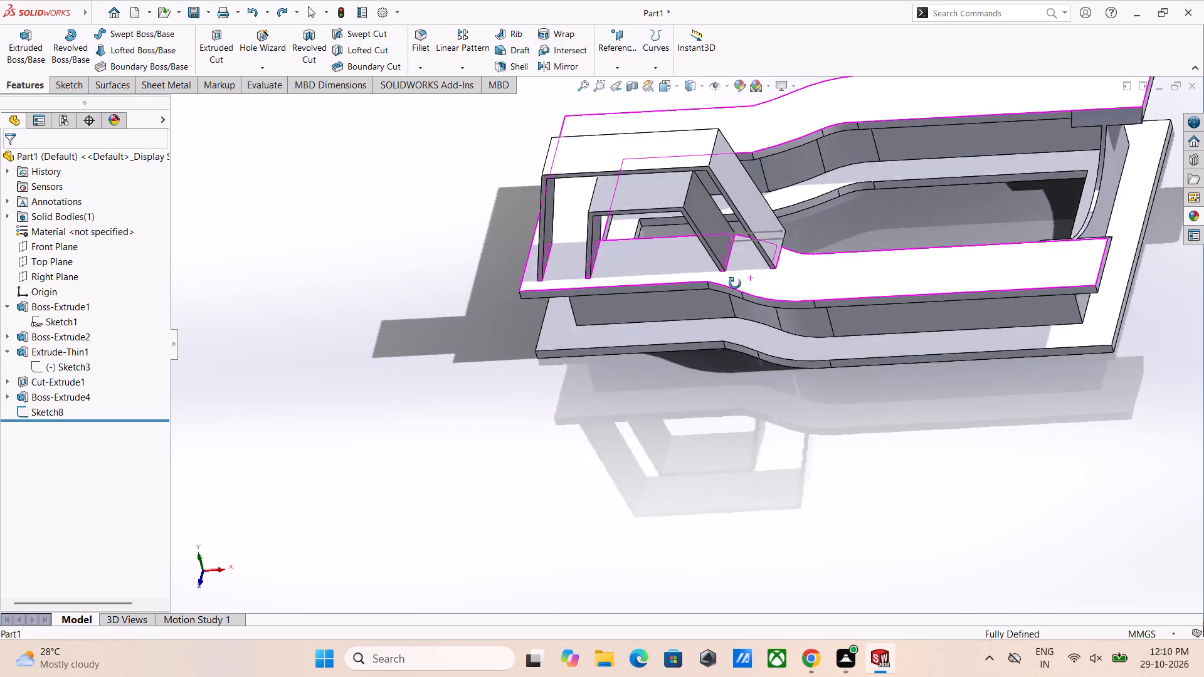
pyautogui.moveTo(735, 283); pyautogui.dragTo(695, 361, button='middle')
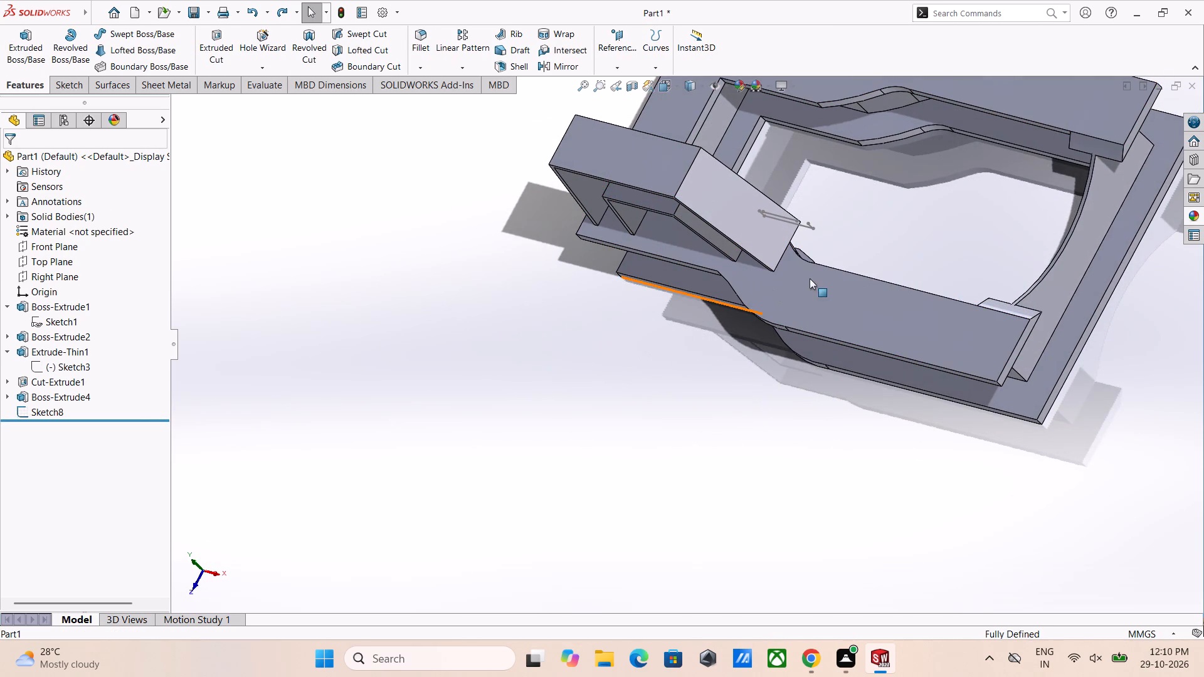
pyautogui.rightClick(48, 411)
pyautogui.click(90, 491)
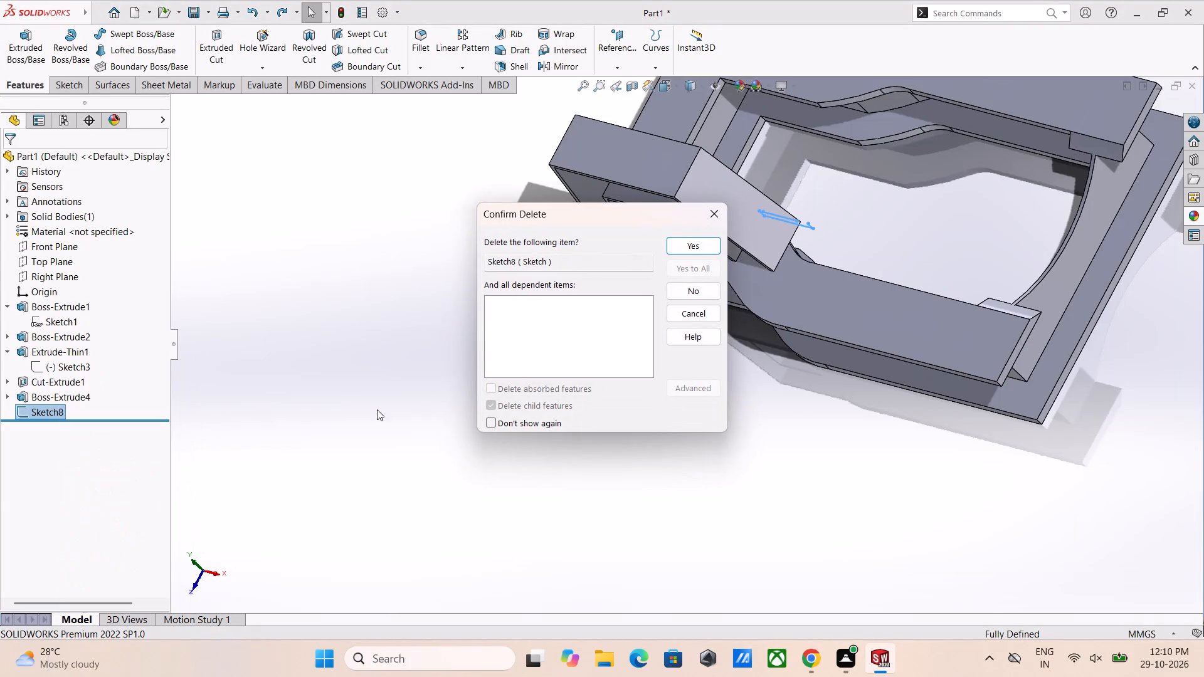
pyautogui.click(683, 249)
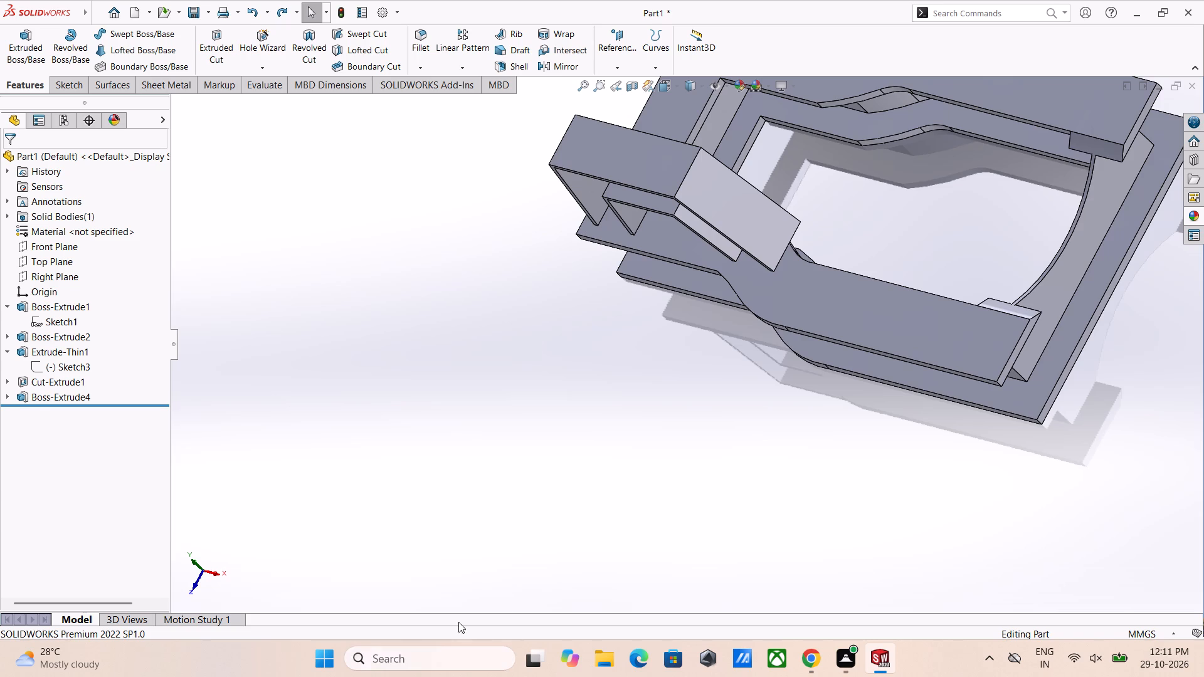
# Edit the base frame's profile sketch and set the narrow section's straight edge length to 60 mm.
pyautogui.moveTo(724, 391); pyautogui.dragTo(761, 283, button='middle')
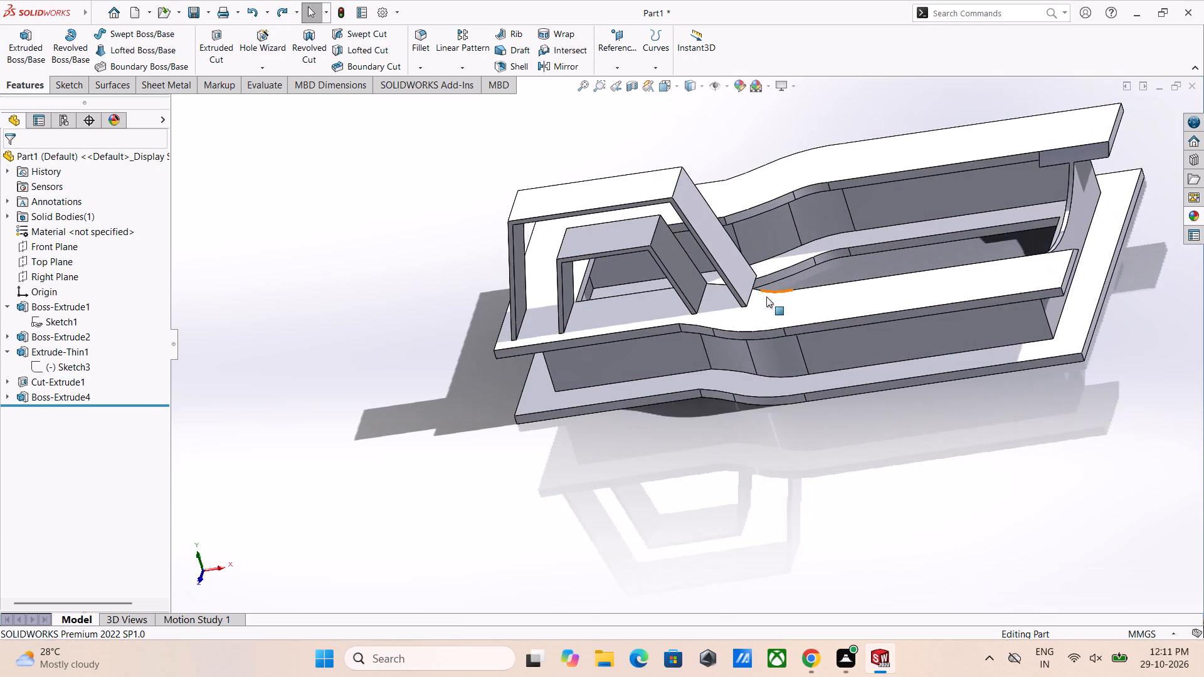
pyautogui.moveTo(707, 380); pyautogui.dragTo(714, 328, button='middle')
pyautogui.scroll(-4, 773, 455)
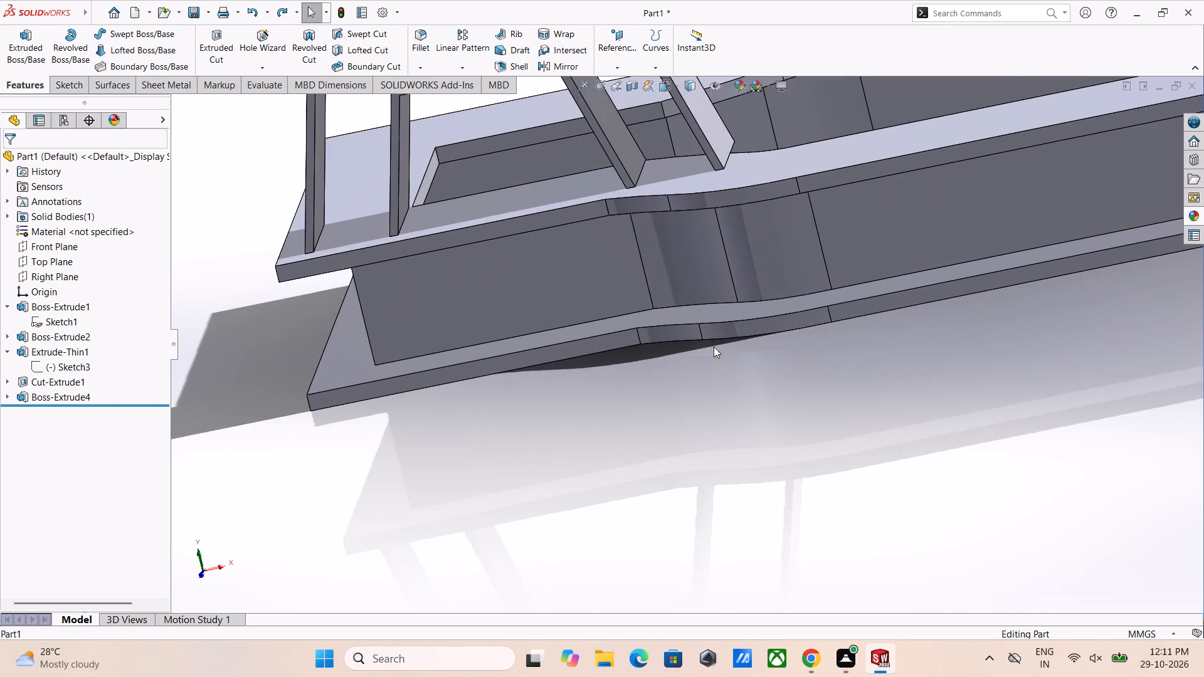
pyautogui.moveTo(714, 359); pyautogui.dragTo(719, 434, button='middle')
pyautogui.scroll(6, 718, 429)
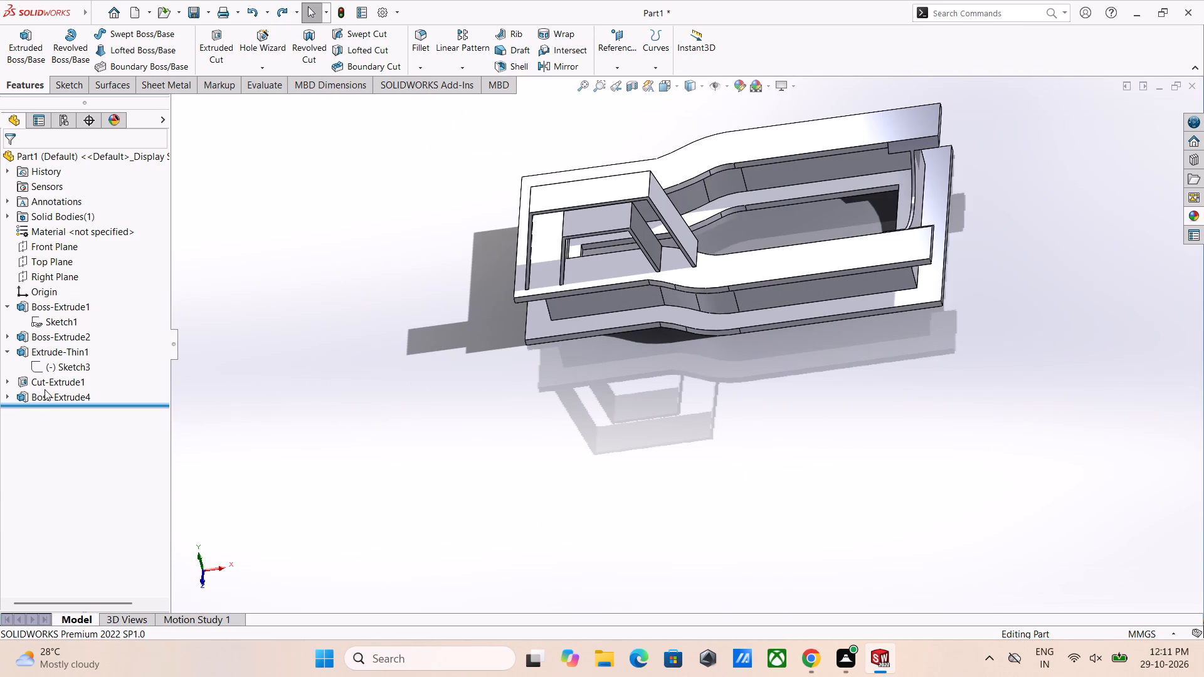
pyautogui.rightClick(56, 315)
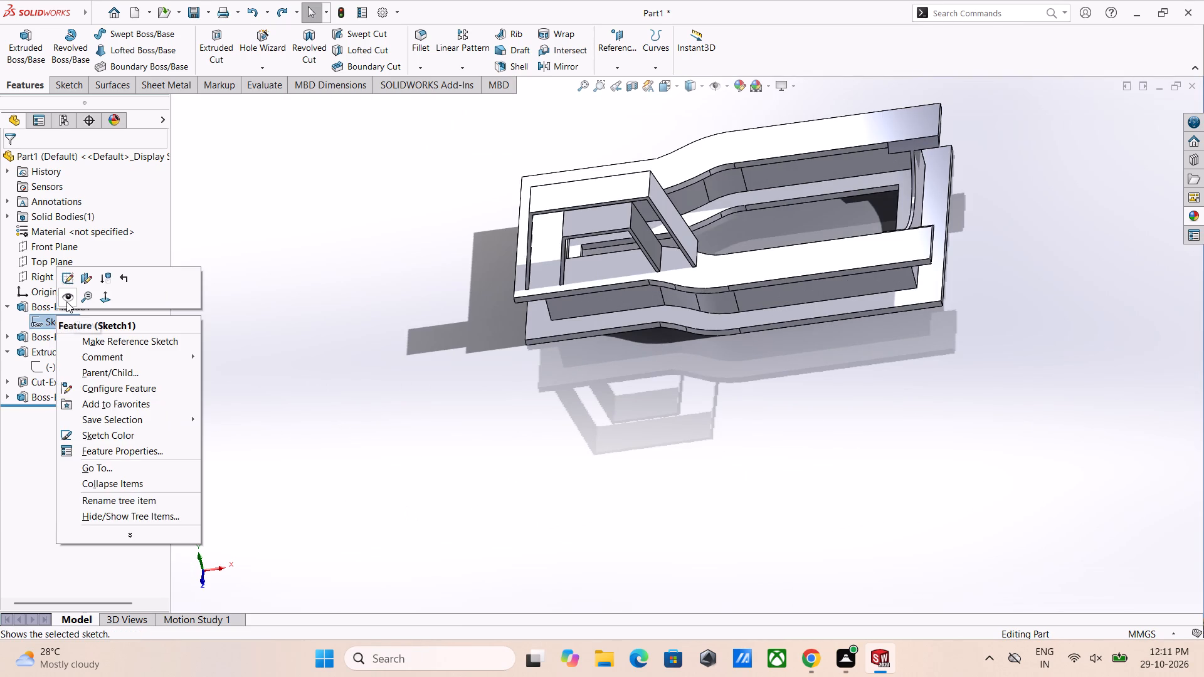
pyautogui.click(71, 281)
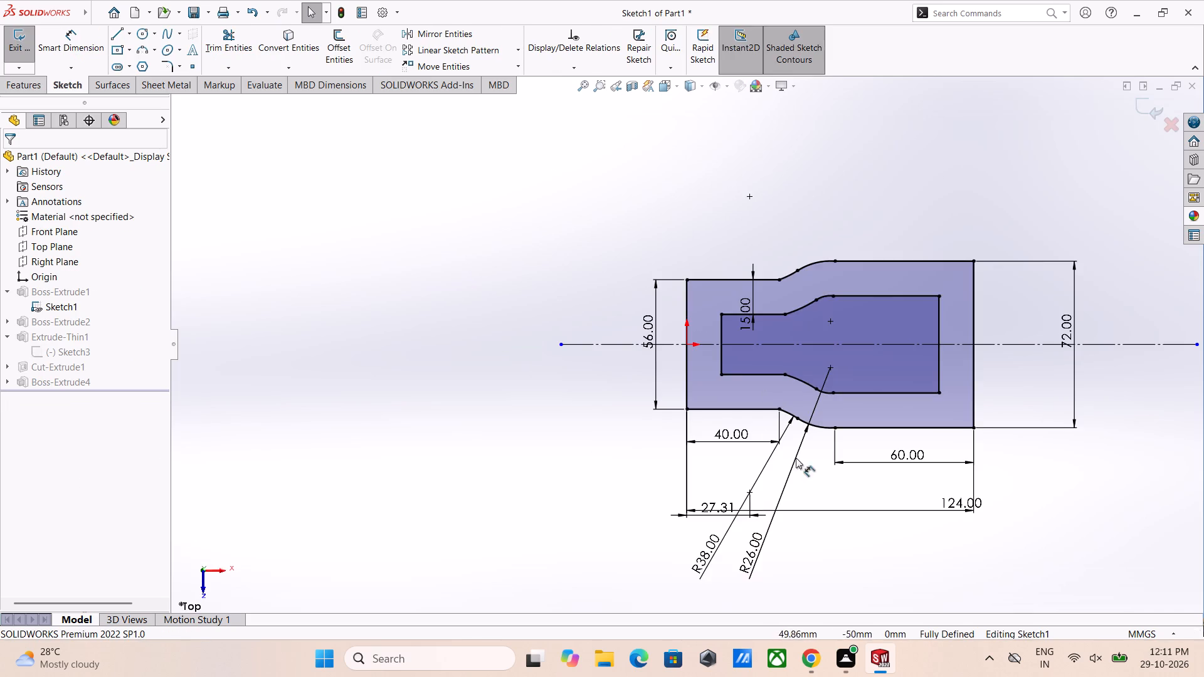
pyautogui.scroll(-5, 752, 426)
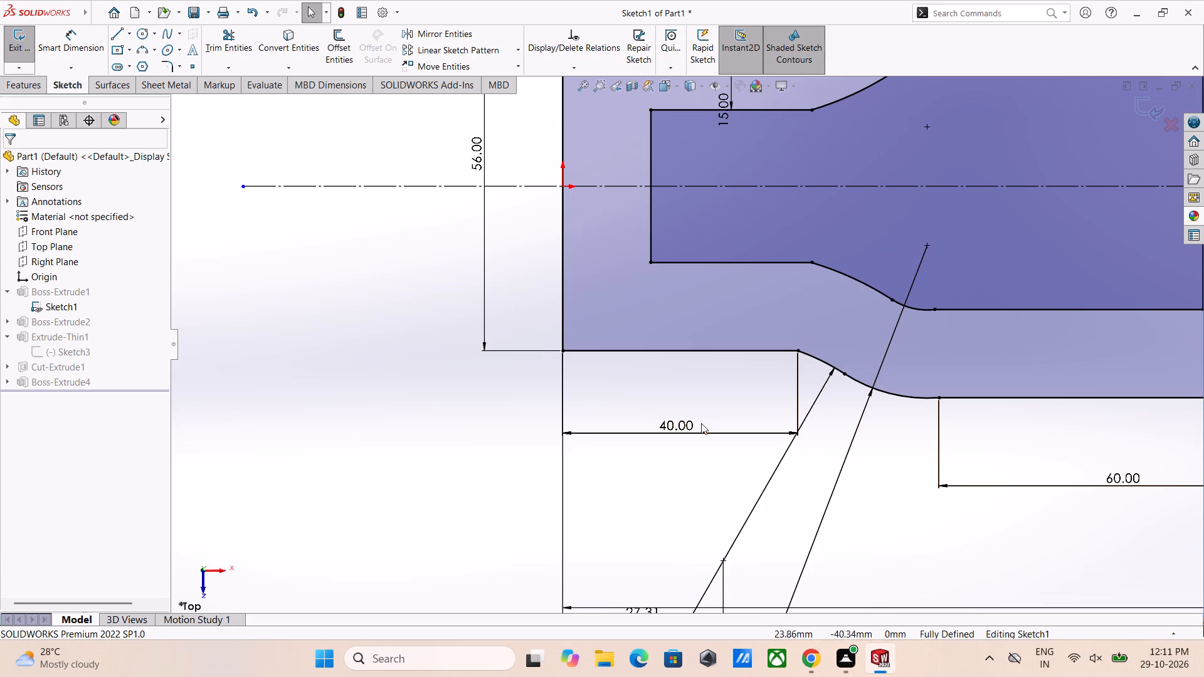
pyautogui.doubleClick(676, 428)
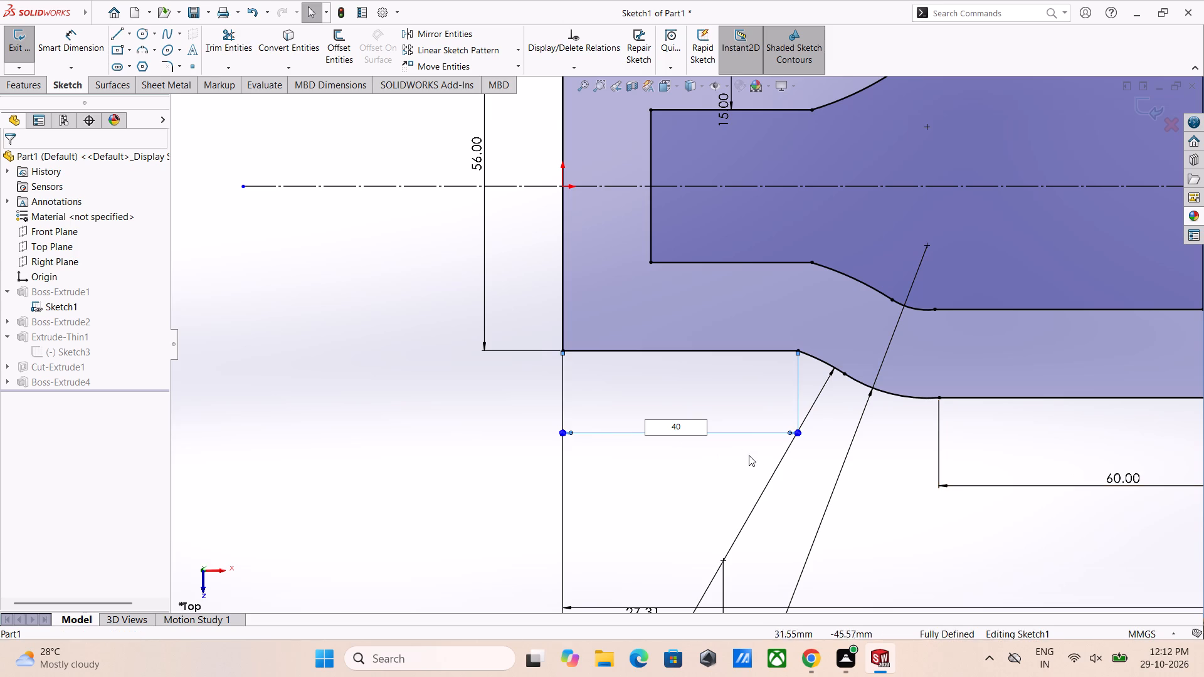
pyautogui.hotkey('ctrl', 'a')
pyautogui.write('60')
pyautogui.press('Return')
# Set the wide section's straight edge length to 40 mm in the frame profile sketch.
pyautogui.doubleClick(1131, 476)
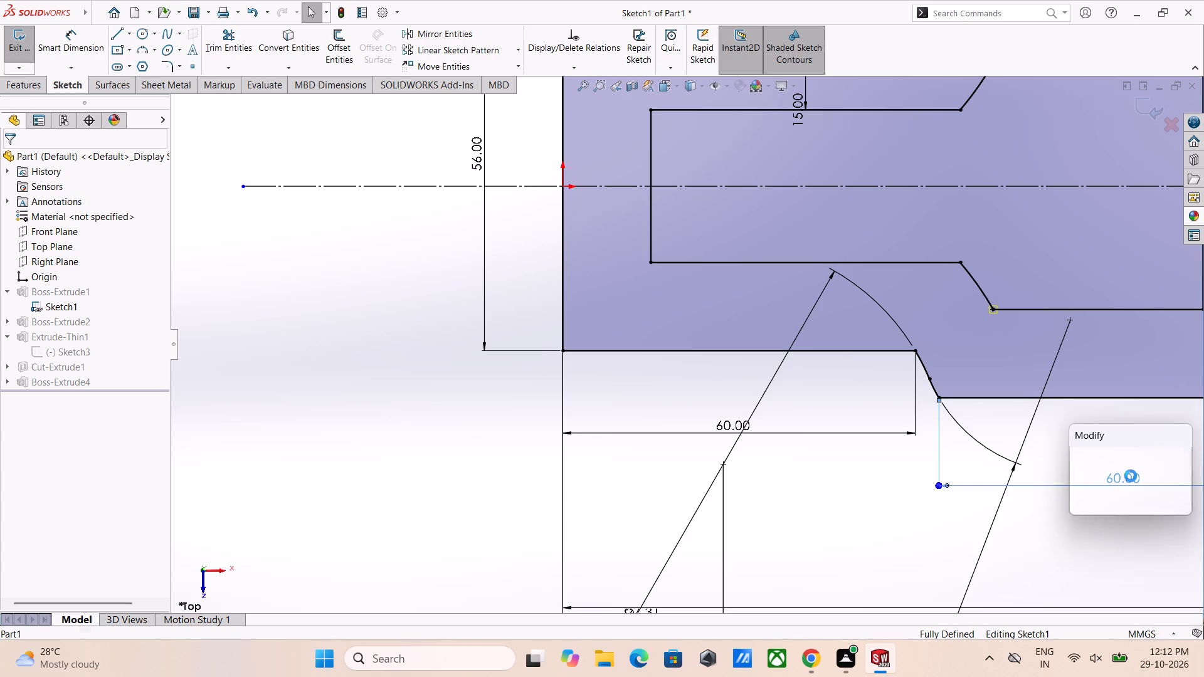
pyautogui.press('4')
pyautogui.press('0')
pyautogui.press('Return')
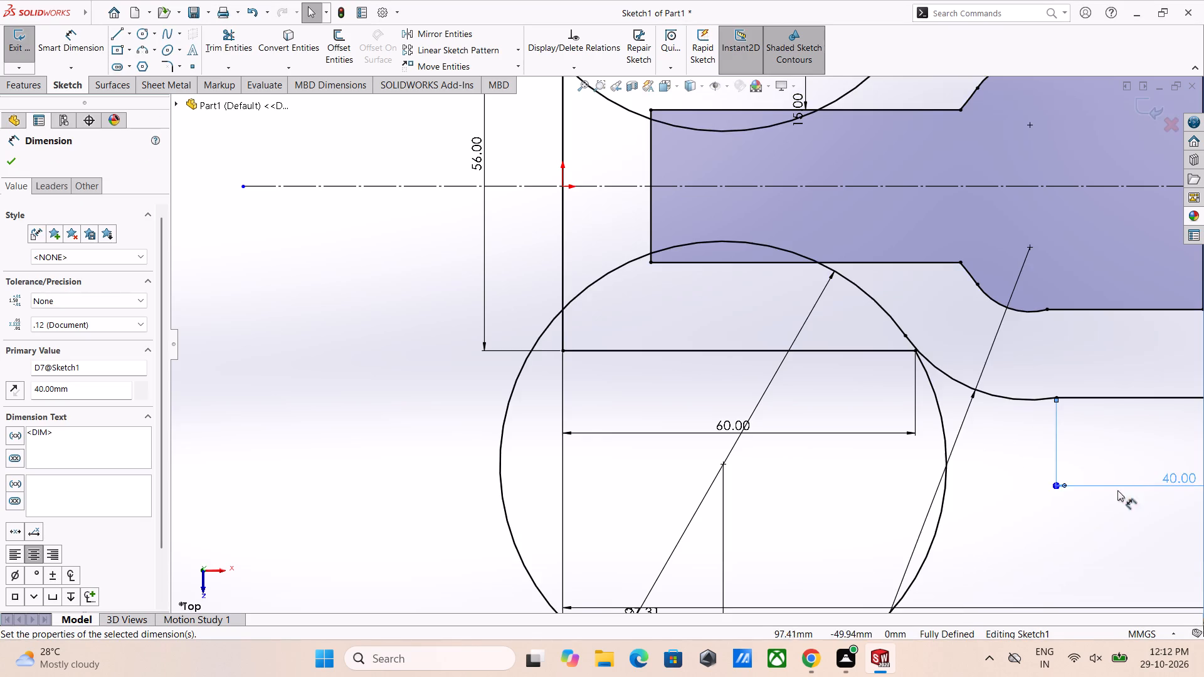
# Trim away both large R38 circles and the leftover arc segment between the outer and inner narrow-section edges of the frame profile.
pyautogui.scroll(7, 1059, 472)
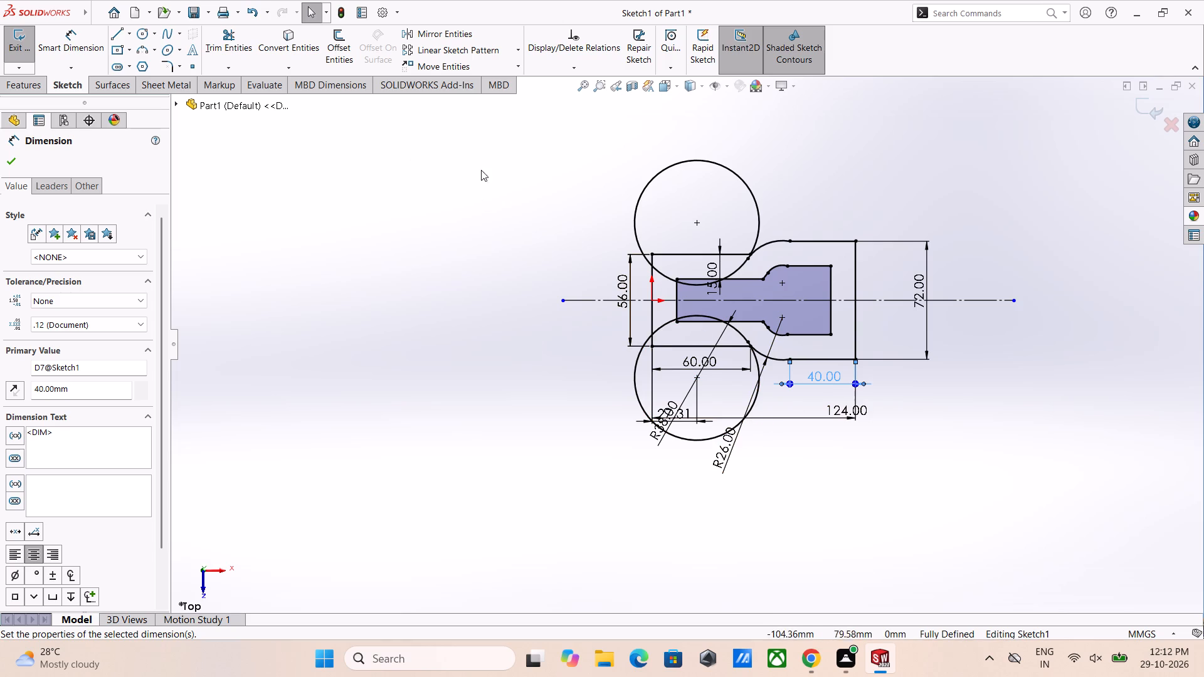
pyautogui.click(226, 43)
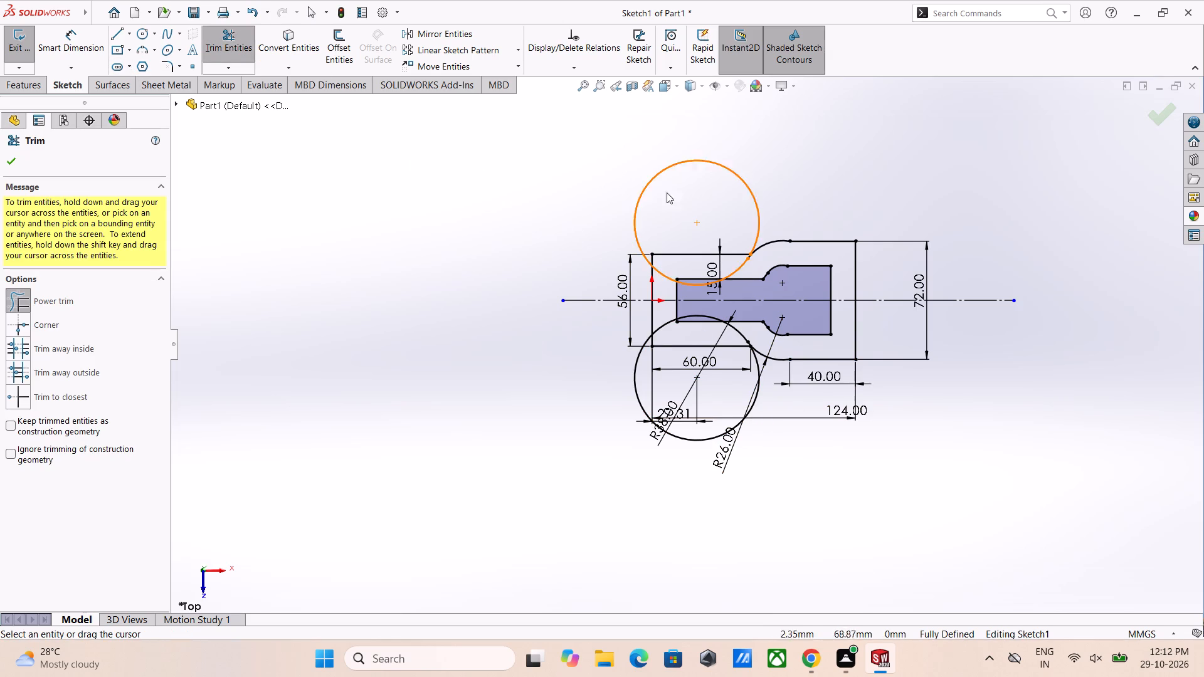
pyautogui.moveTo(682, 198); pyautogui.dragTo(618, 155)
pyautogui.moveTo(674, 261); pyautogui.dragTo(645, 304)
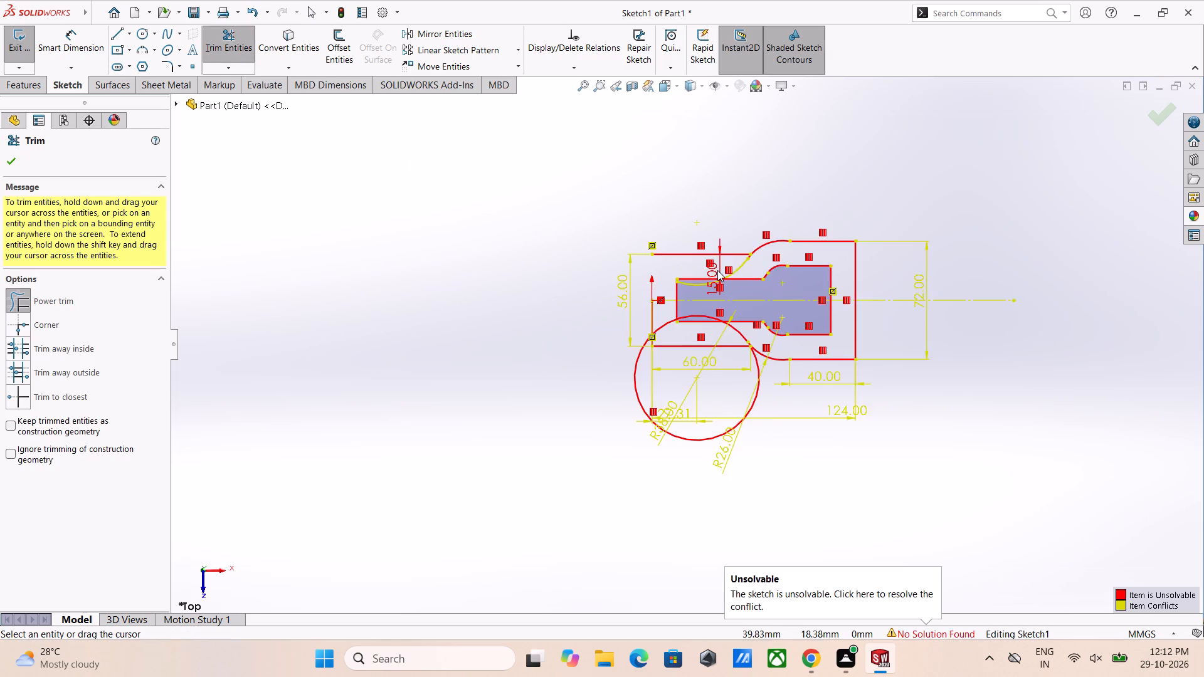
pyautogui.scroll(-3, 710, 285)
pyautogui.moveTo(698, 306); pyautogui.dragTo(684, 287)
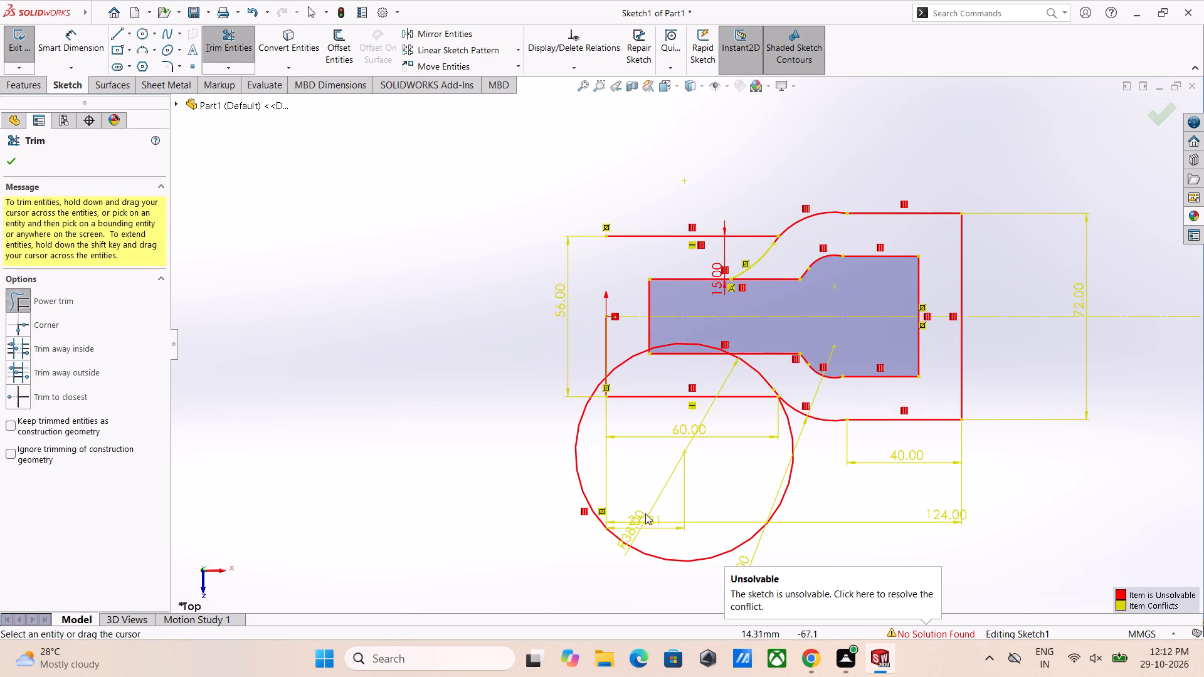
pyautogui.moveTo(695, 580); pyautogui.dragTo(675, 554)
pyautogui.moveTo(650, 381); pyautogui.dragTo(632, 361)
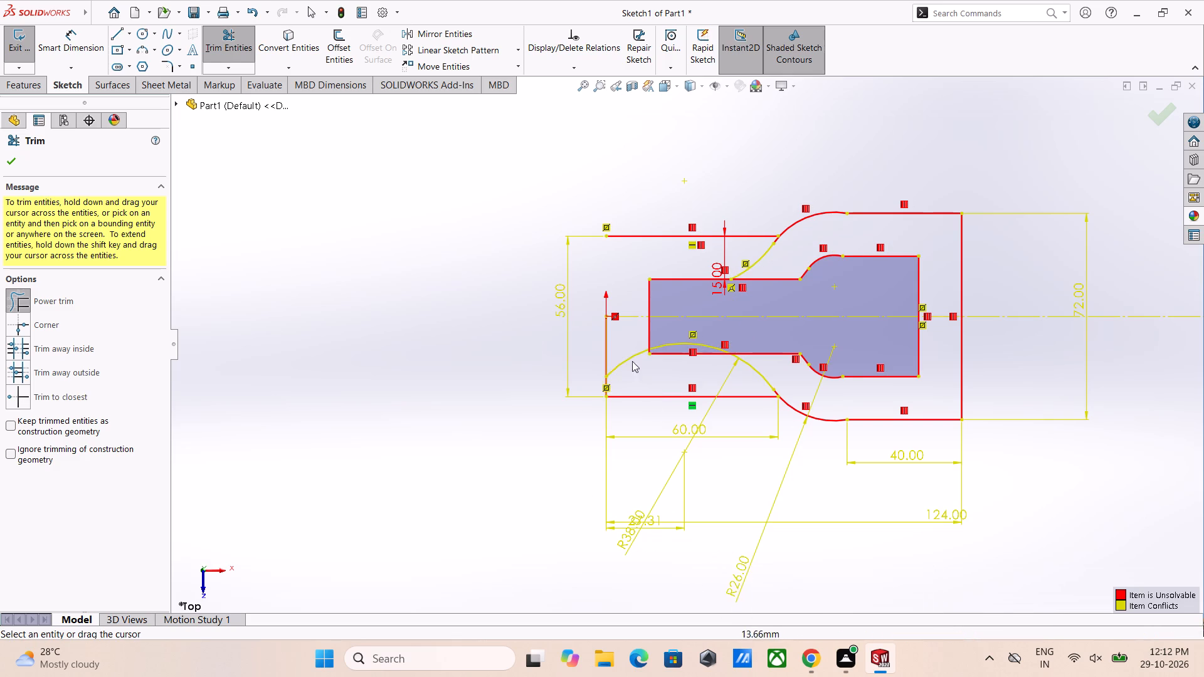
pyautogui.moveTo(632, 361); pyautogui.dragTo(603, 322)
pyautogui.moveTo(744, 383); pyautogui.dragTo(762, 358)
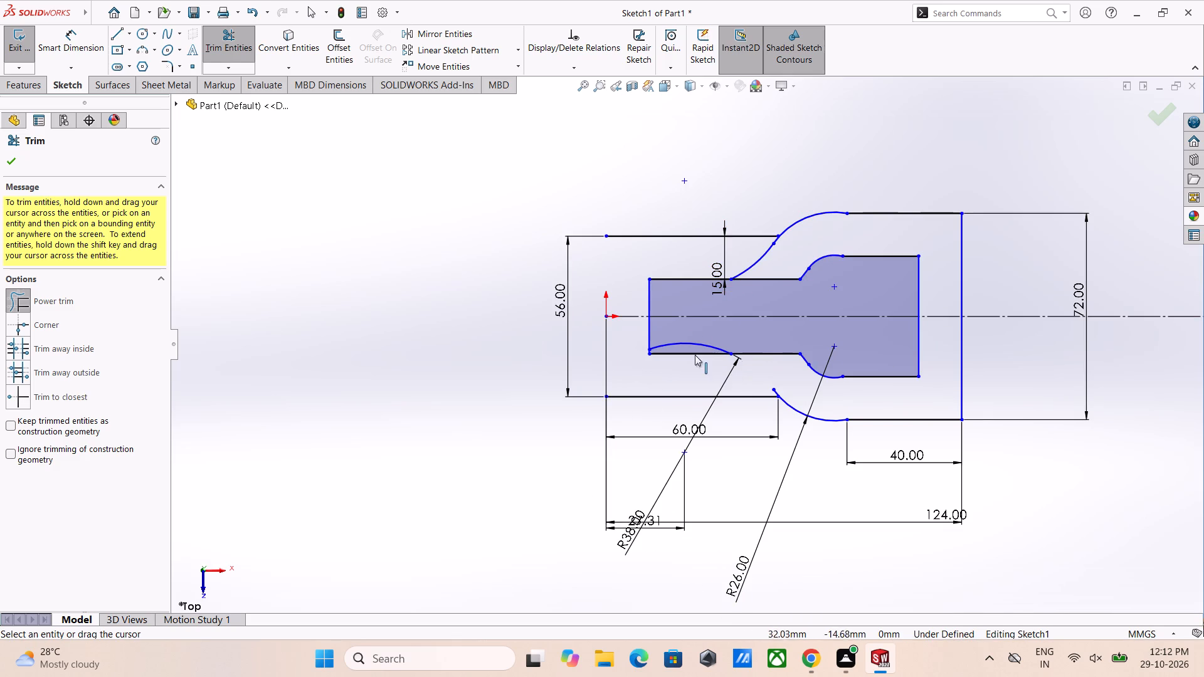
pyautogui.moveTo(689, 349); pyautogui.dragTo(690, 332)
pyautogui.scroll(2, 729, 374)
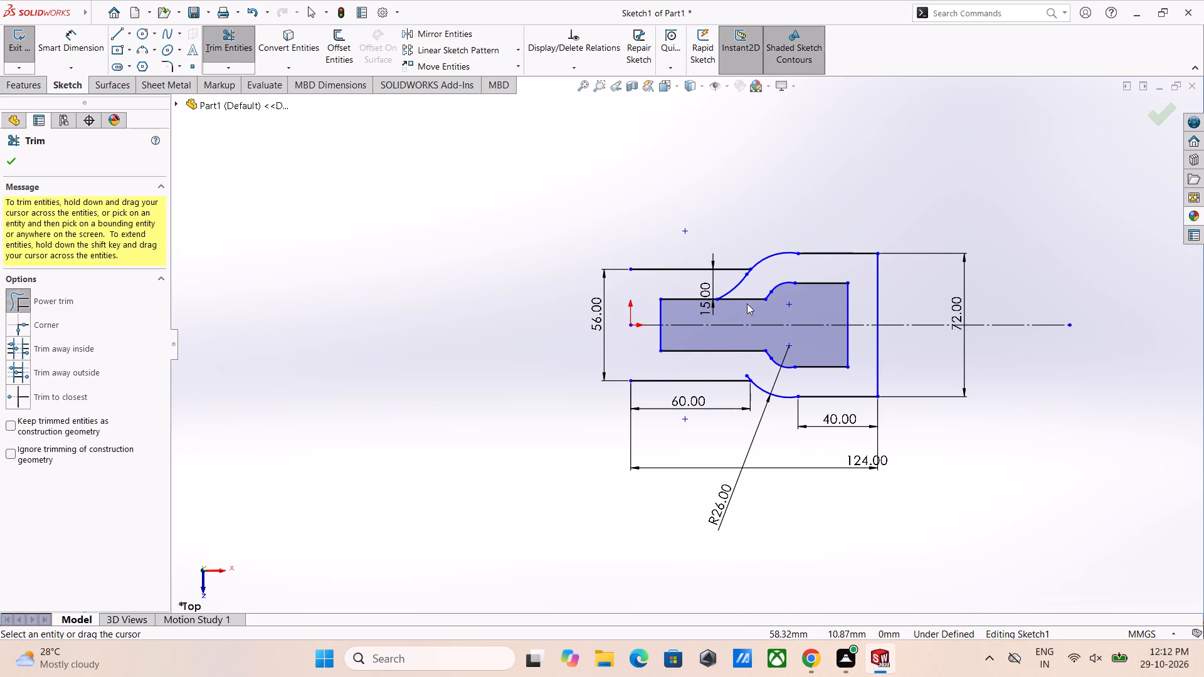
pyautogui.moveTo(749, 283); pyautogui.dragTo(732, 278)
pyautogui.moveTo(732, 278); pyautogui.dragTo(722, 275)
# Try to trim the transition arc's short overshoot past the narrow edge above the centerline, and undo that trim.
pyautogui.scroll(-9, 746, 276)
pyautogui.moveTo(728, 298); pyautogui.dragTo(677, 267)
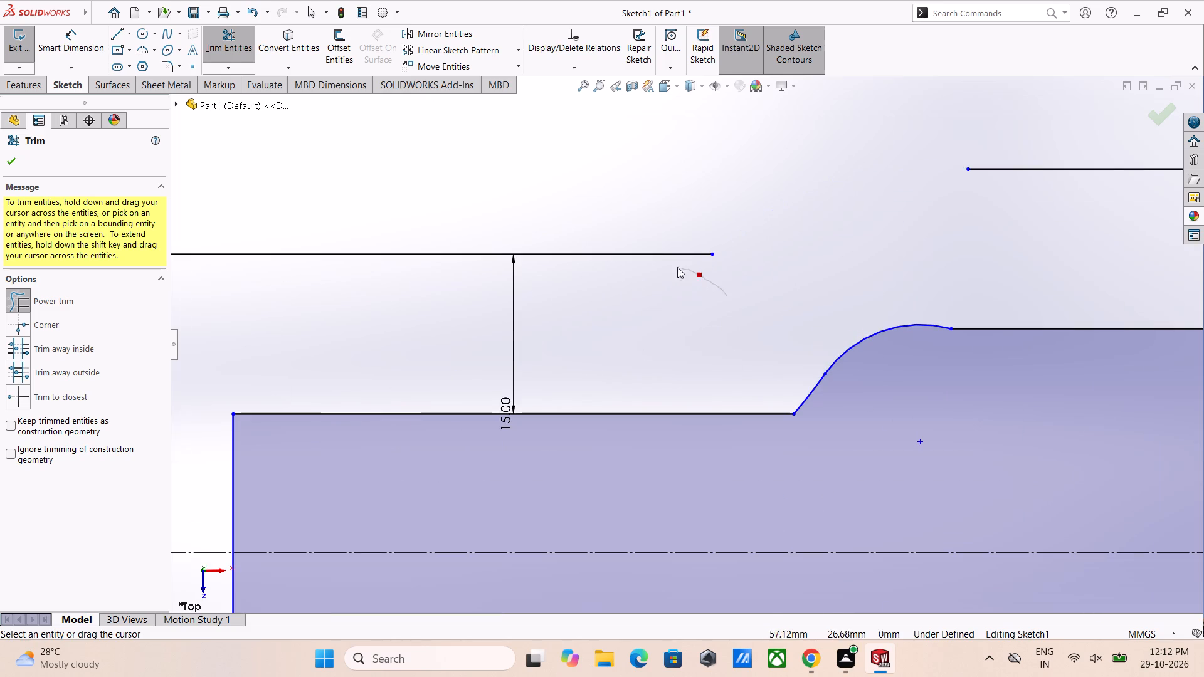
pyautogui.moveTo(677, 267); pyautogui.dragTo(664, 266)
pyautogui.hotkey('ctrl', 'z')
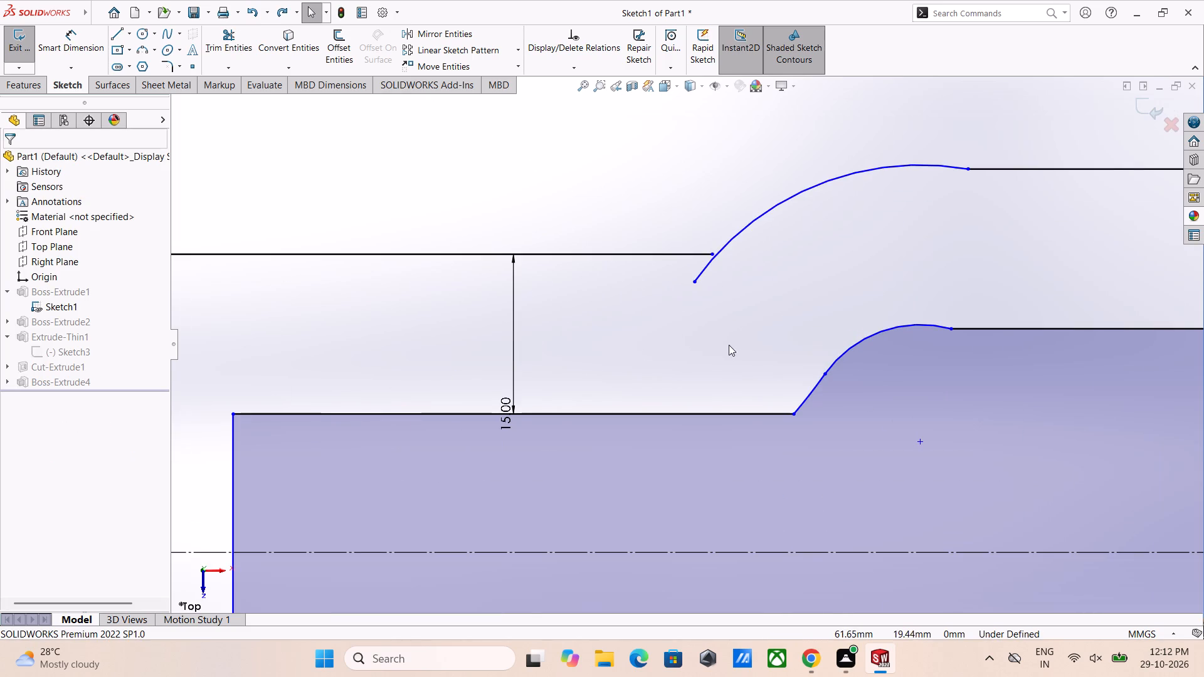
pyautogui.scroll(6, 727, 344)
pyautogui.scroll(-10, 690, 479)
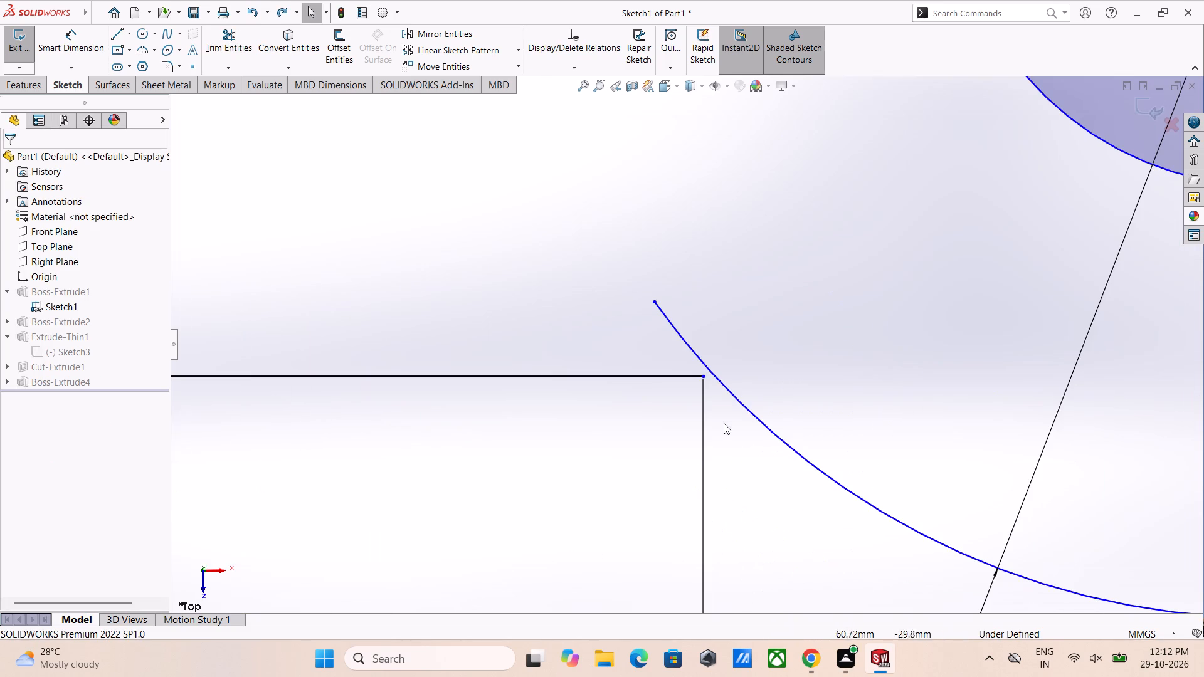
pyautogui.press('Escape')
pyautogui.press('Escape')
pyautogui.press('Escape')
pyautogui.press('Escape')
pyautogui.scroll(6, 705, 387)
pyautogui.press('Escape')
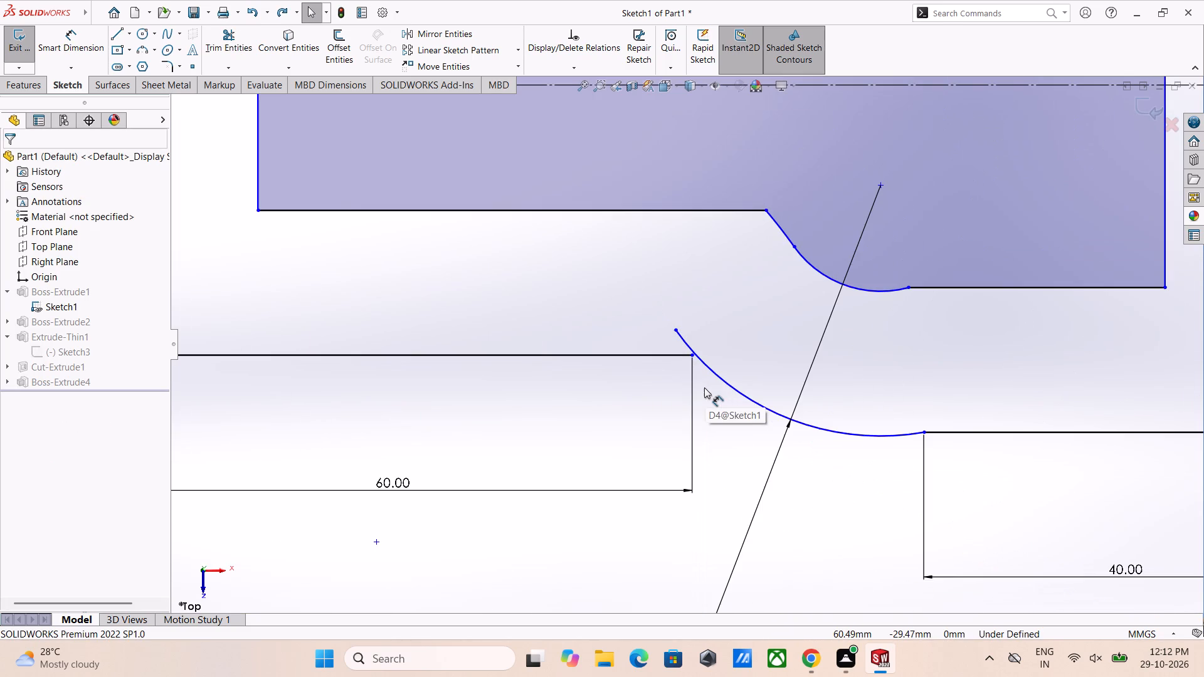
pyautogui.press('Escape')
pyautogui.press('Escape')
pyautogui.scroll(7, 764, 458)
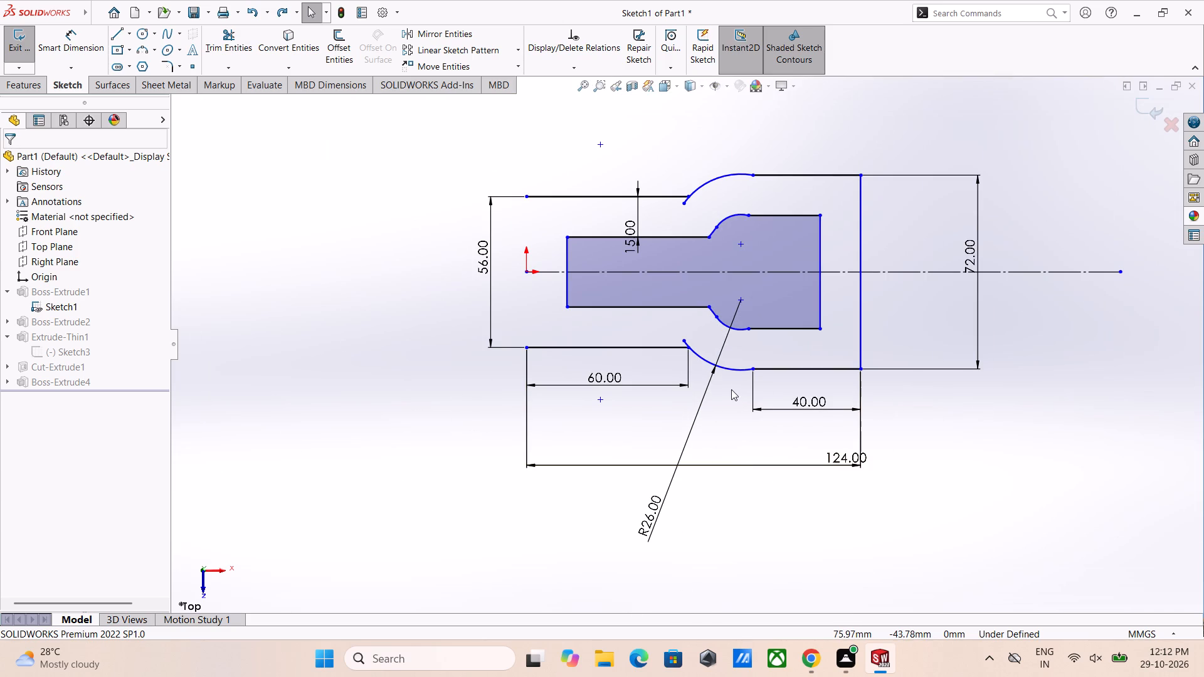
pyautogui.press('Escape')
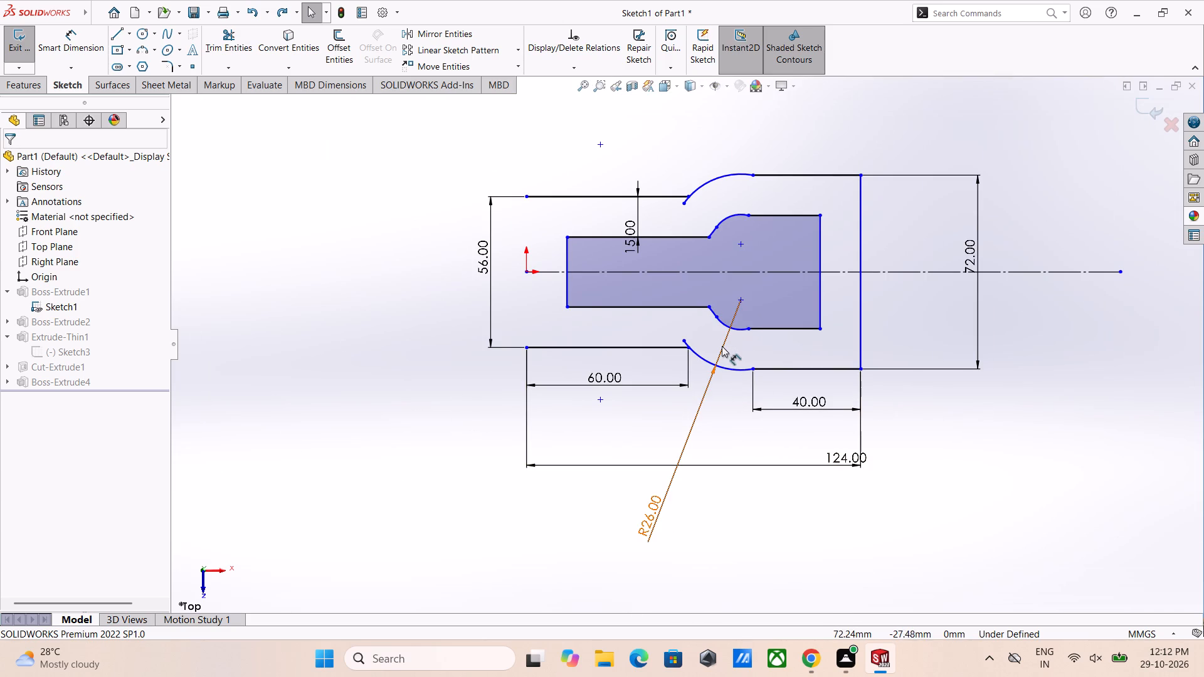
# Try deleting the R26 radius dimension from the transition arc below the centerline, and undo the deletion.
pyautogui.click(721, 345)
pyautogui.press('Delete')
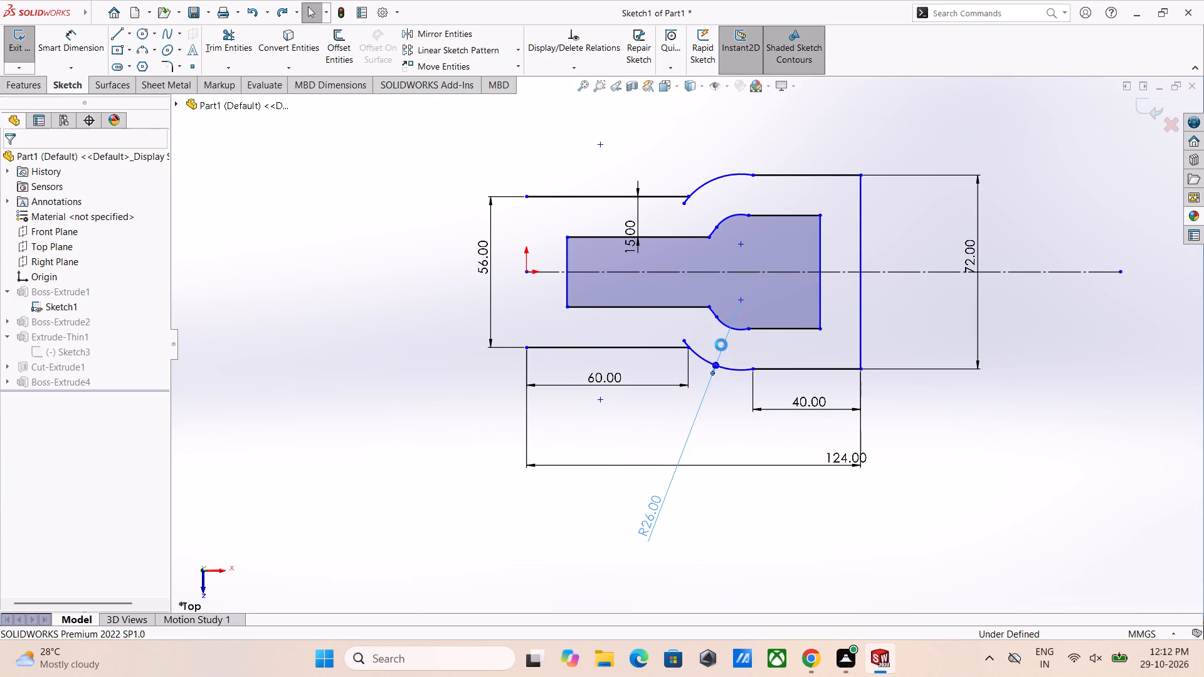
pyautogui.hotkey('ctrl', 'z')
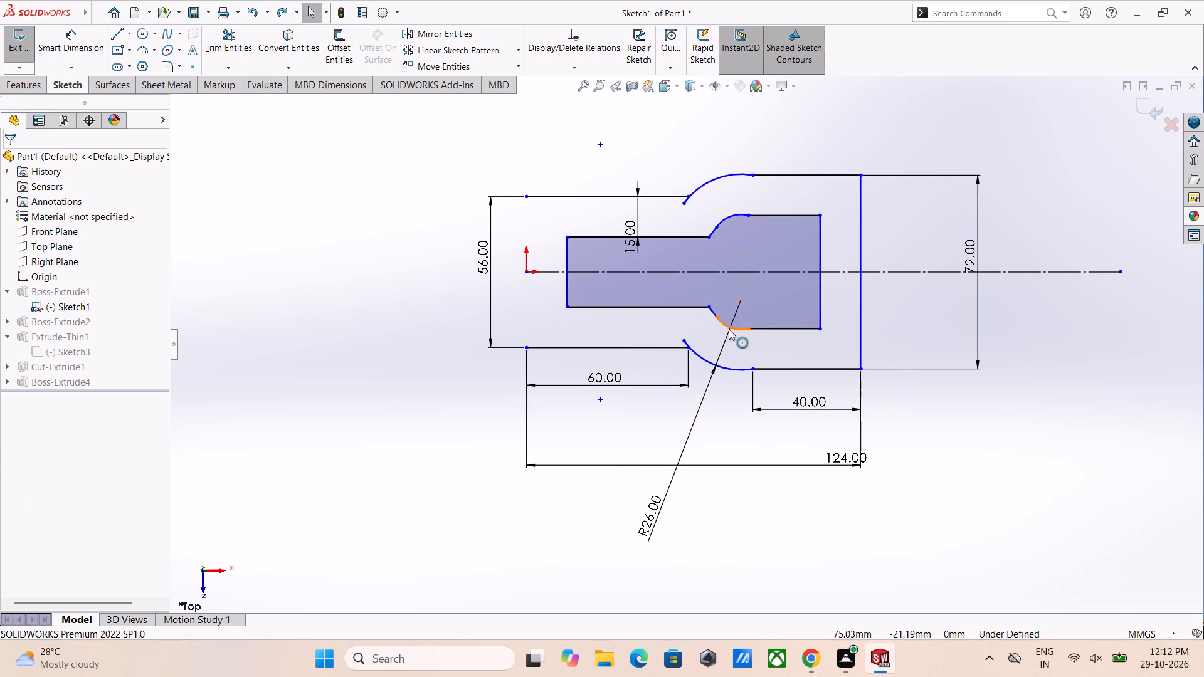
# Delete the R26 transition arc below the centerline, its offset arc and the offset circle remnant on the same side.
pyautogui.click(736, 370)
pyautogui.press('Delete')
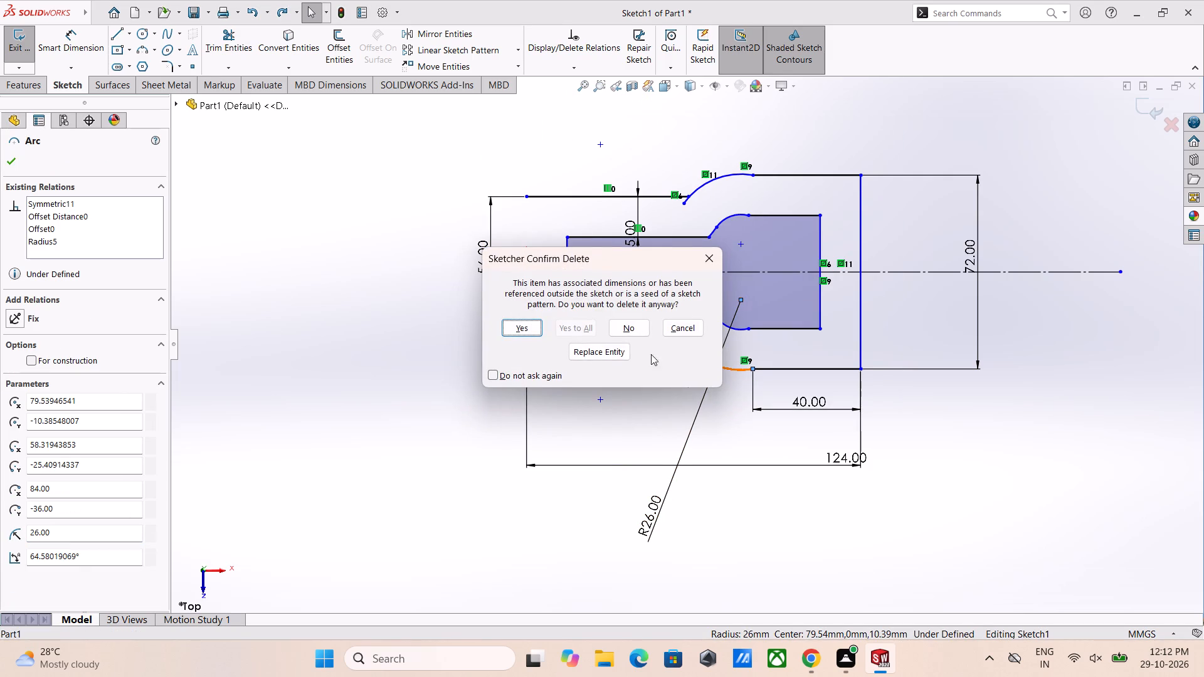
pyautogui.click(529, 330)
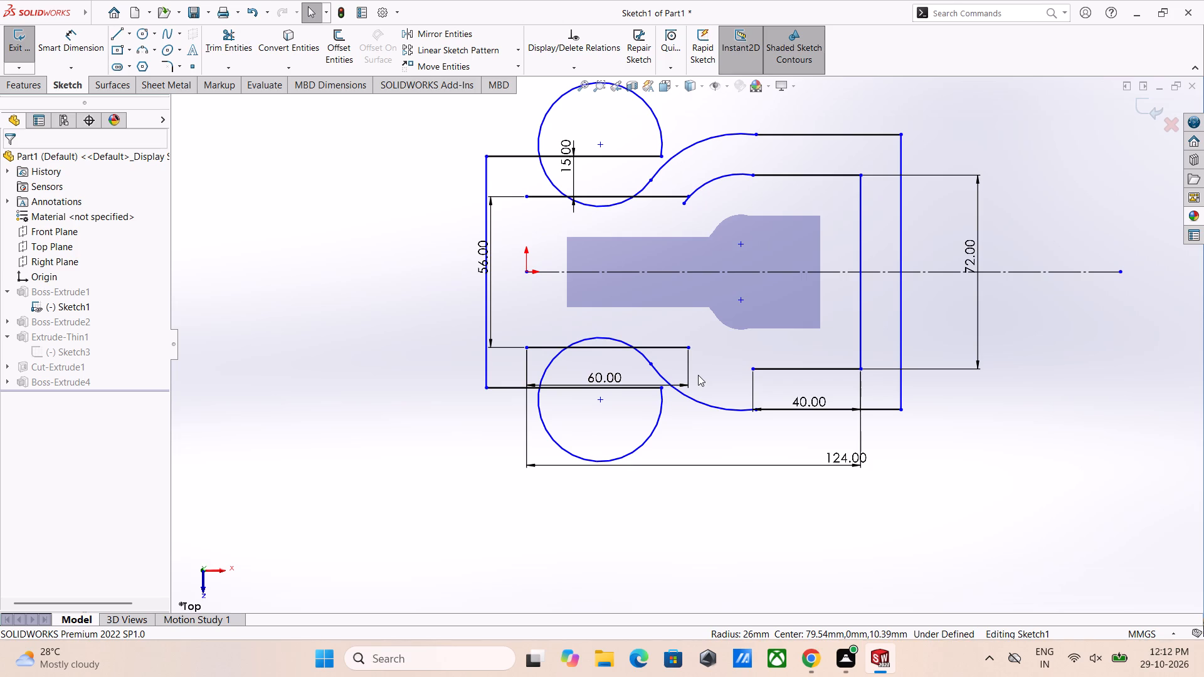
pyautogui.click(707, 406)
pyautogui.press('Delete')
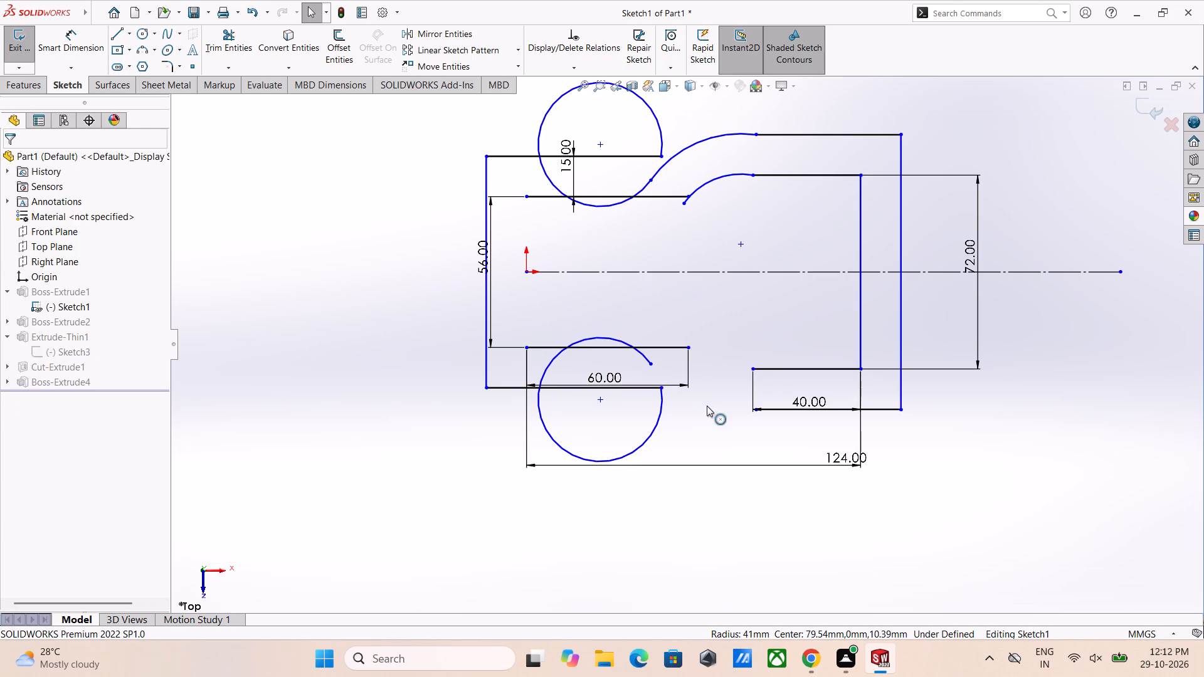
pyautogui.click(651, 432)
pyautogui.press('Delete')
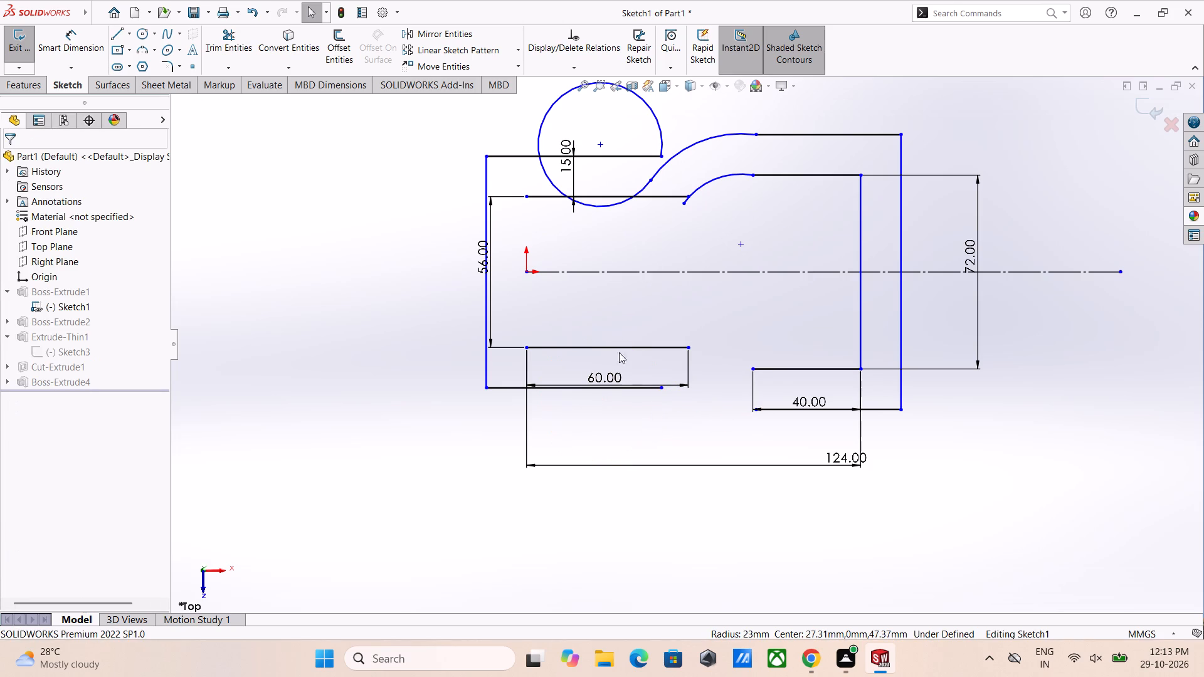
# Delete the offset circle remnant and both transition arcs above the centerline, leaving only straight profile lines.
pyautogui.click(616, 203)
pyautogui.press('Delete')
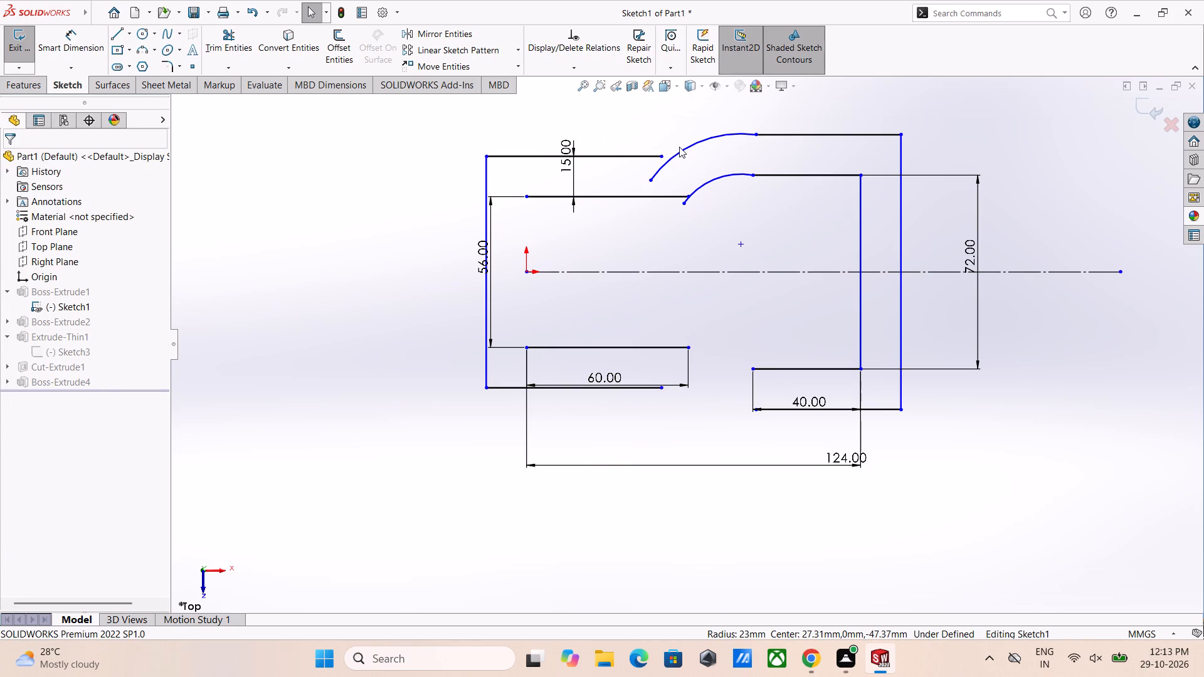
pyautogui.click(679, 147)
pyautogui.click(684, 151)
pyautogui.press('Delete')
pyautogui.click(705, 181)
pyautogui.press('Delete')
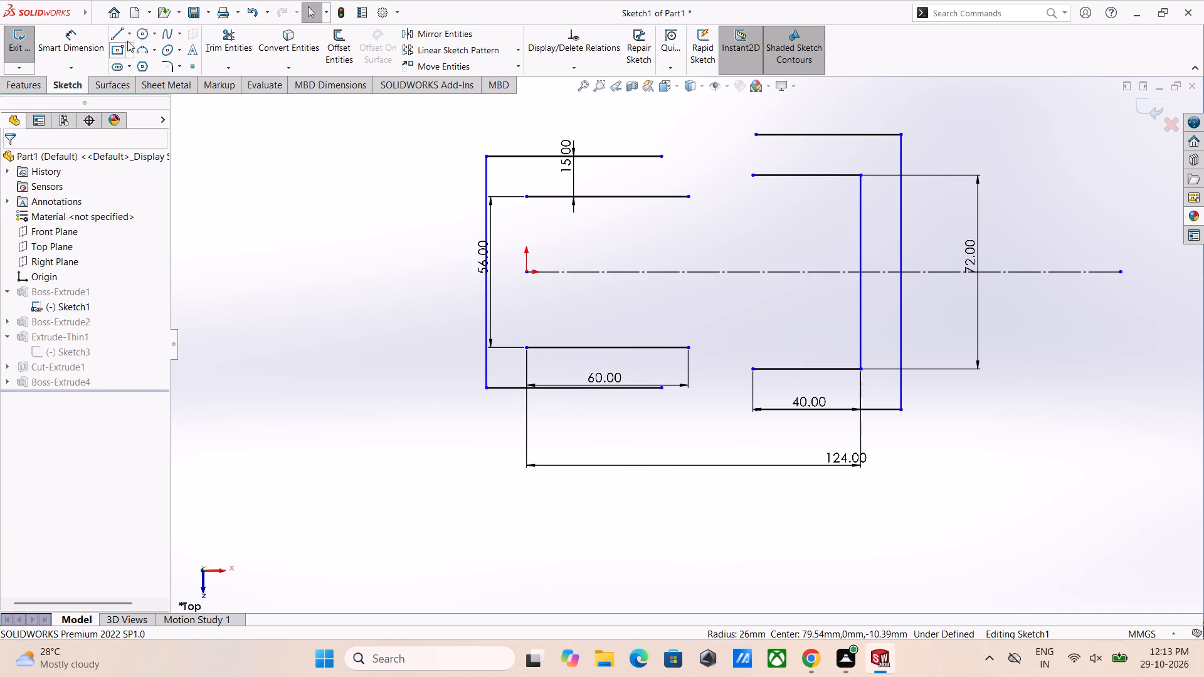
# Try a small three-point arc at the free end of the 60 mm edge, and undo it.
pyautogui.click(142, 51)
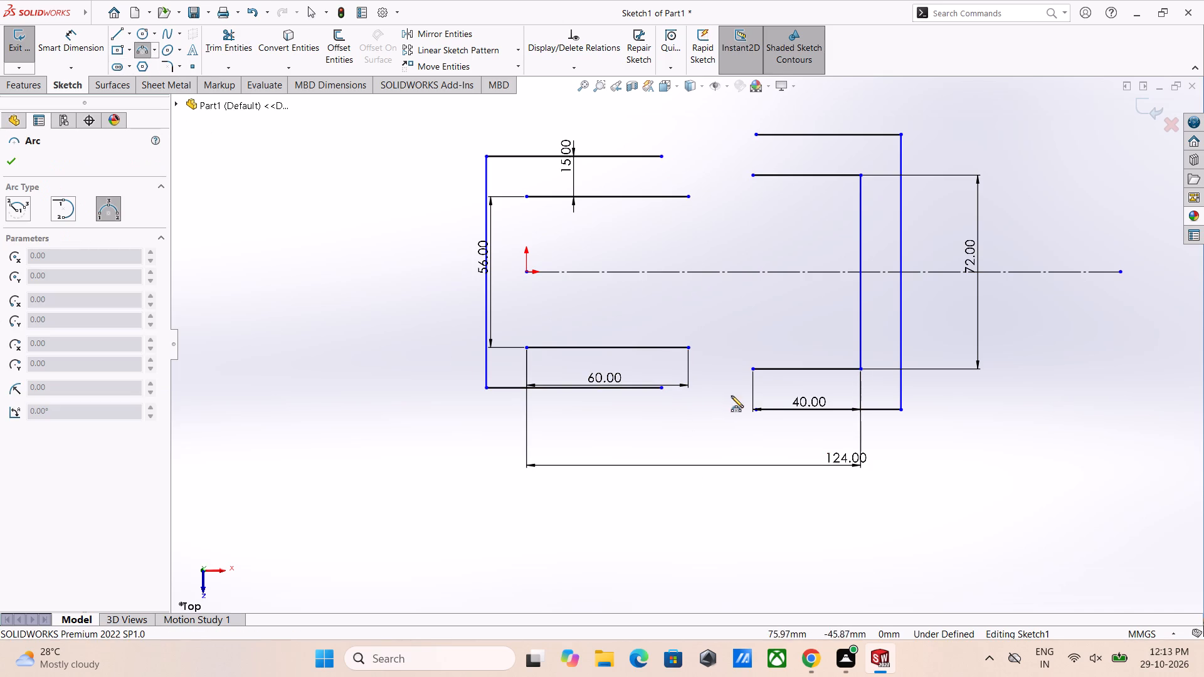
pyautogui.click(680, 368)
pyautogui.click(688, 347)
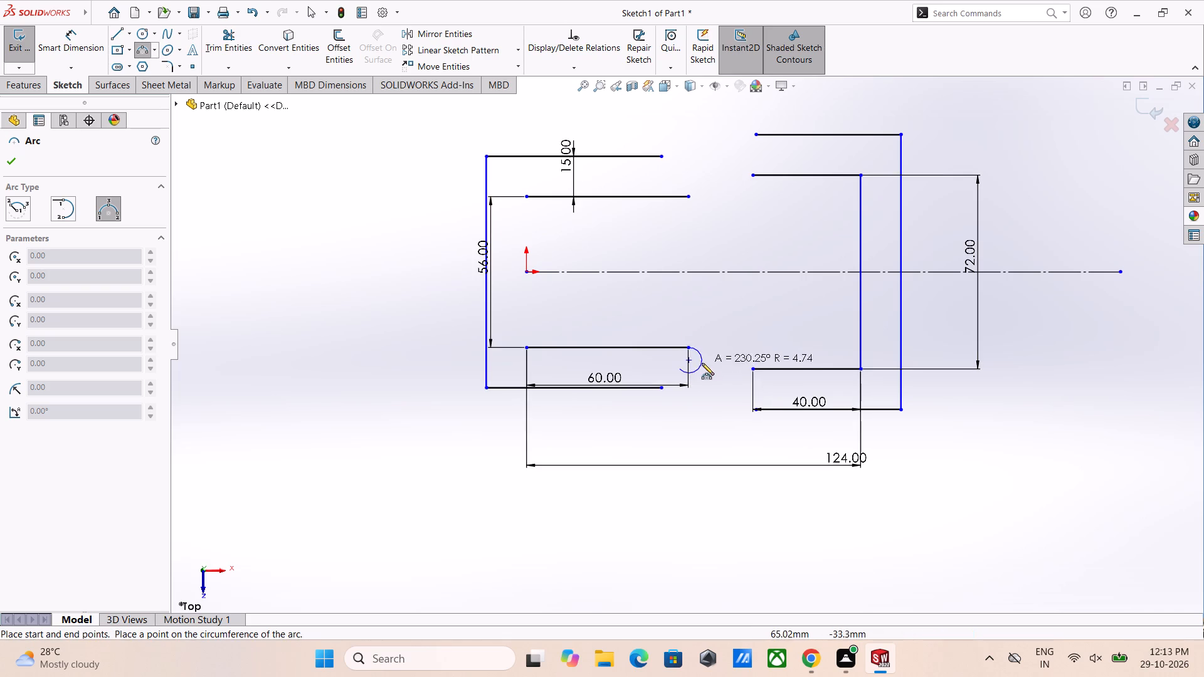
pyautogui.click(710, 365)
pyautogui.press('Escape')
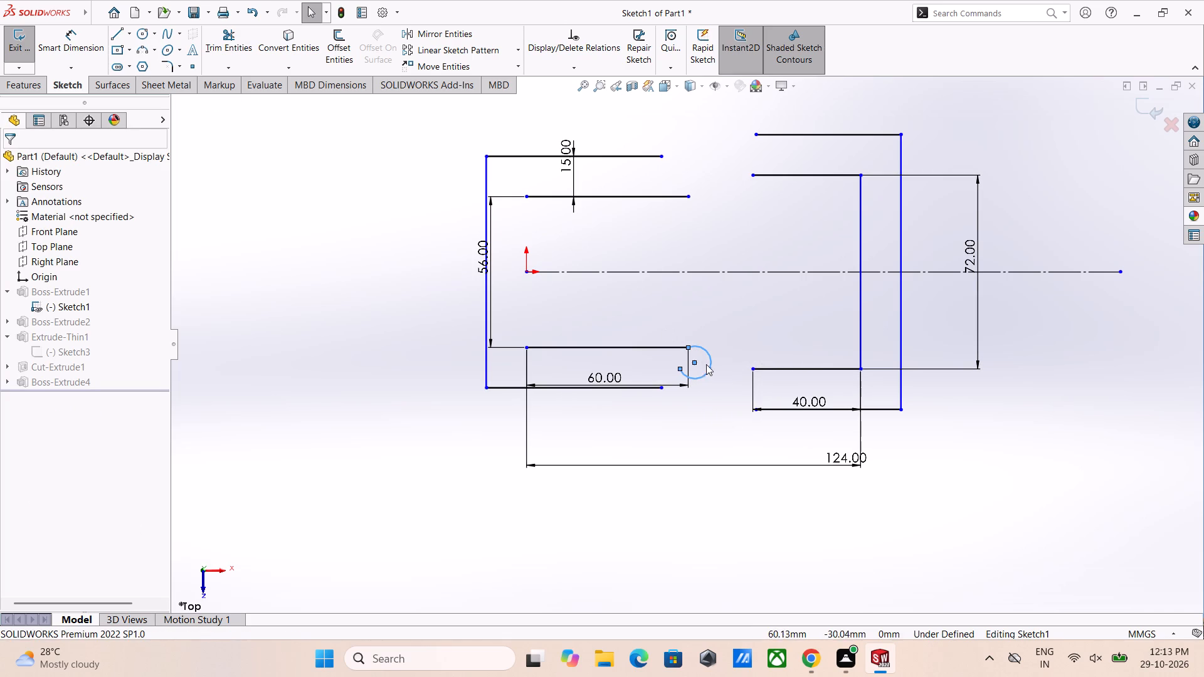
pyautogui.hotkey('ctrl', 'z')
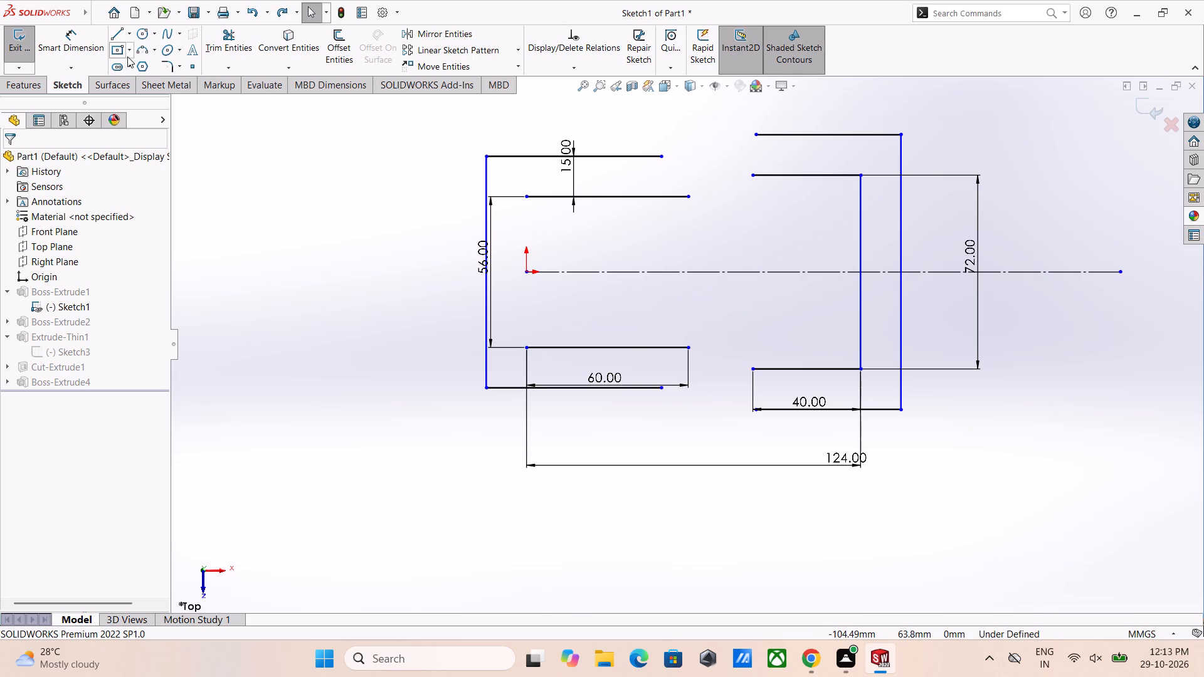
# Draw a centerpoint arc of about 9.3 mm radius starting at the free end of the 60 mm edge, curving away from the centerline.
pyautogui.click(152, 50)
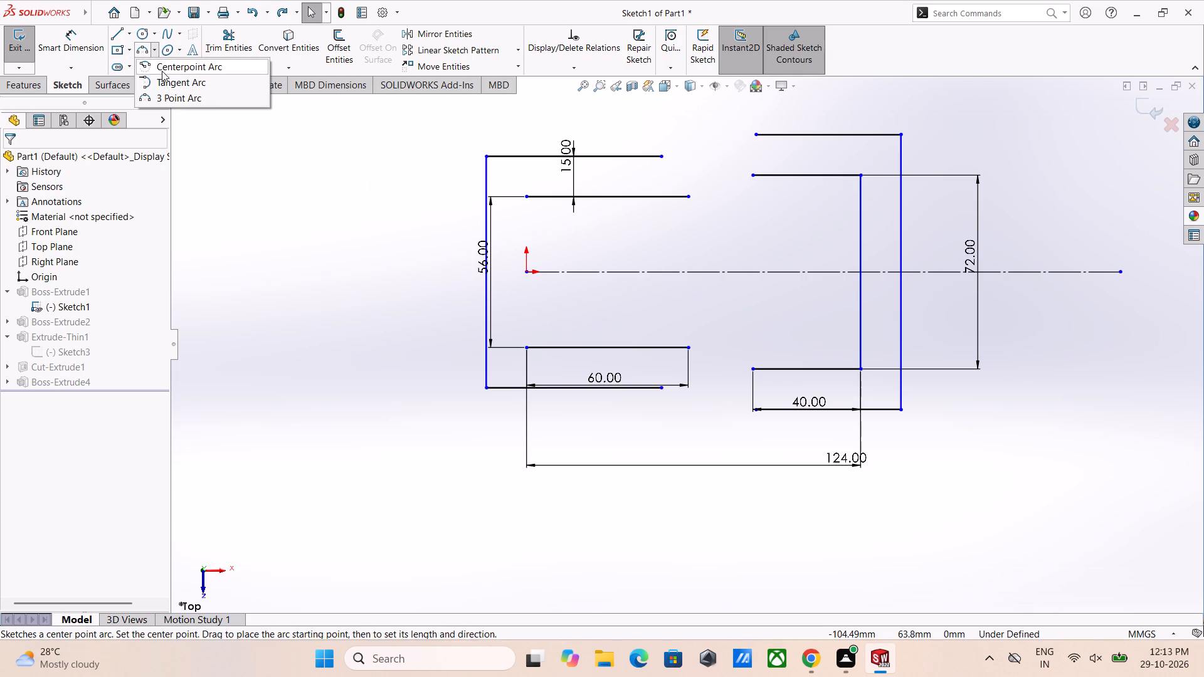
pyautogui.click(162, 69)
pyautogui.click(675, 372)
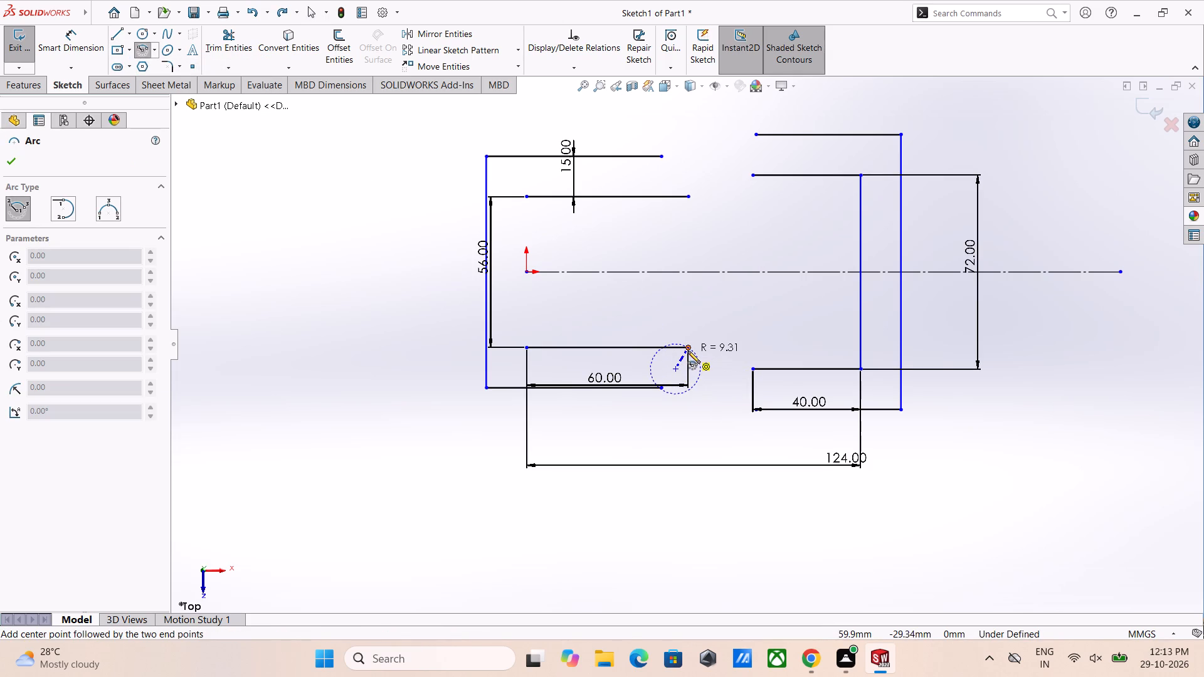
pyautogui.click(688, 350)
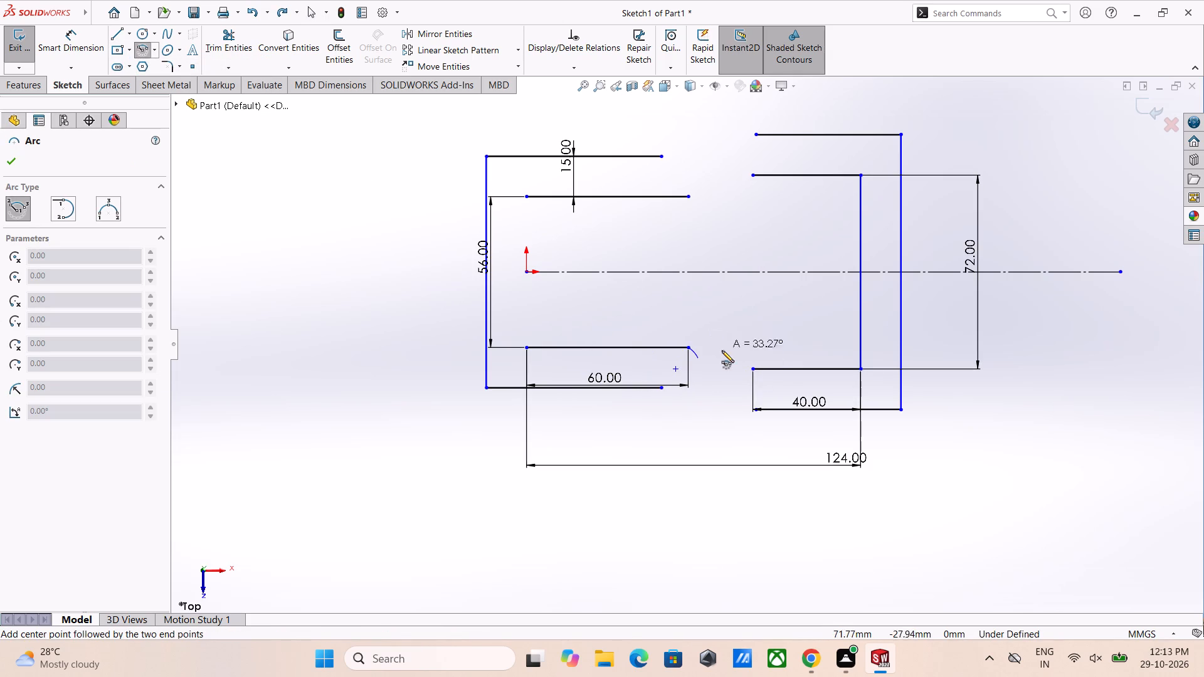
pyautogui.click(726, 370)
pyautogui.press('Escape')
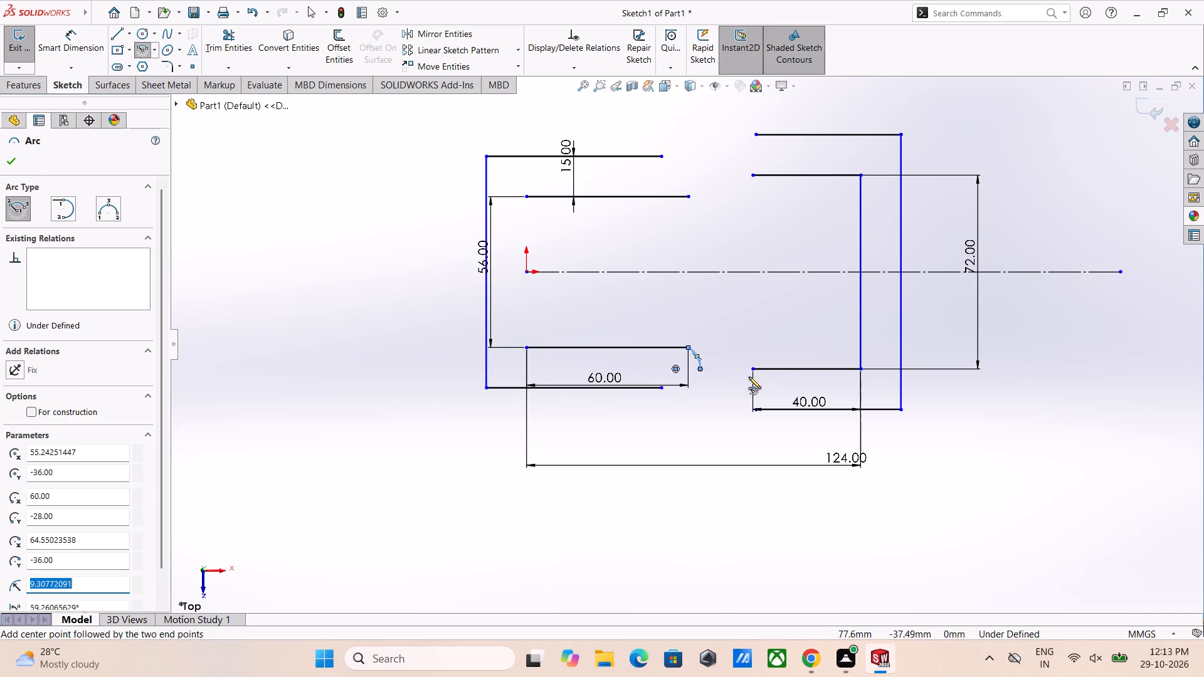
pyautogui.press('Escape')
pyautogui.press('Escape')
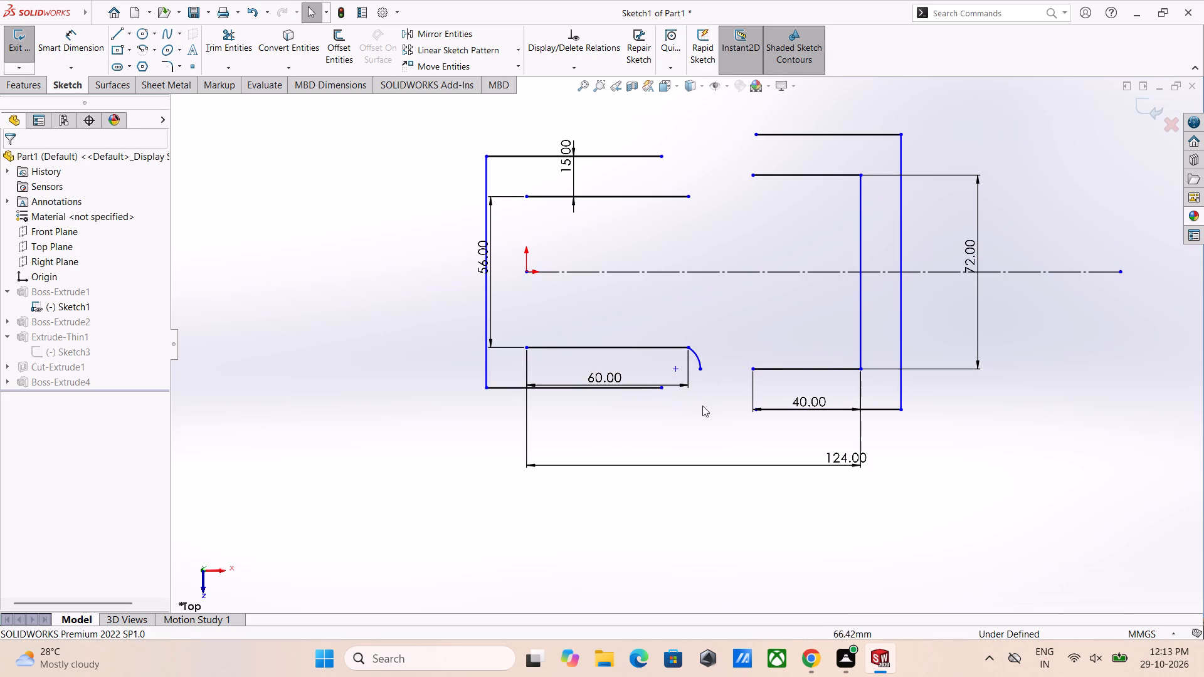
# Dimension the new arc's radius at 38 mm.
pyautogui.moveTo(1011, 443); pyautogui.dragTo(1029, 332, button='right')
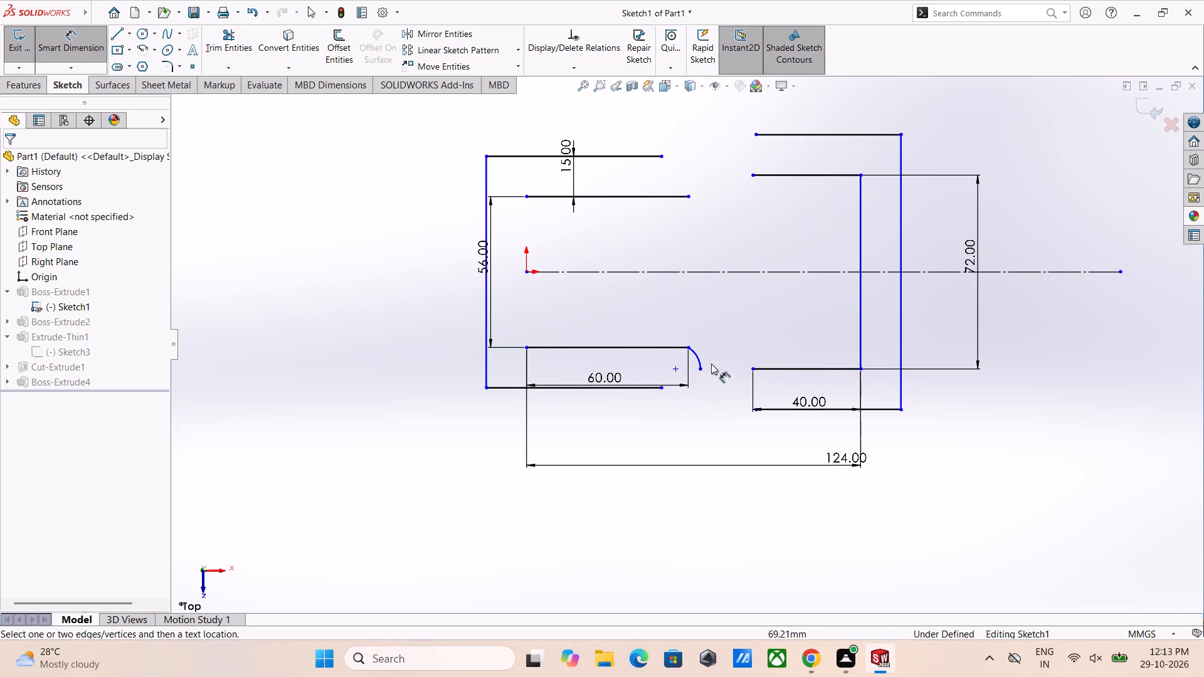
pyautogui.click(699, 362)
pyautogui.click(1001, 394)
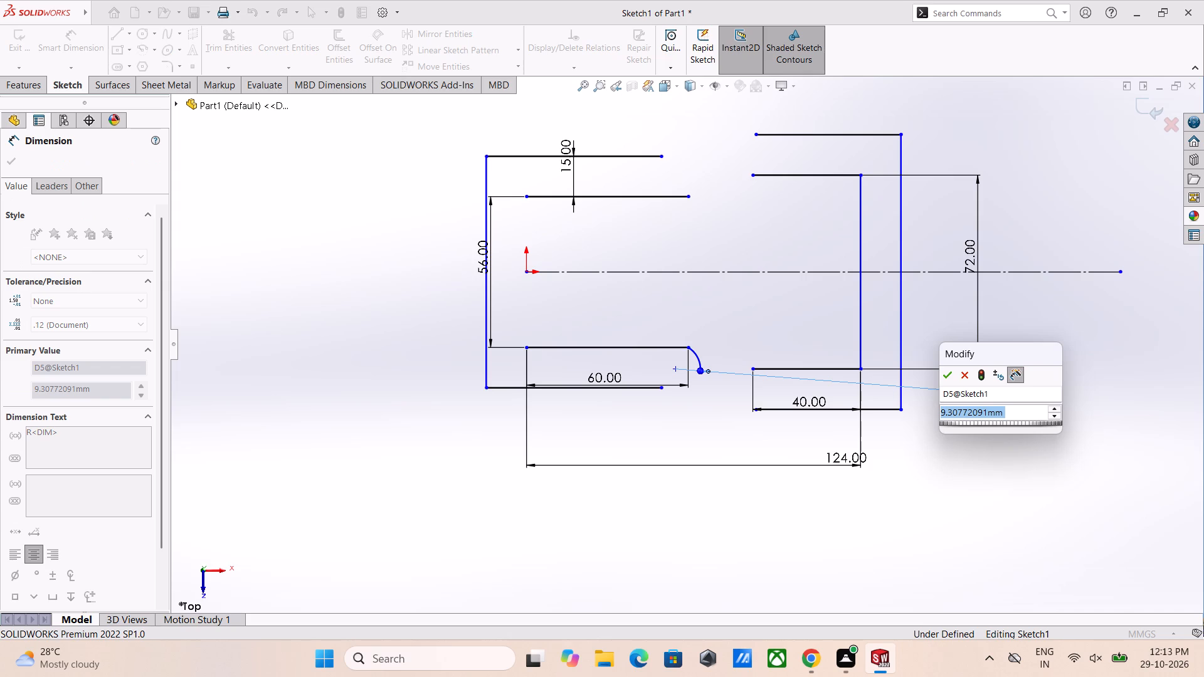
pyautogui.write('38')
pyautogui.press('Return')
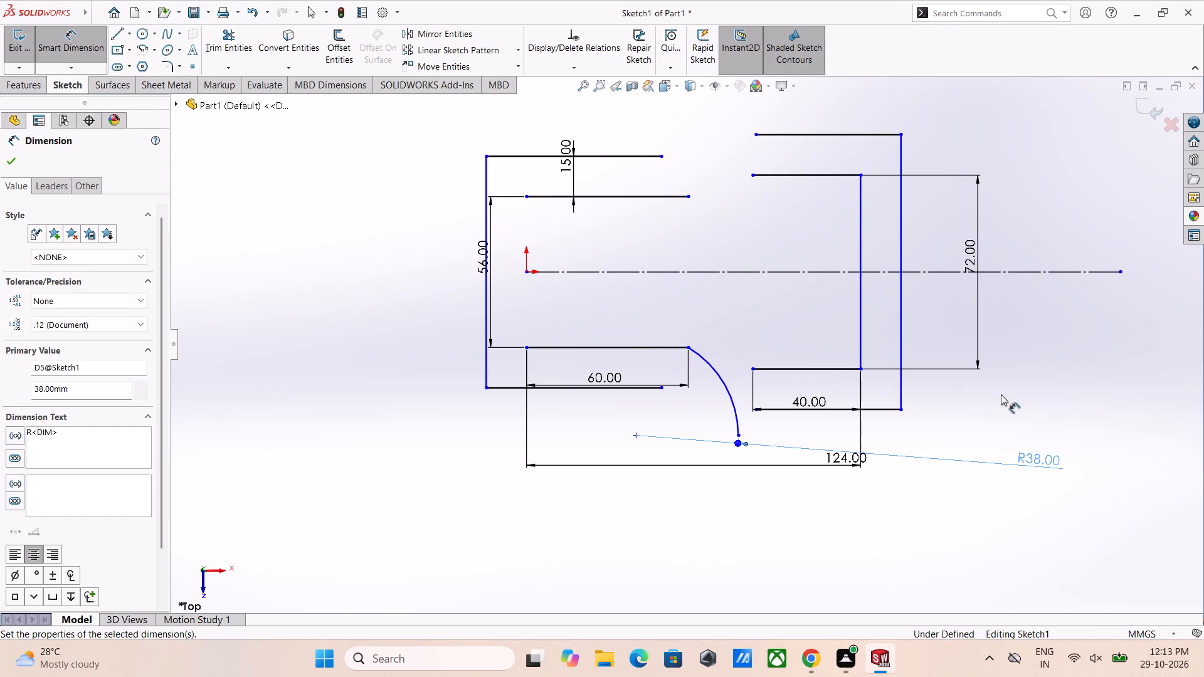
pyautogui.press('Escape')
pyautogui.press('Escape')
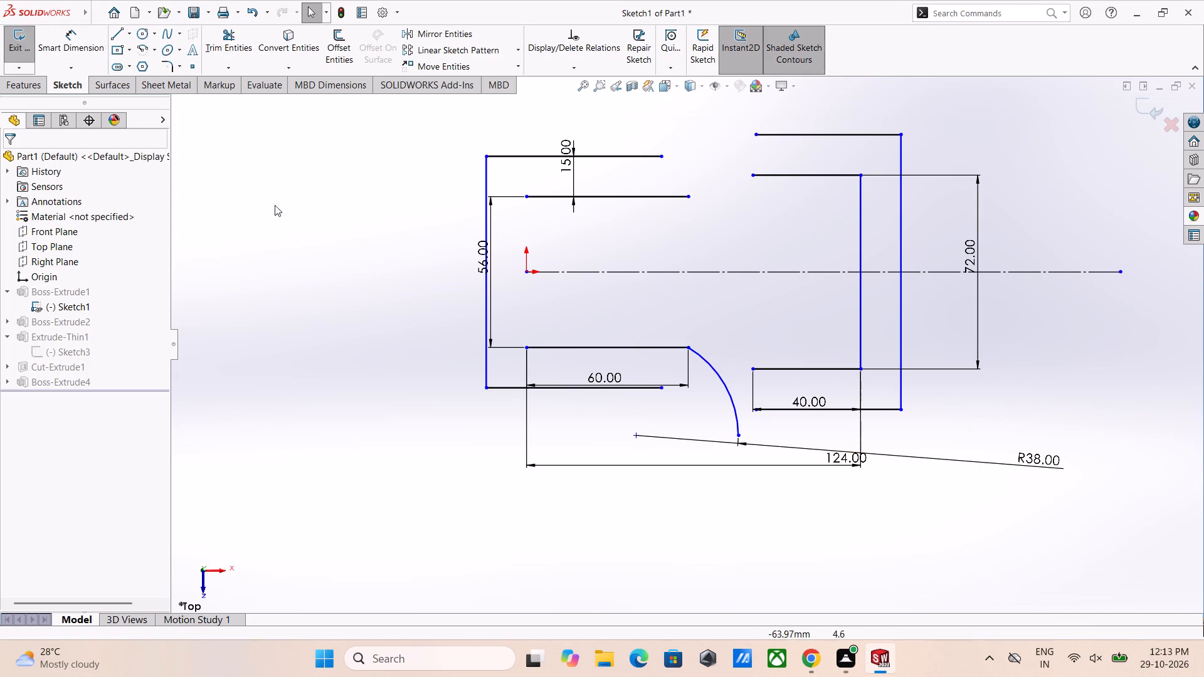
# Shorten the R38 arc by moving its free end to about X 70.6 mm, Y -36 mm, level with the 40 mm edge.
pyautogui.click(152, 53)
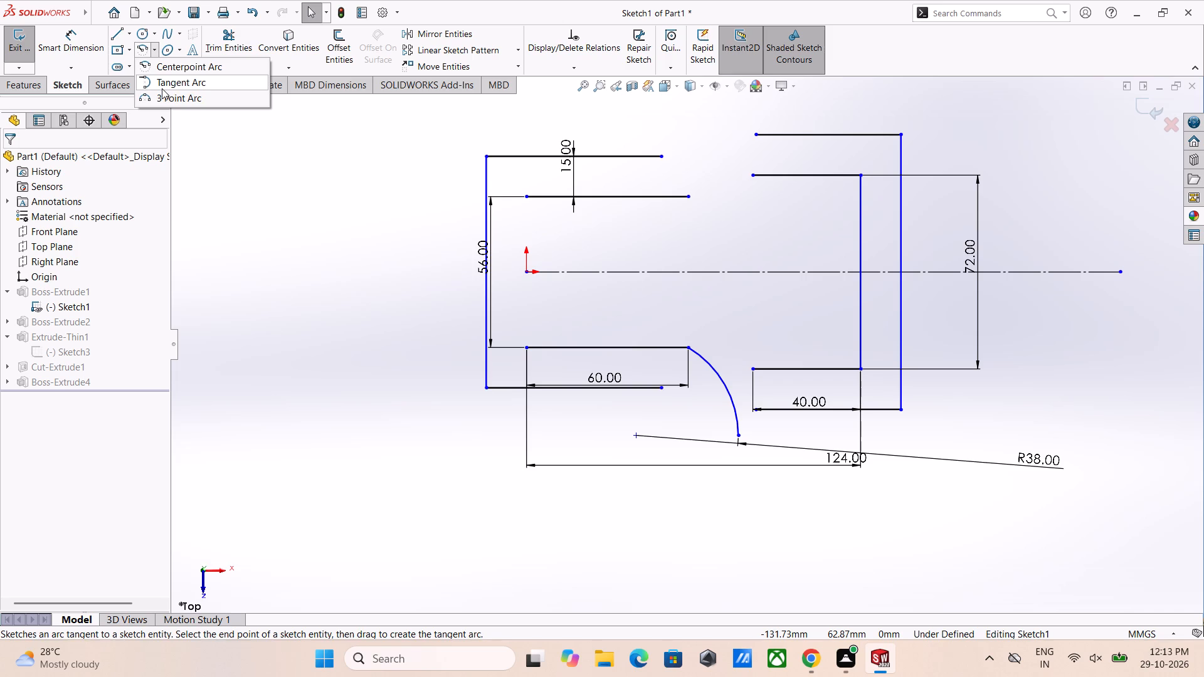
pyautogui.press('Escape')
pyautogui.press('Escape')
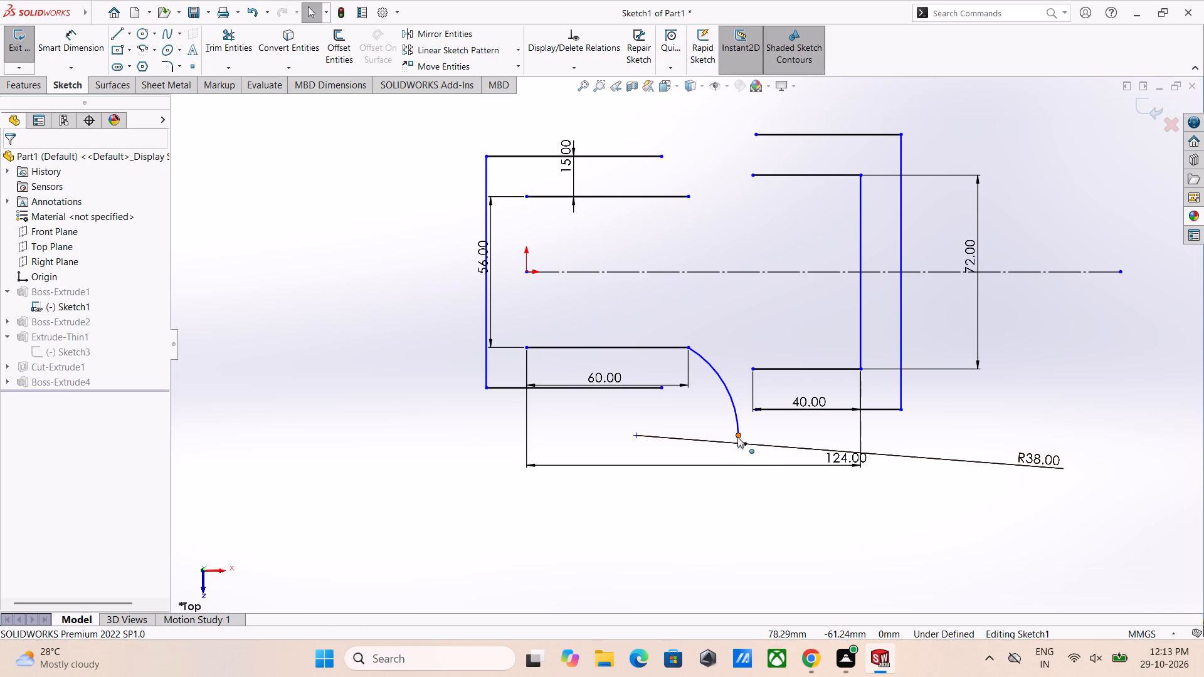
pyautogui.moveTo(737, 437); pyautogui.dragTo(717, 368)
pyautogui.press('Escape')
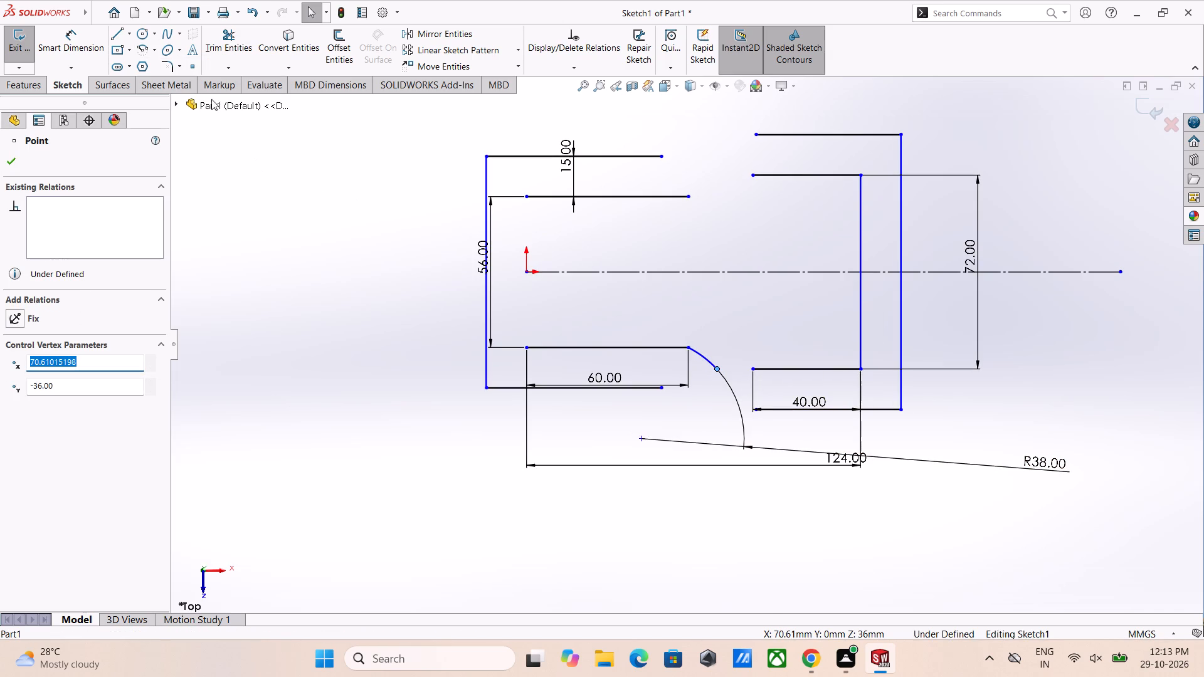
# Draw a tangent arc of about 9.1 mm radius from the shortened R38 arc's end to the near end of the 40 mm edge.
pyautogui.click(153, 55)
pyautogui.click(154, 81)
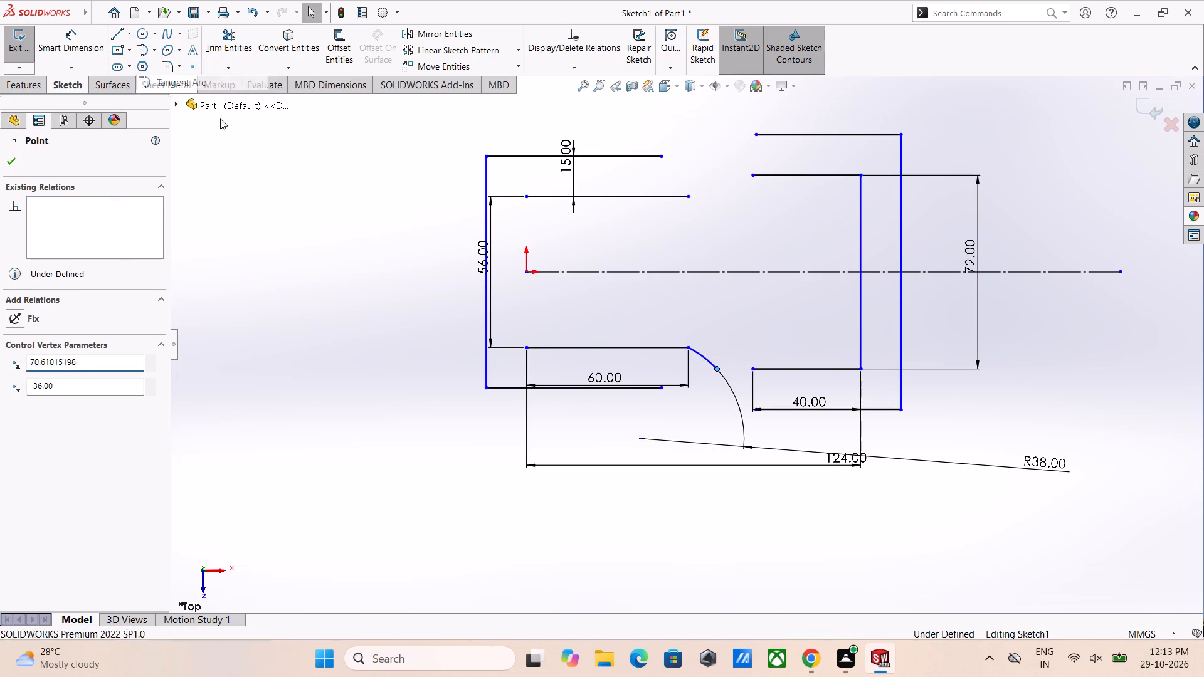
pyautogui.click(720, 370)
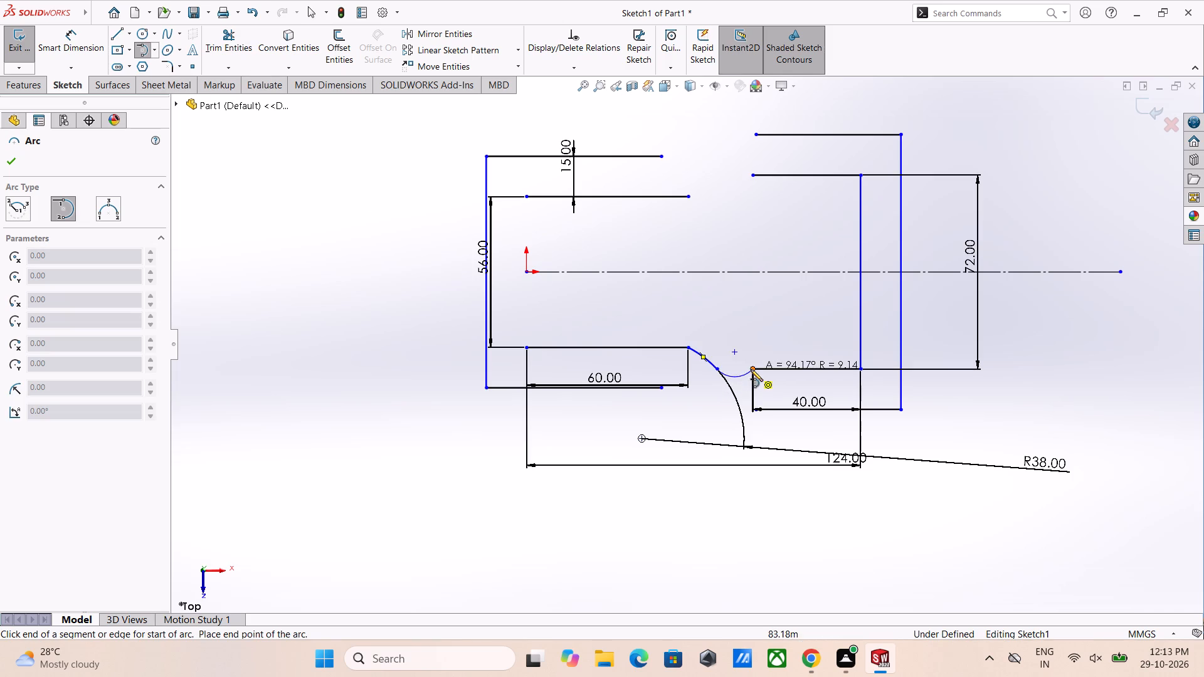
pyautogui.click(751, 369)
pyautogui.click(738, 380)
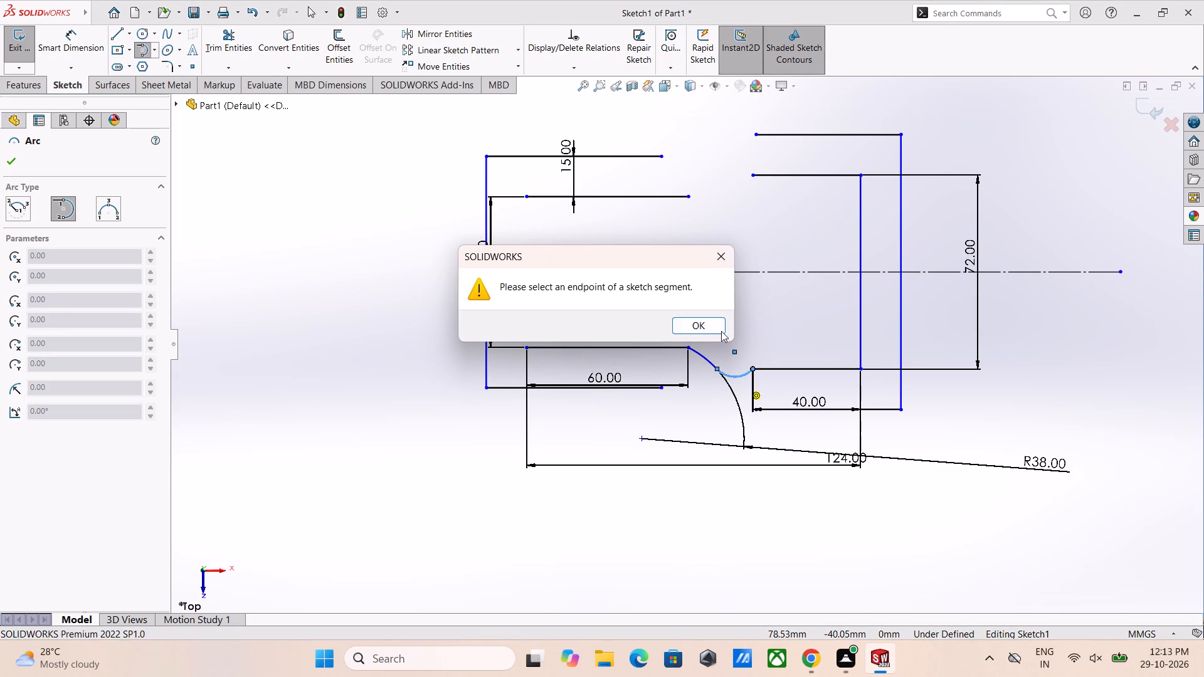
pyautogui.click(711, 327)
pyautogui.press('Escape')
# Dimension the new tangent arc's radius at 26 mm.
pyautogui.moveTo(1053, 407); pyautogui.dragTo(1053, 300, button='right')
pyautogui.click(742, 374)
pyautogui.click(1041, 431)
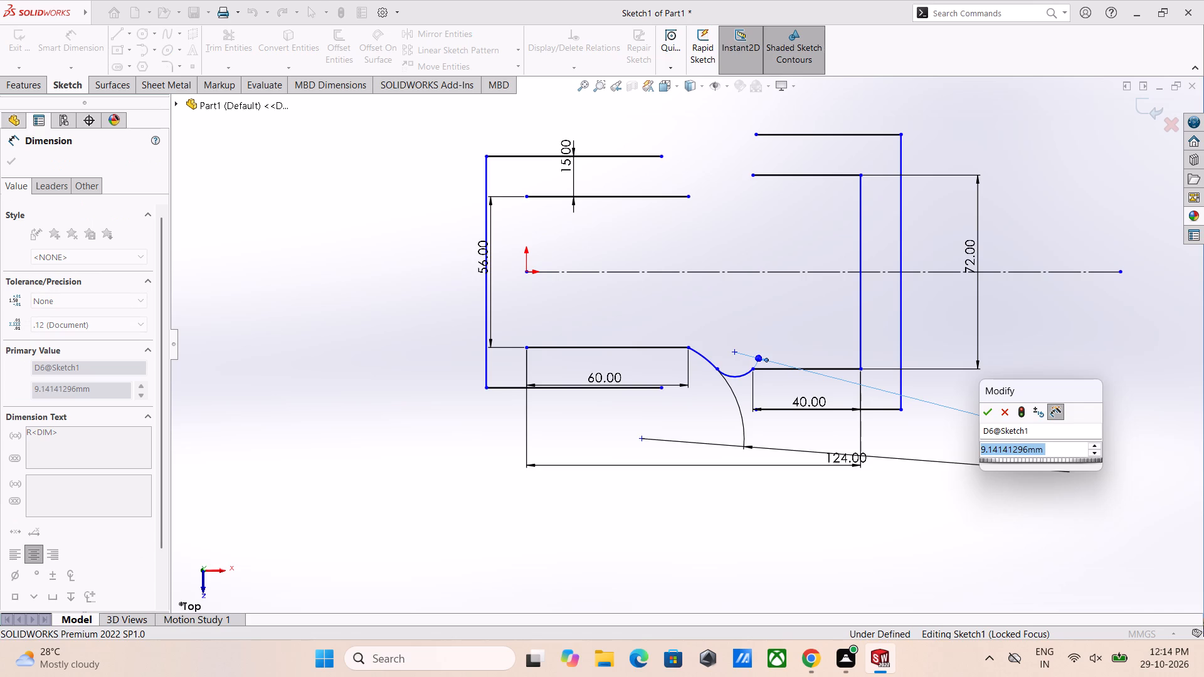
pyautogui.write('26')
pyautogui.press('Return')
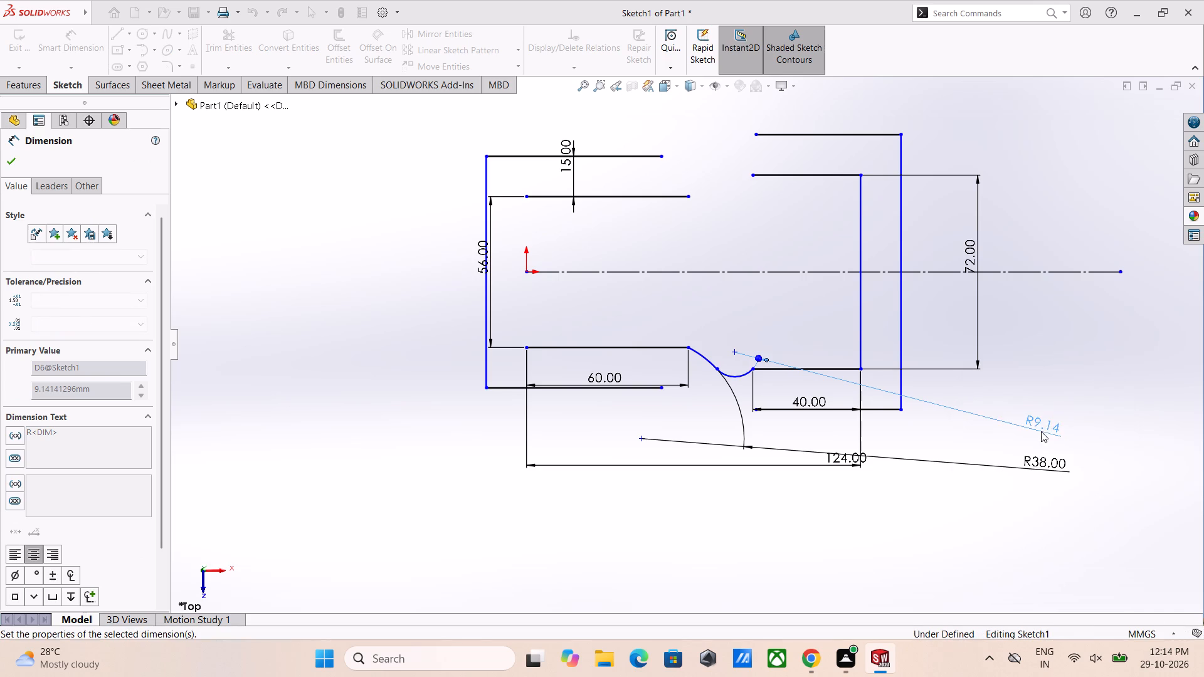
pyautogui.click(1071, 466)
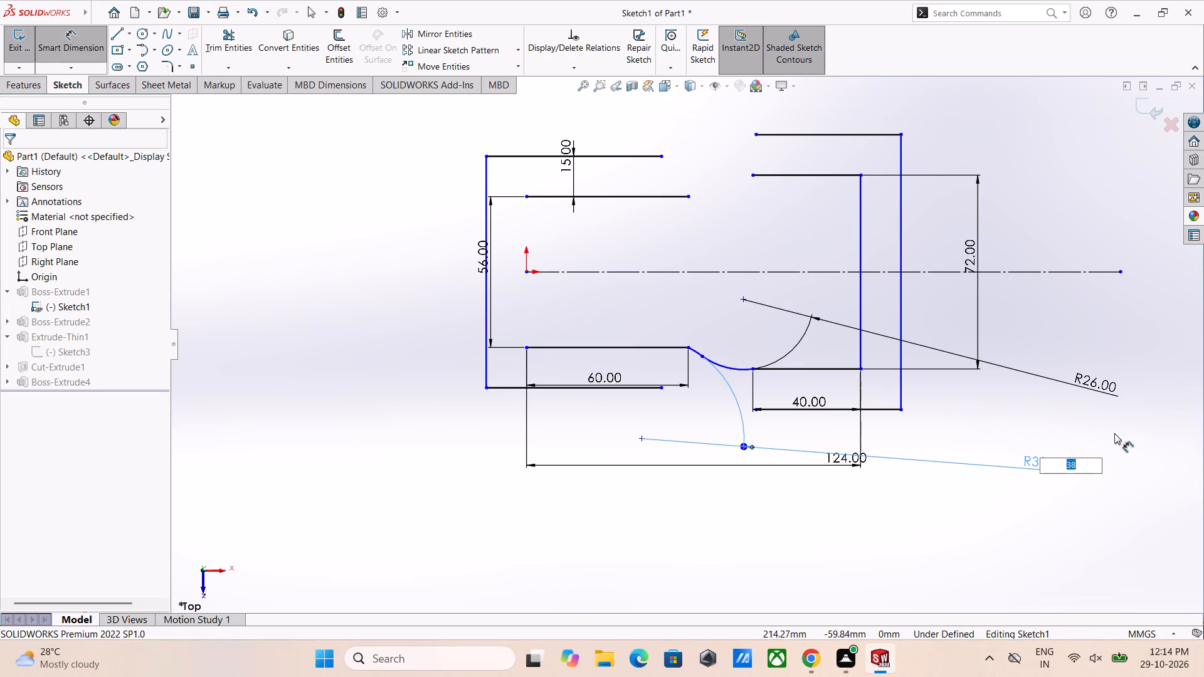
pyautogui.click(1114, 433)
pyautogui.scroll(-5, 854, 417)
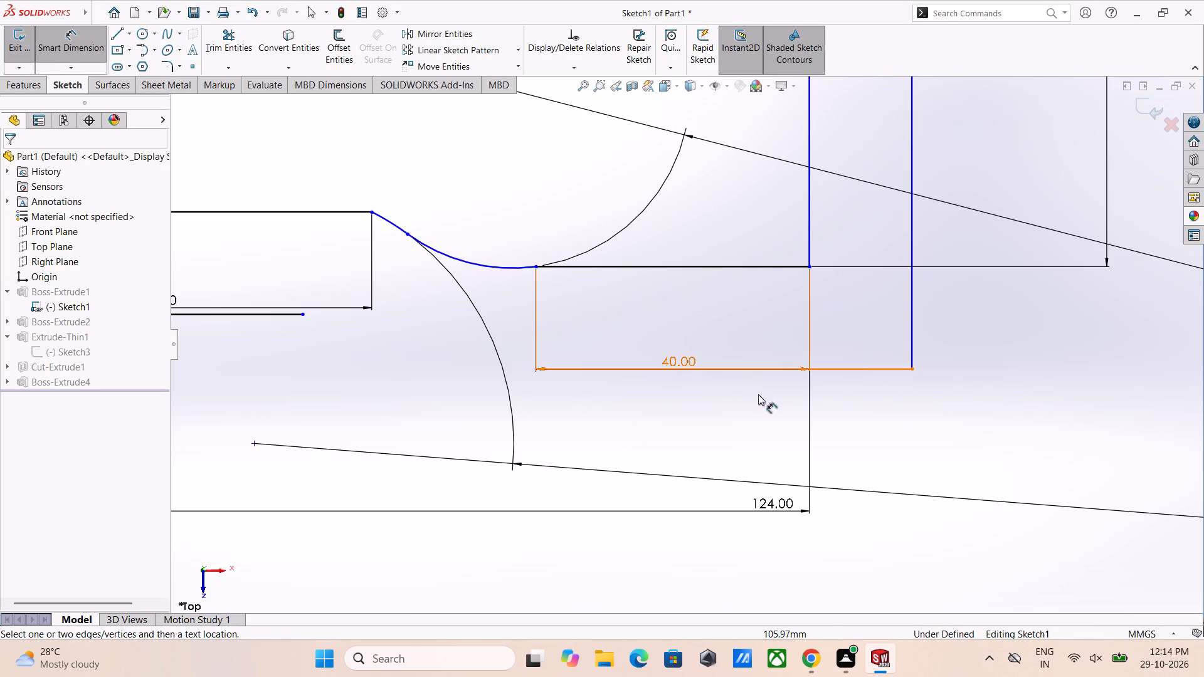
pyautogui.scroll(5, 1027, 425)
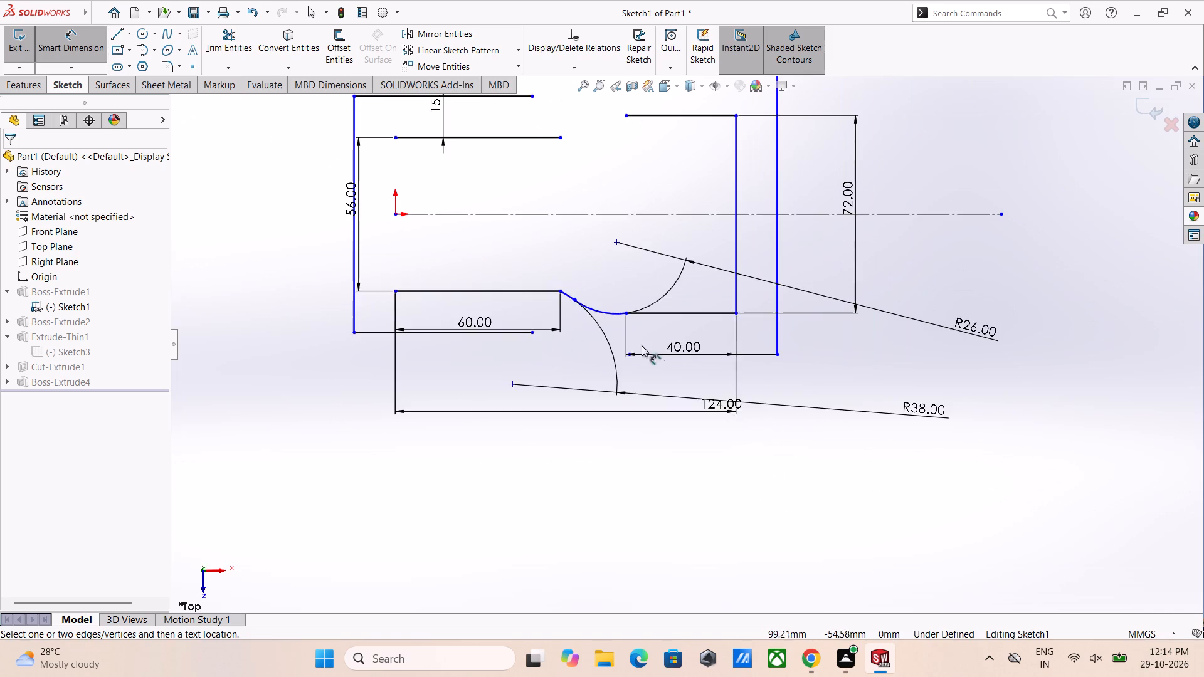
pyautogui.scroll(-3, 613, 348)
pyautogui.scroll(-1, 561, 309)
pyautogui.scroll(6, 561, 309)
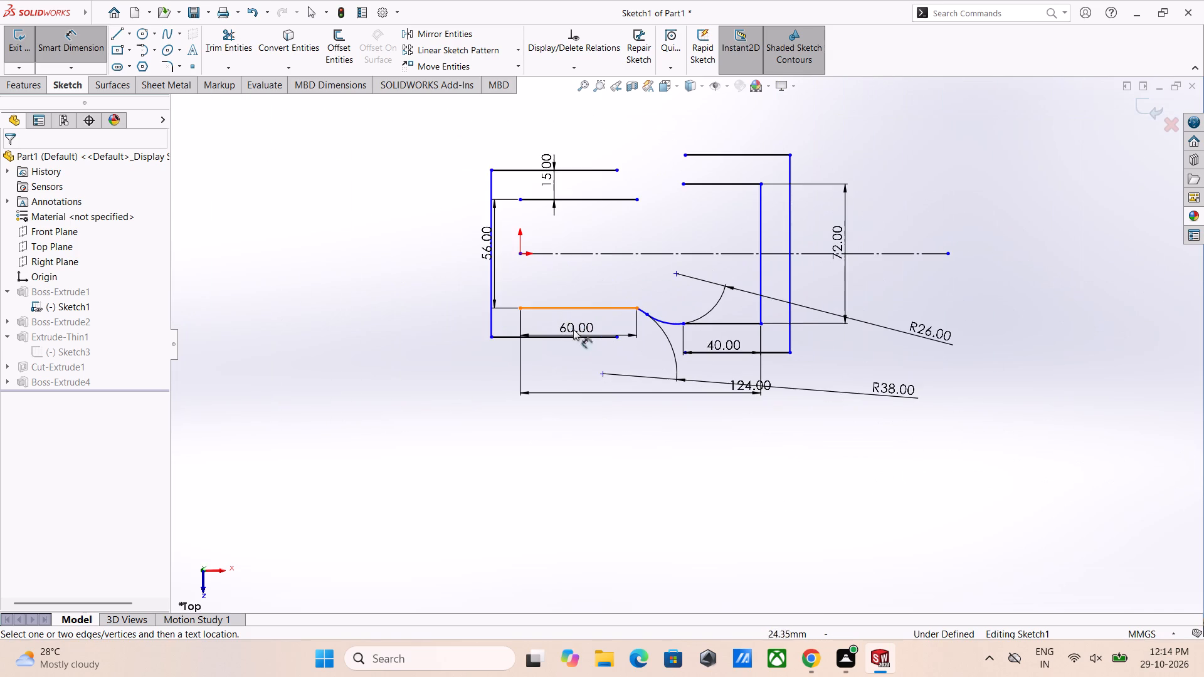
pyautogui.press('Escape')
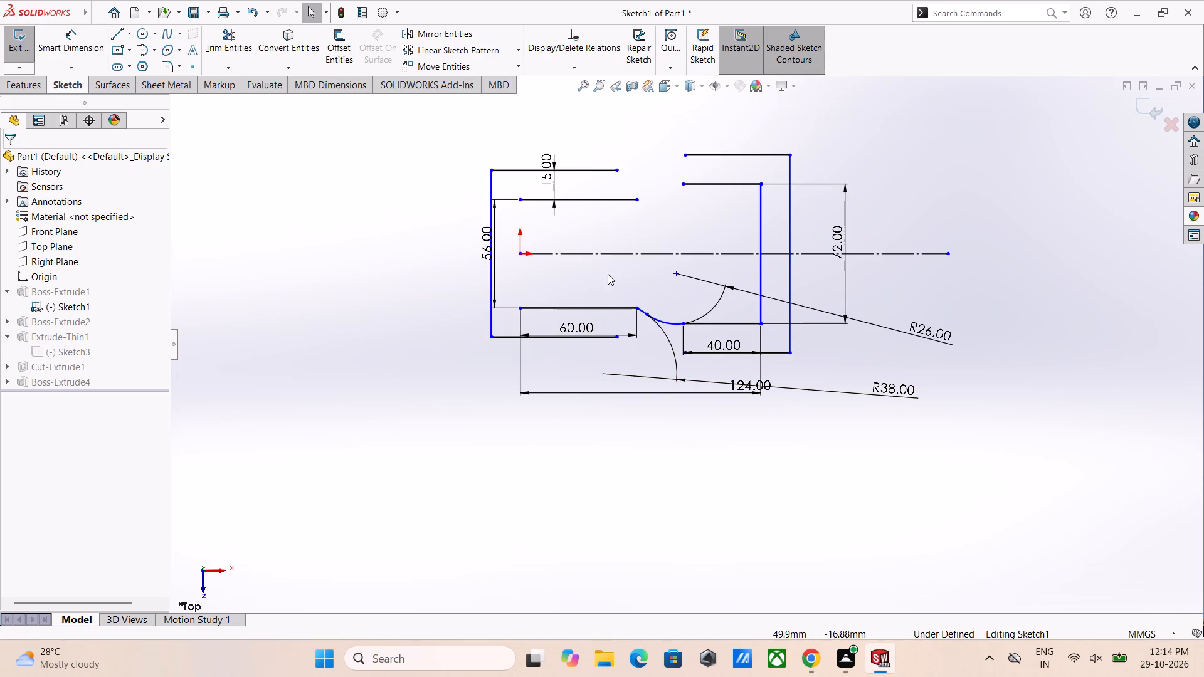
# Offset the inner profile chain containing both transition arcs outward by 15 mm, with chain selection enabled.
pyautogui.click(333, 50)
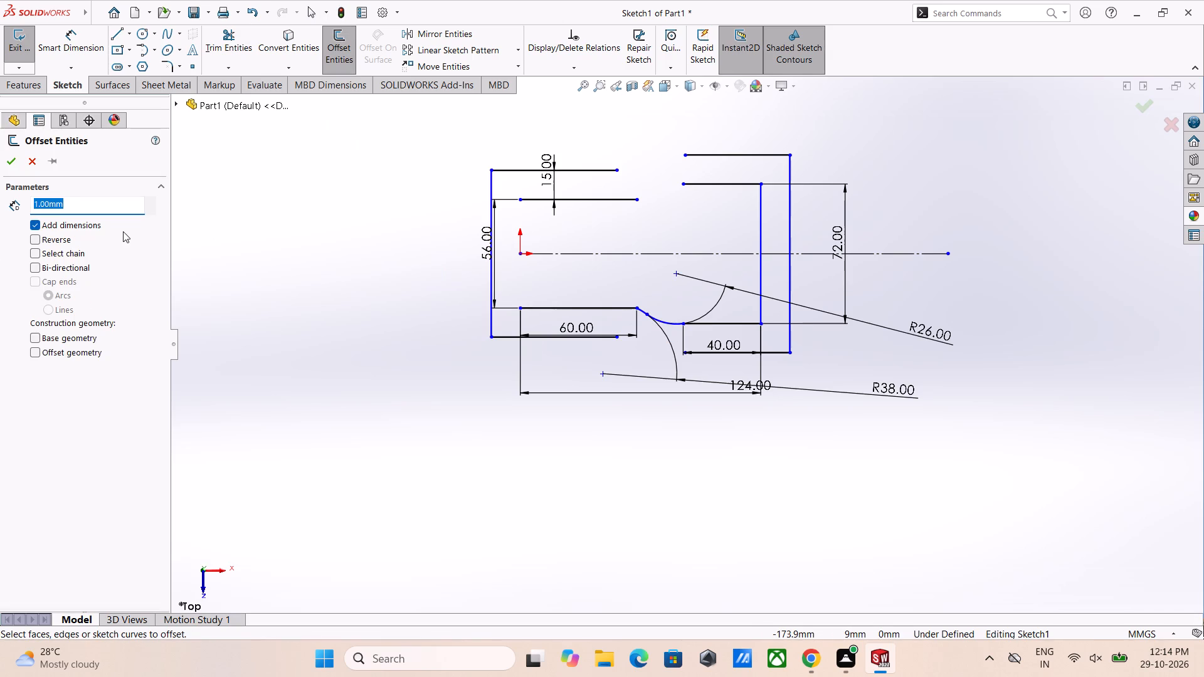
pyautogui.write('15')
pyautogui.press('Return')
pyautogui.click(665, 322)
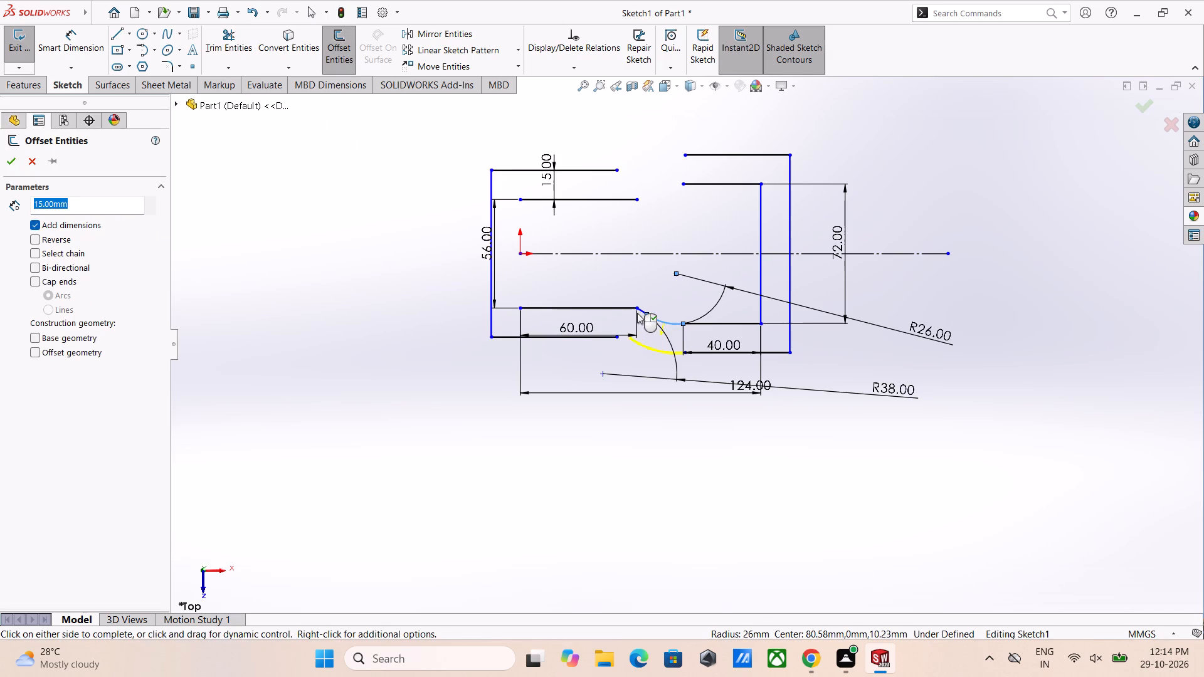
pyautogui.click(642, 310)
pyautogui.scroll(-2, 625, 328)
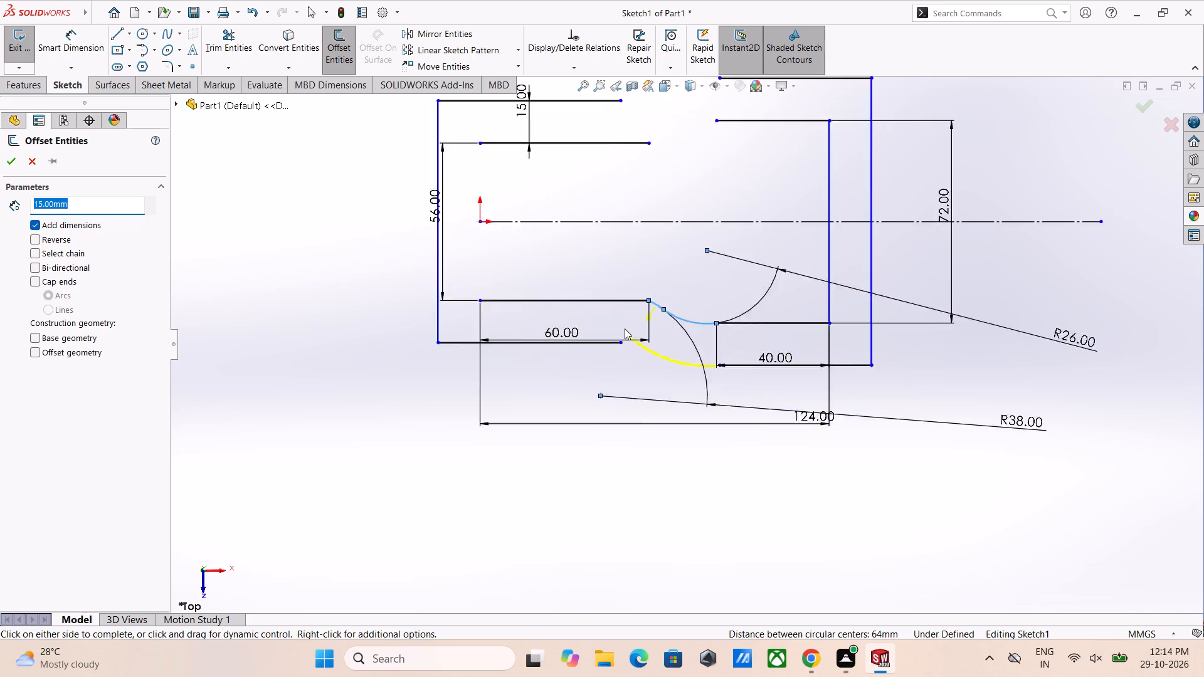
pyautogui.scroll(-3, 625, 328)
pyautogui.scroll(-4, 687, 305)
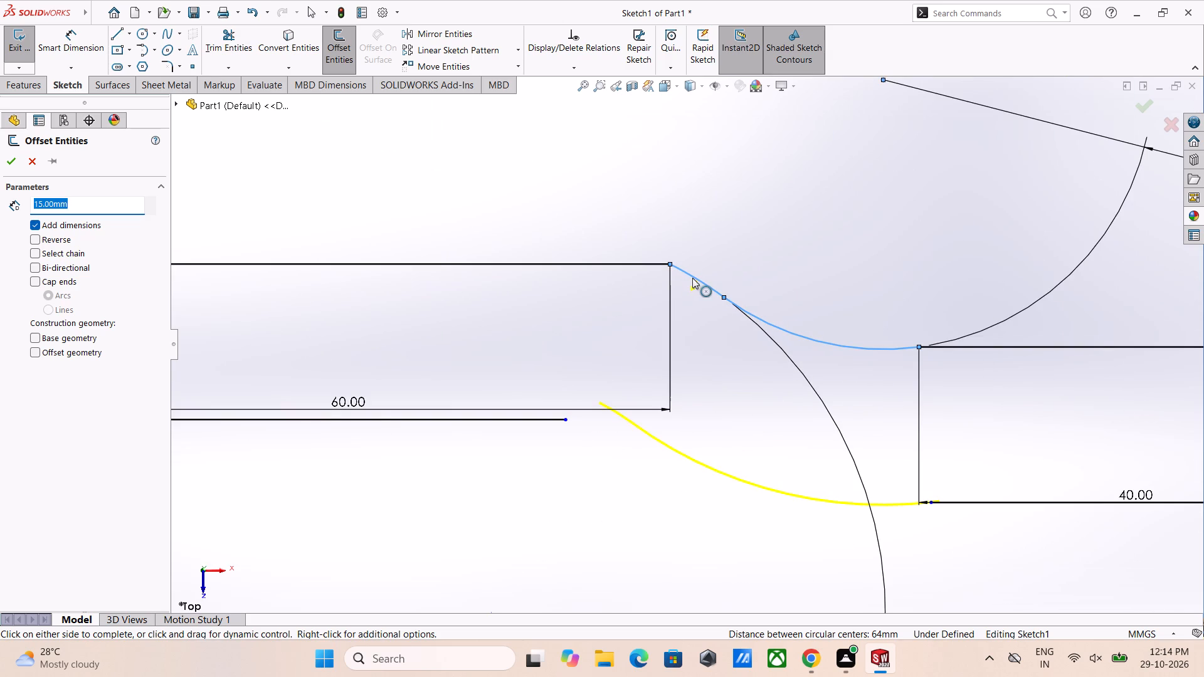
pyautogui.click(692, 278)
pyautogui.click(692, 276)
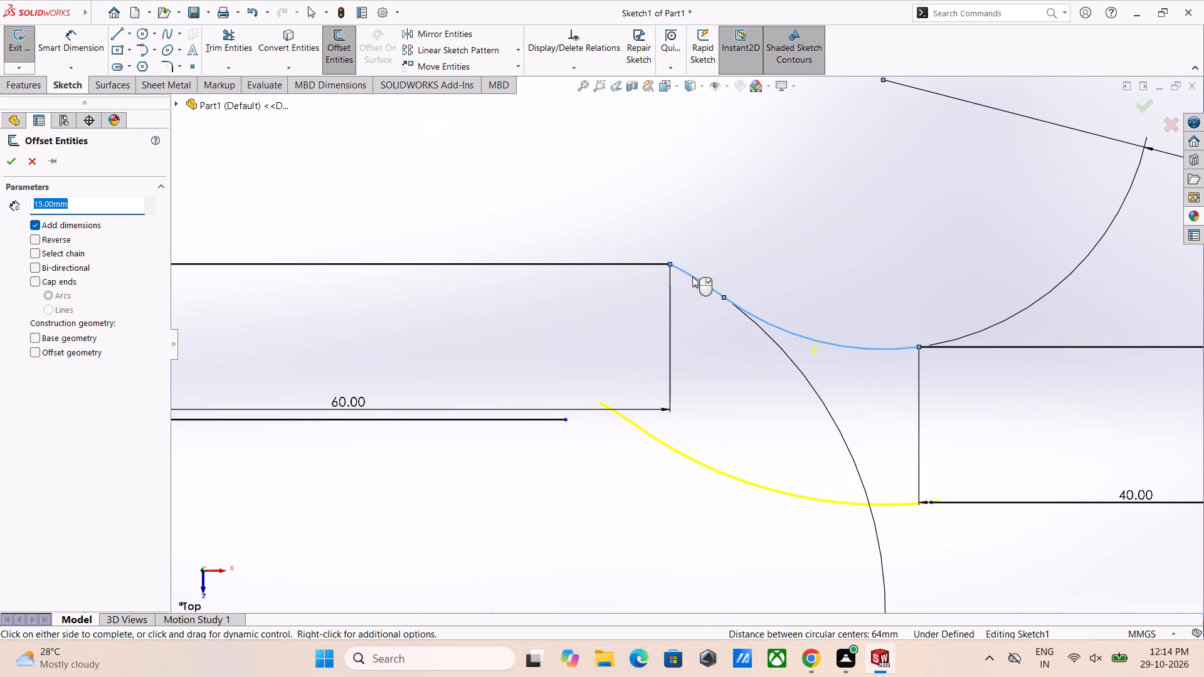
pyautogui.click(692, 276)
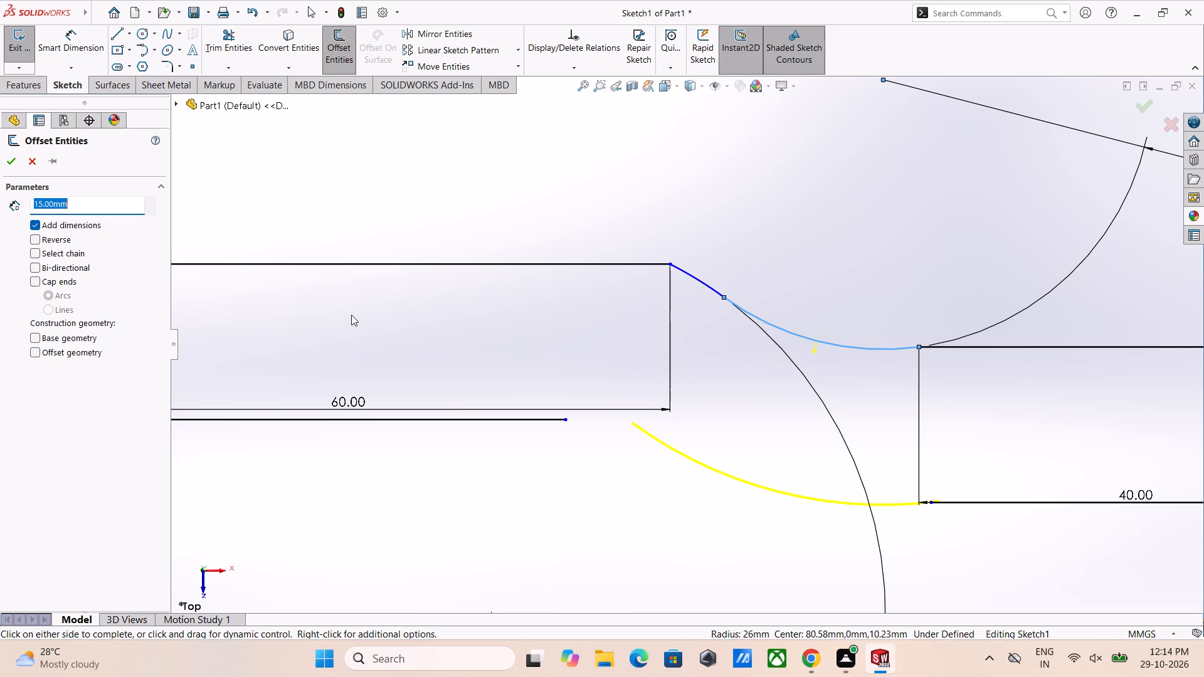
pyautogui.click(37, 249)
pyautogui.click(684, 271)
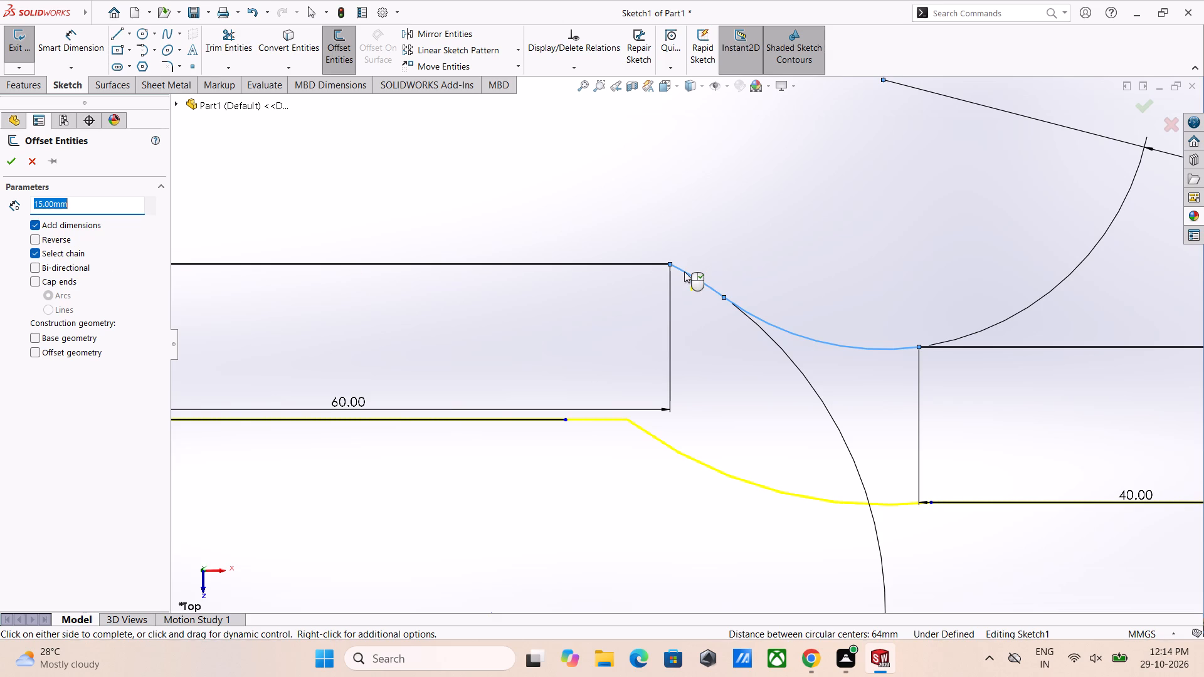
pyautogui.scroll(3, 794, 346)
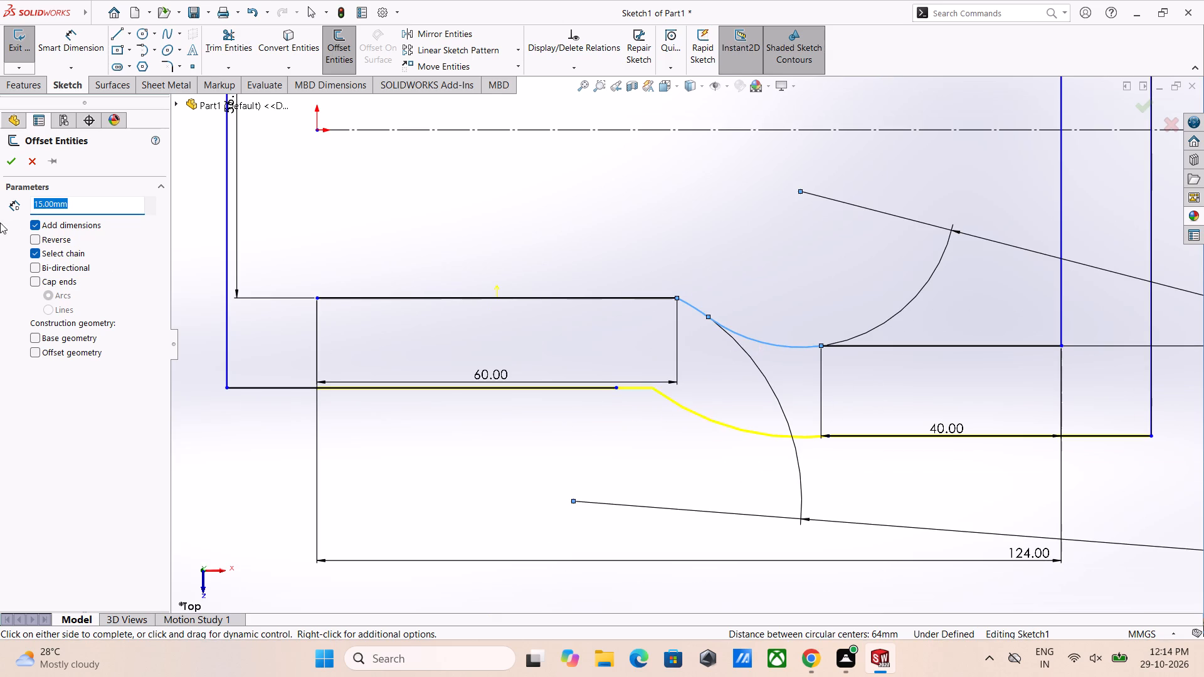
pyautogui.click(8, 168)
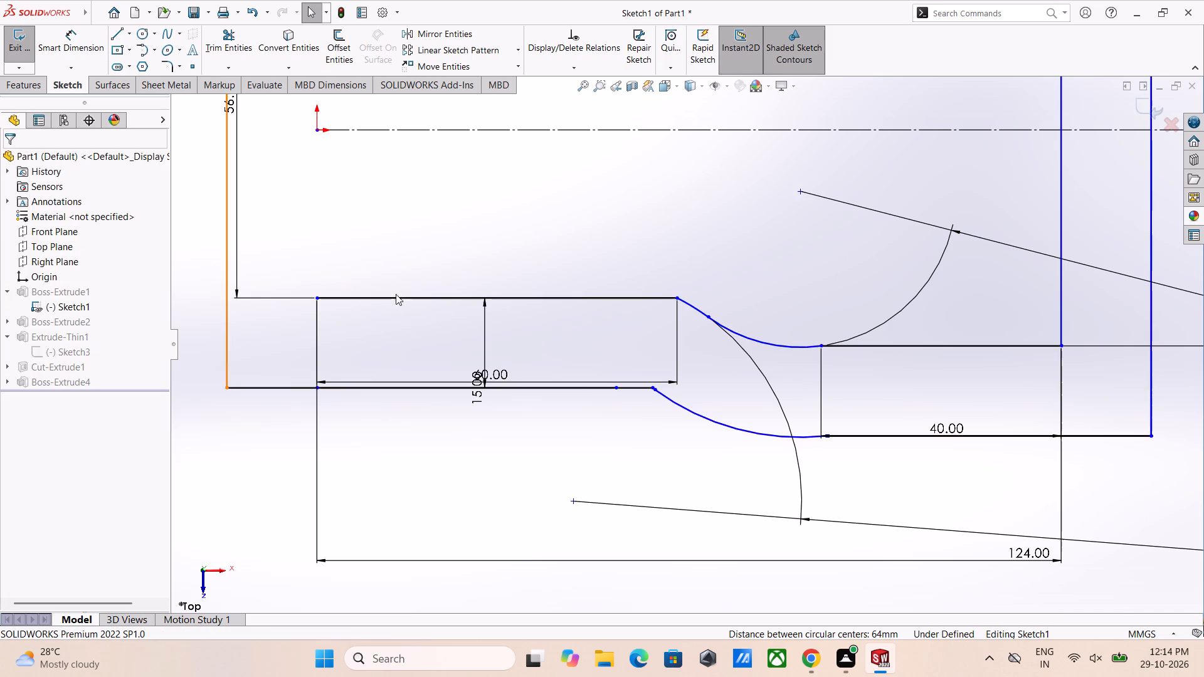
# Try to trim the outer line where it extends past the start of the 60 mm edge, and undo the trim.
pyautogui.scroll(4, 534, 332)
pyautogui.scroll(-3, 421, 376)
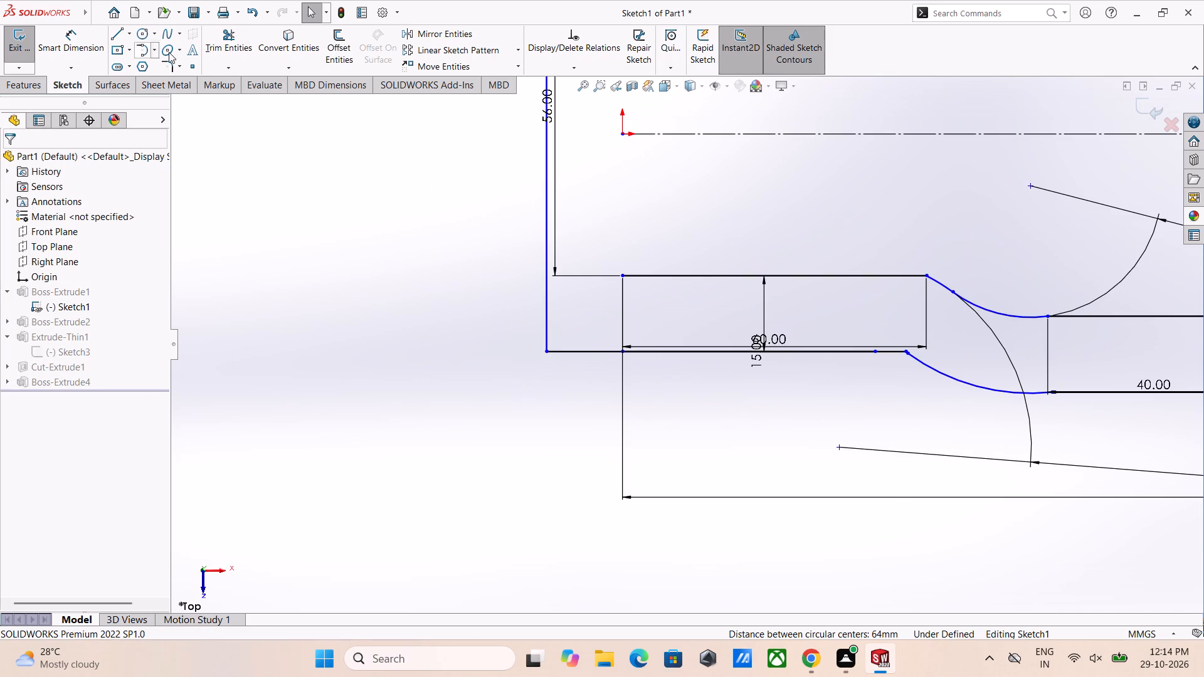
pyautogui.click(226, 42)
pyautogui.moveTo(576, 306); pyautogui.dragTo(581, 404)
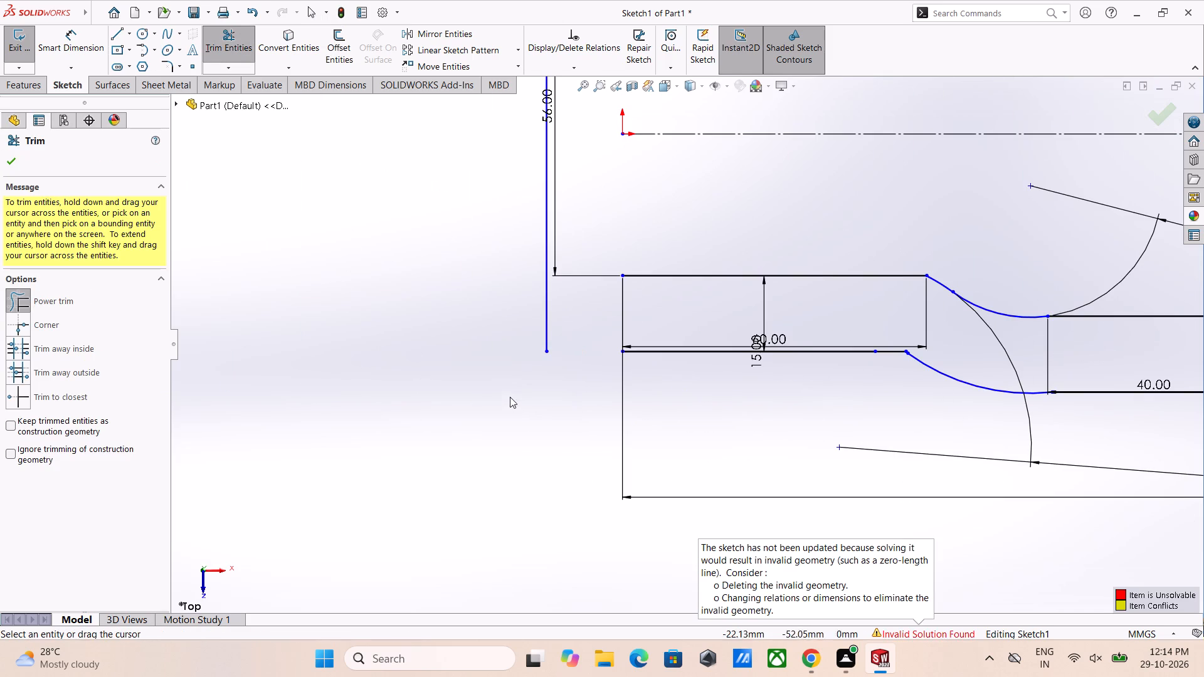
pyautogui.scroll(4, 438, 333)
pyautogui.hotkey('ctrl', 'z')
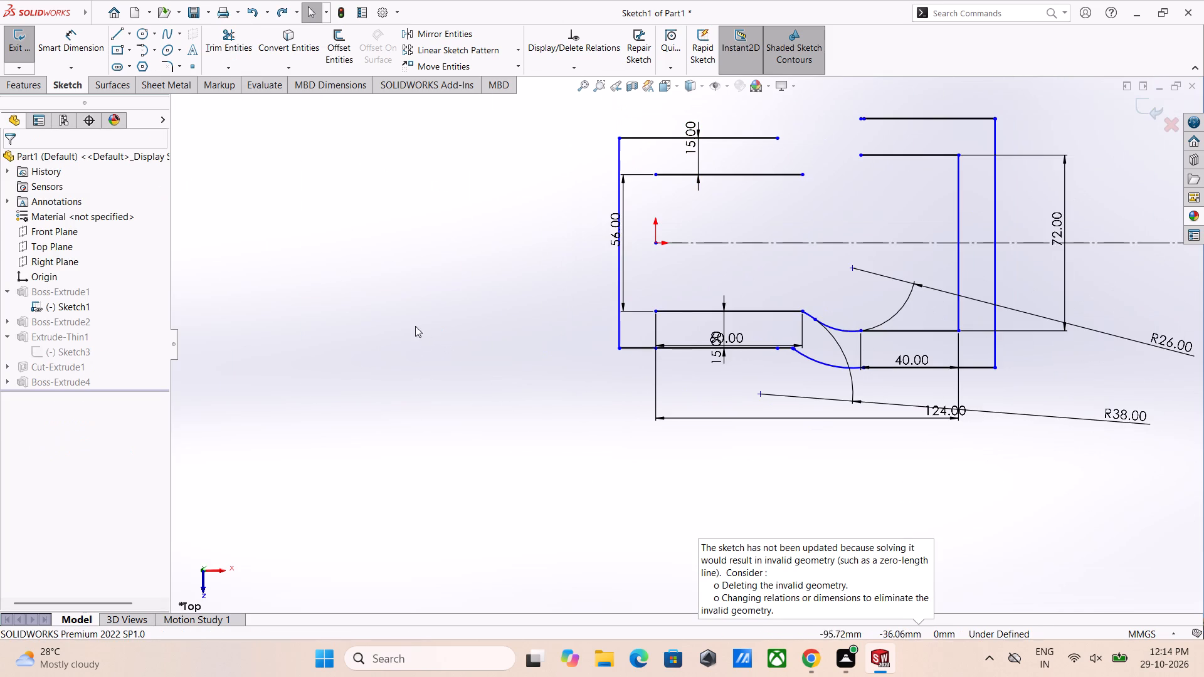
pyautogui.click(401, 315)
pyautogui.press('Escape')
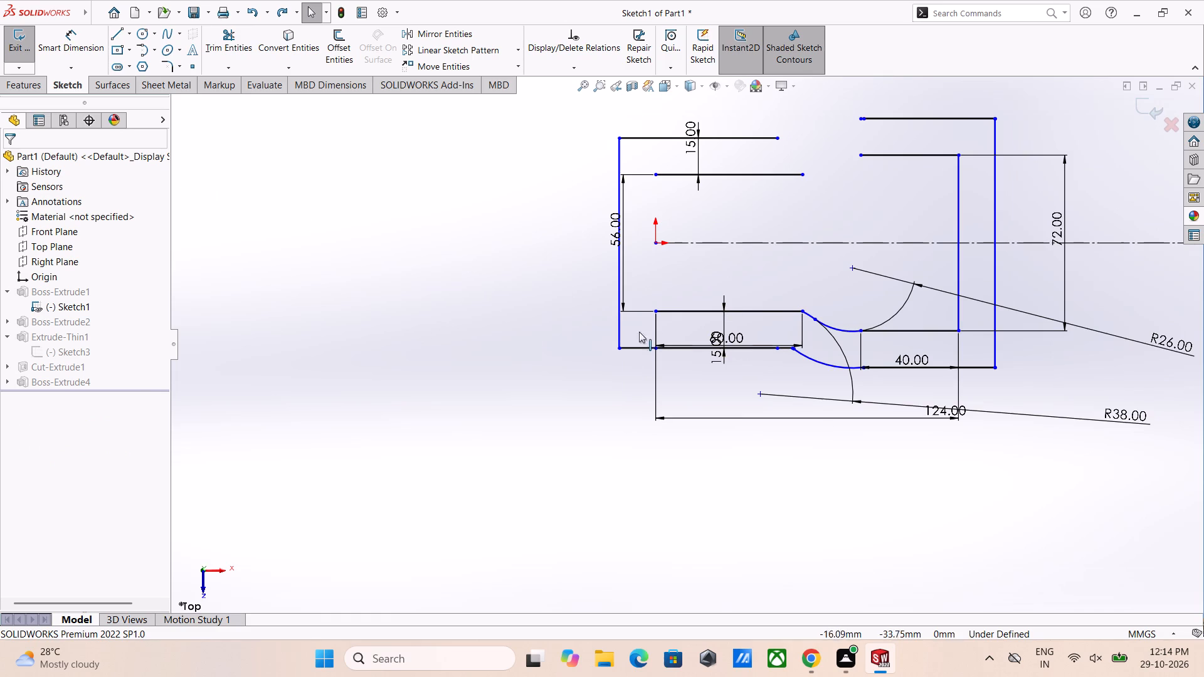
# Draw a 56 mm vertical line through the origin, joining the start of the 60 mm edge to the matching line above the centerline.
pyautogui.scroll(3, 825, 338)
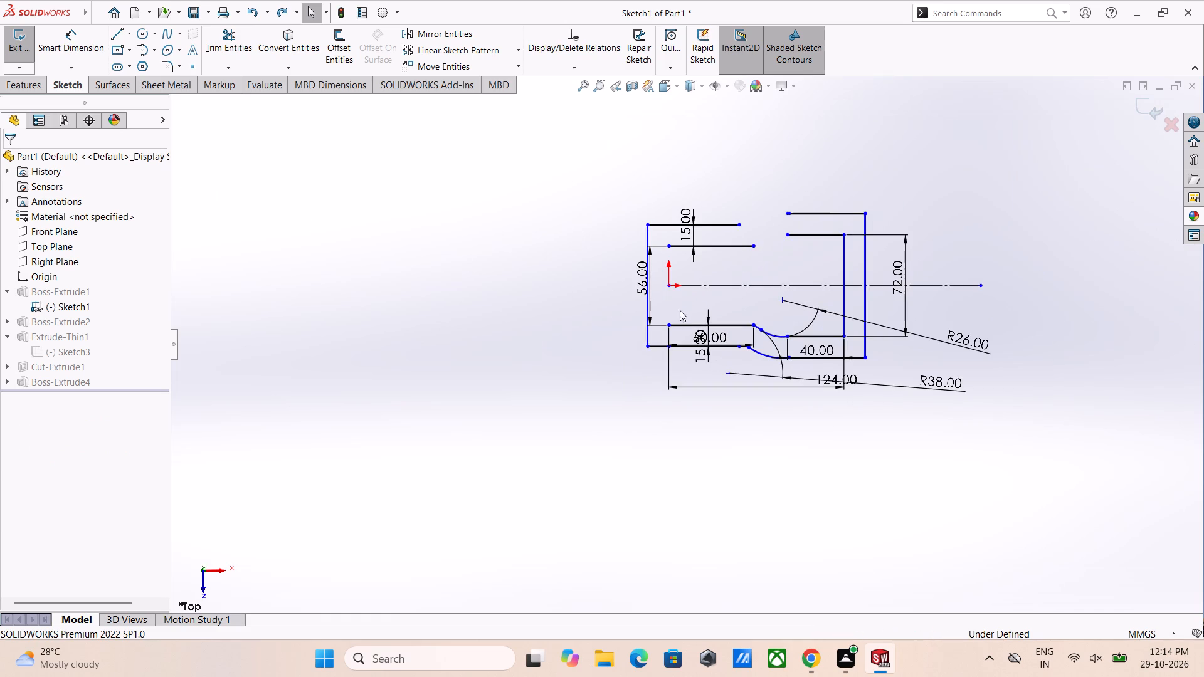
pyautogui.moveTo(508, 229); pyautogui.dragTo(490, 152, button='right')
pyautogui.moveTo(586, 315); pyautogui.dragTo(479, 313, button='right')
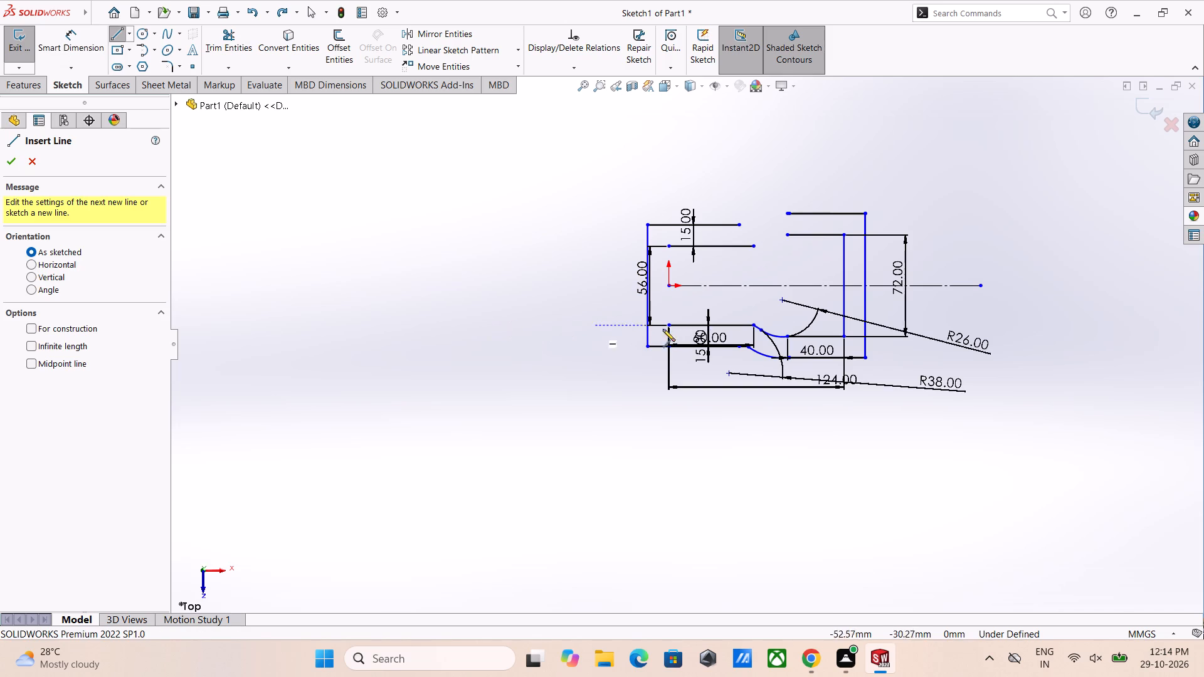
pyautogui.click(670, 327)
pyautogui.click(670, 247)
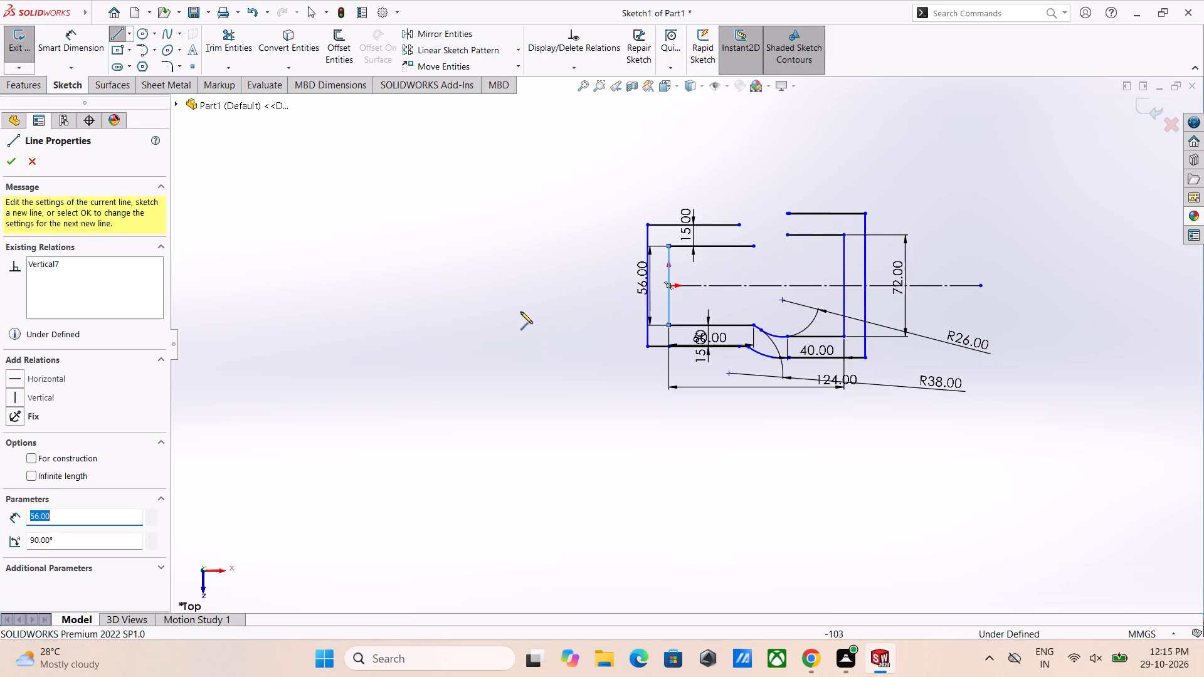
pyautogui.press('Escape')
pyautogui.press('Escape')
pyautogui.press('Escape')
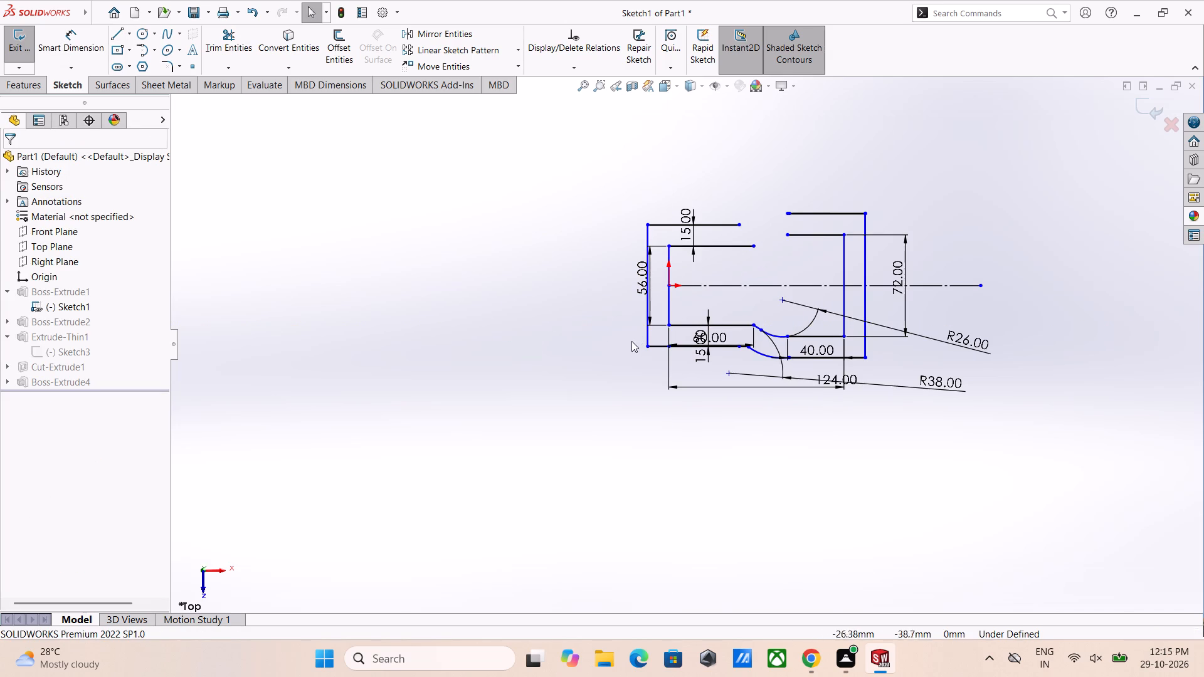
pyautogui.press('Escape')
pyautogui.press('Escape')
pyautogui.press('Escape')
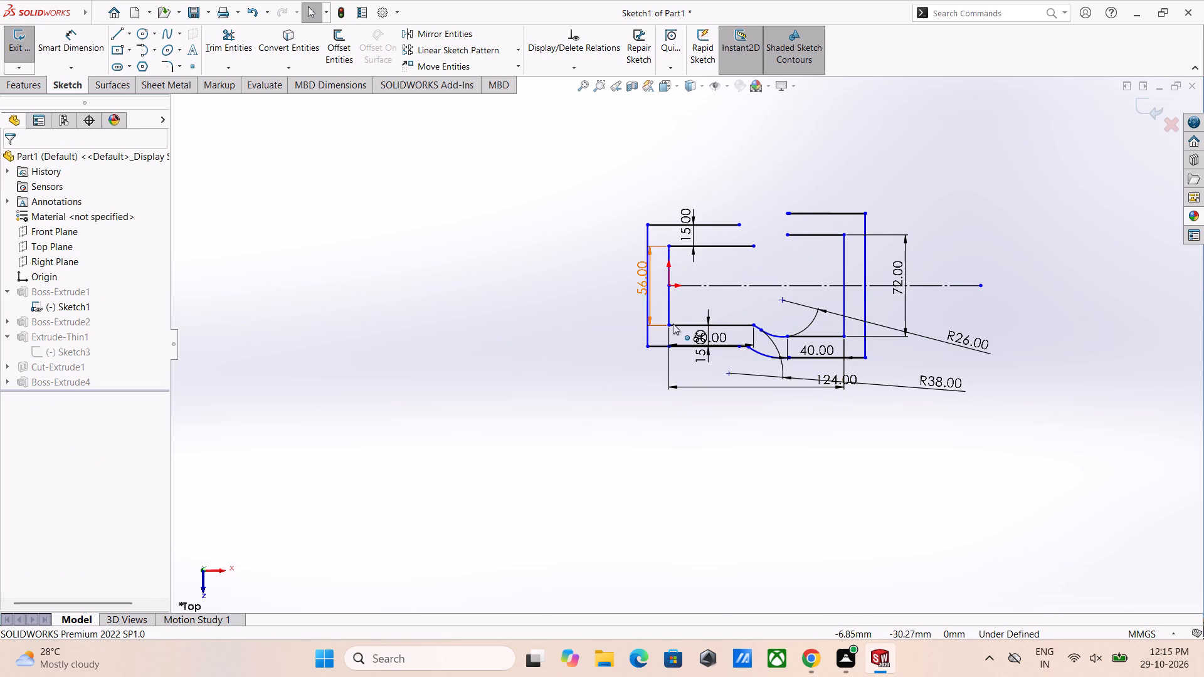
pyautogui.press('Escape')
# Apply a vertical relation to the new 56 mm closing line.
pyautogui.click(667, 309)
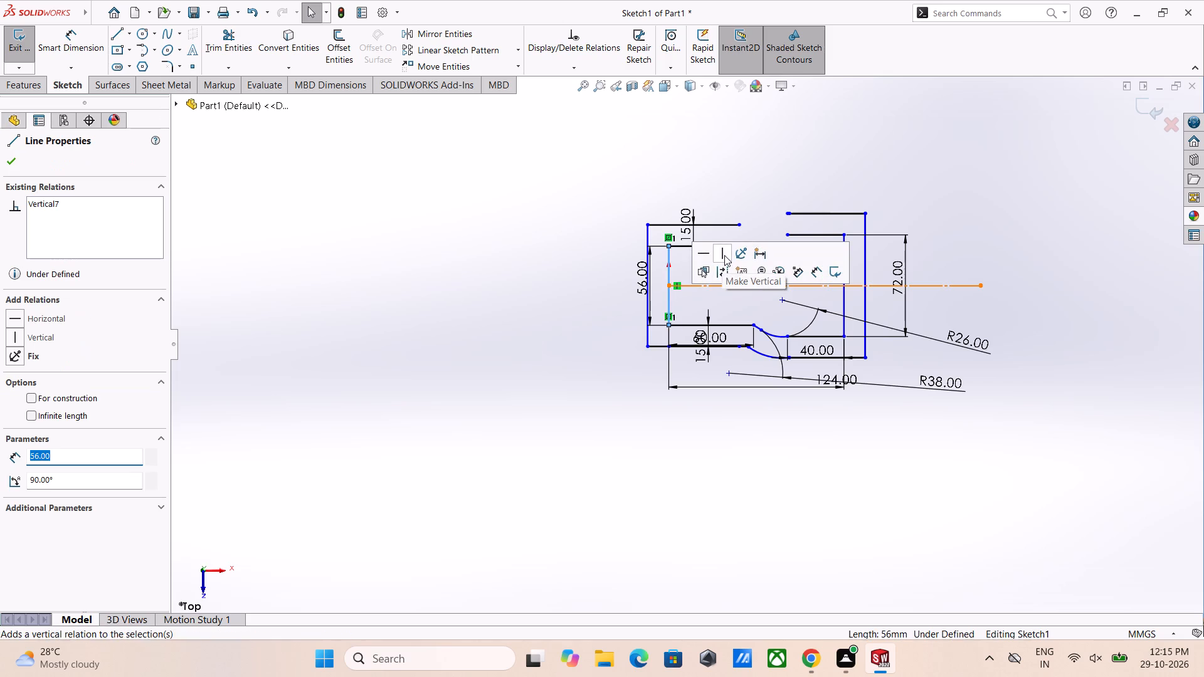
pyautogui.click(724, 255)
pyautogui.click(577, 344)
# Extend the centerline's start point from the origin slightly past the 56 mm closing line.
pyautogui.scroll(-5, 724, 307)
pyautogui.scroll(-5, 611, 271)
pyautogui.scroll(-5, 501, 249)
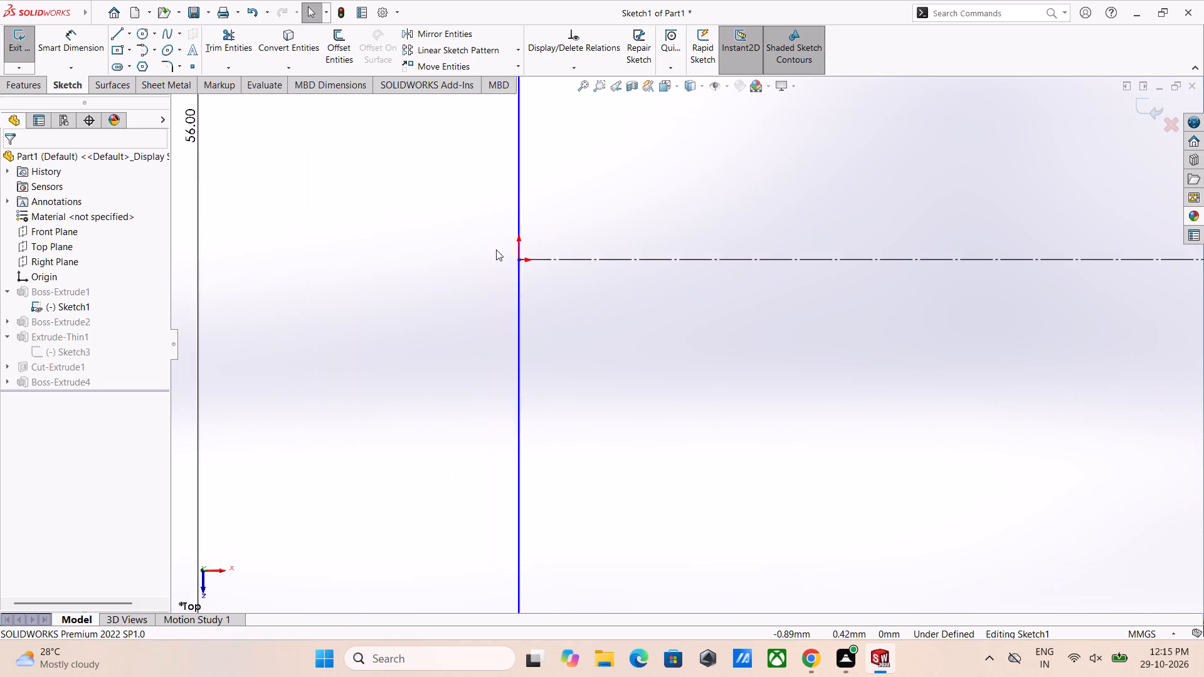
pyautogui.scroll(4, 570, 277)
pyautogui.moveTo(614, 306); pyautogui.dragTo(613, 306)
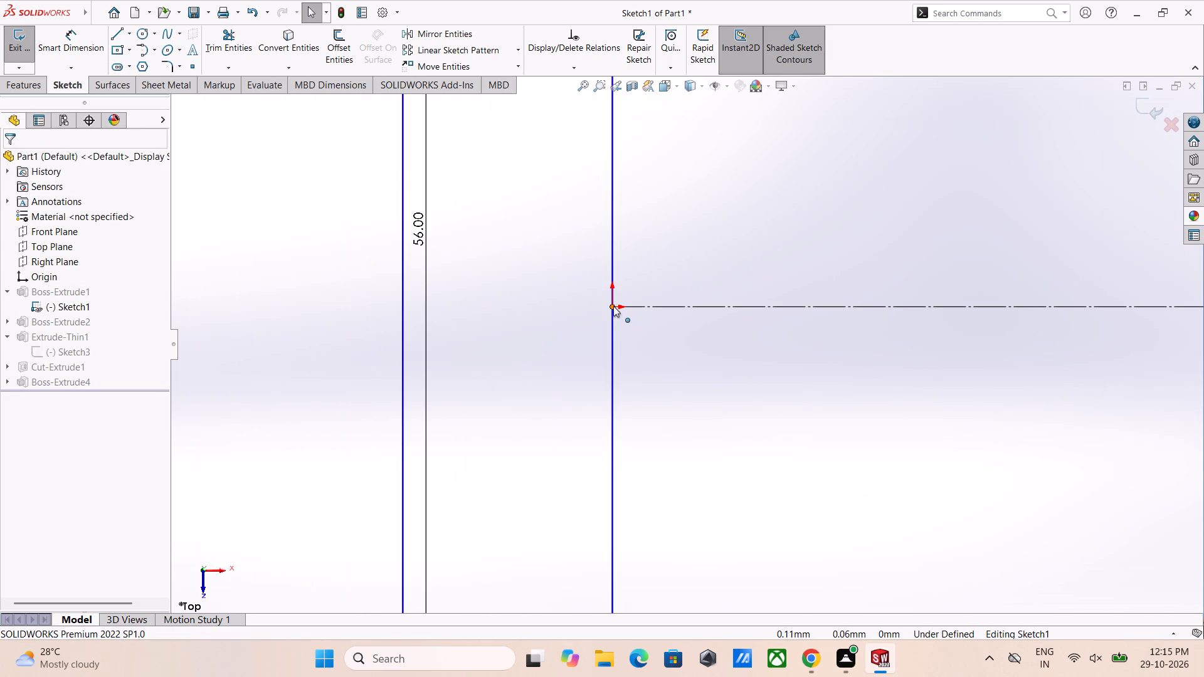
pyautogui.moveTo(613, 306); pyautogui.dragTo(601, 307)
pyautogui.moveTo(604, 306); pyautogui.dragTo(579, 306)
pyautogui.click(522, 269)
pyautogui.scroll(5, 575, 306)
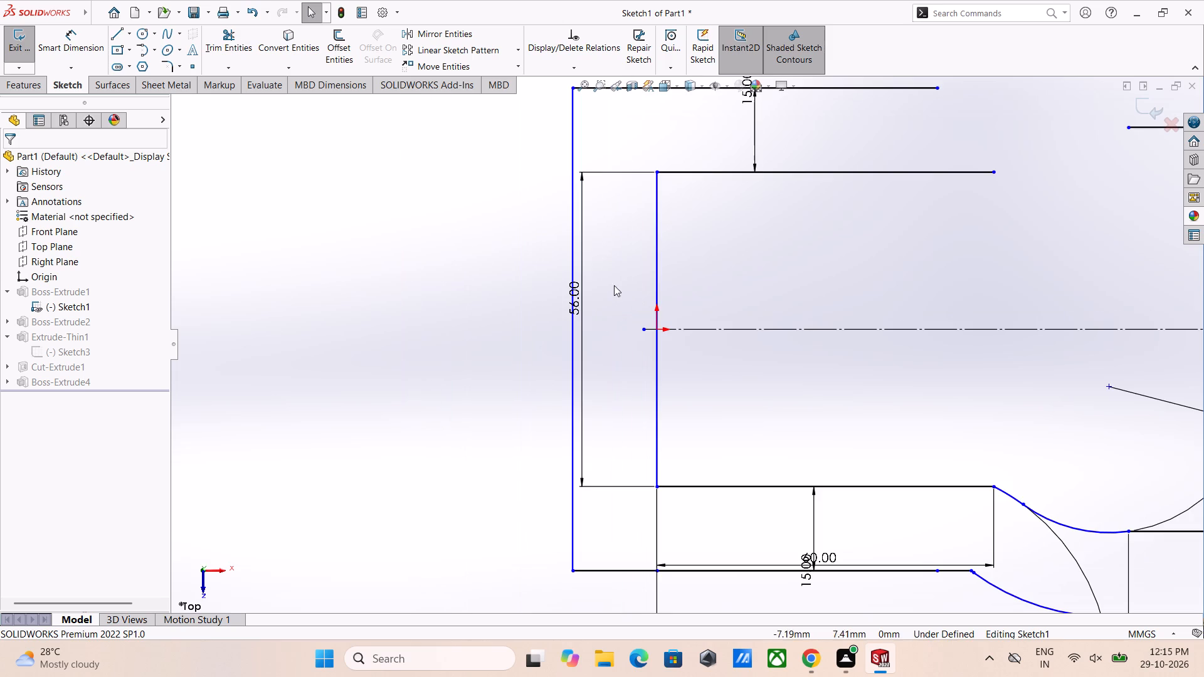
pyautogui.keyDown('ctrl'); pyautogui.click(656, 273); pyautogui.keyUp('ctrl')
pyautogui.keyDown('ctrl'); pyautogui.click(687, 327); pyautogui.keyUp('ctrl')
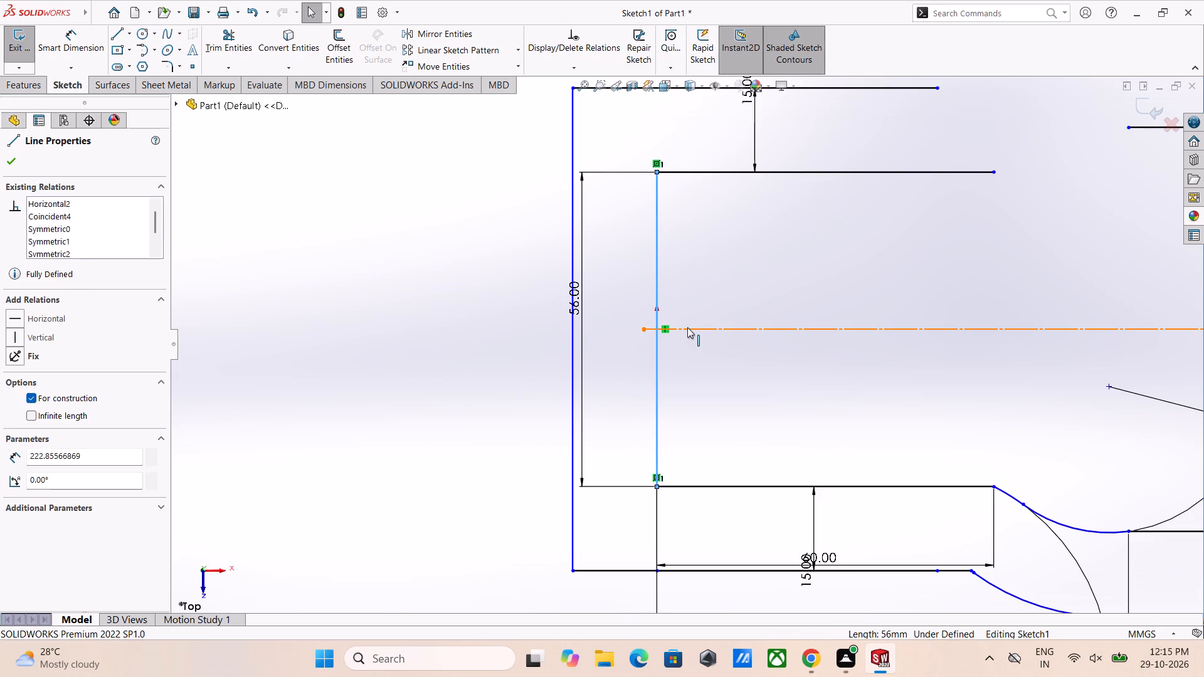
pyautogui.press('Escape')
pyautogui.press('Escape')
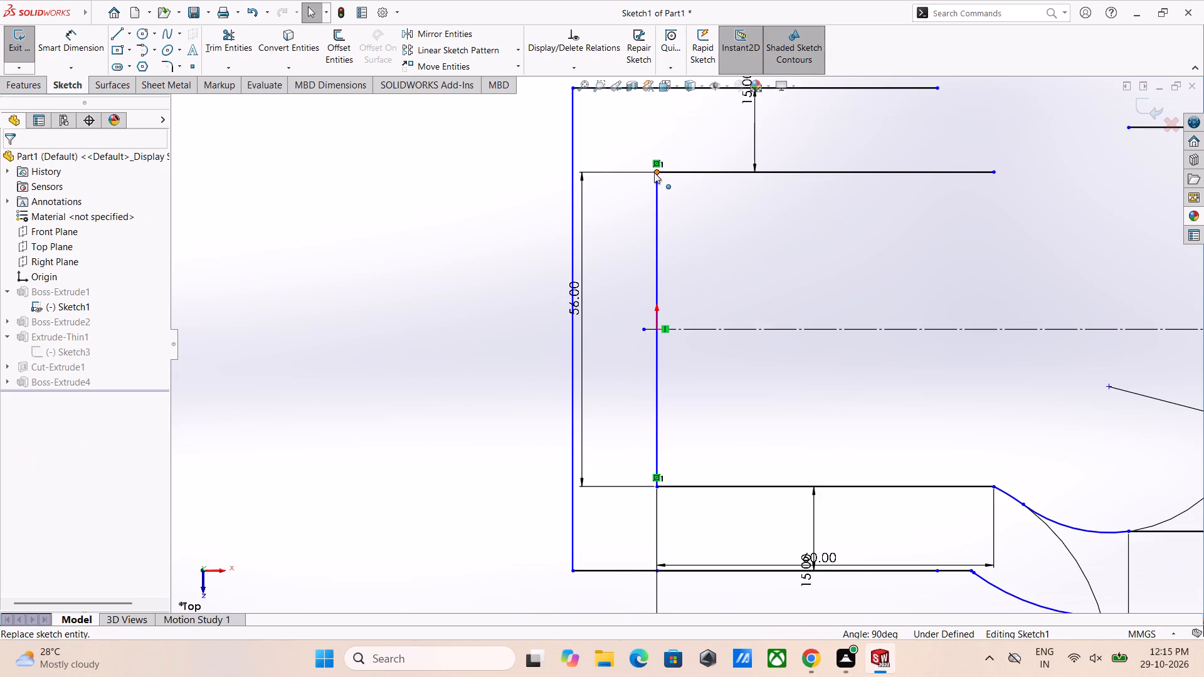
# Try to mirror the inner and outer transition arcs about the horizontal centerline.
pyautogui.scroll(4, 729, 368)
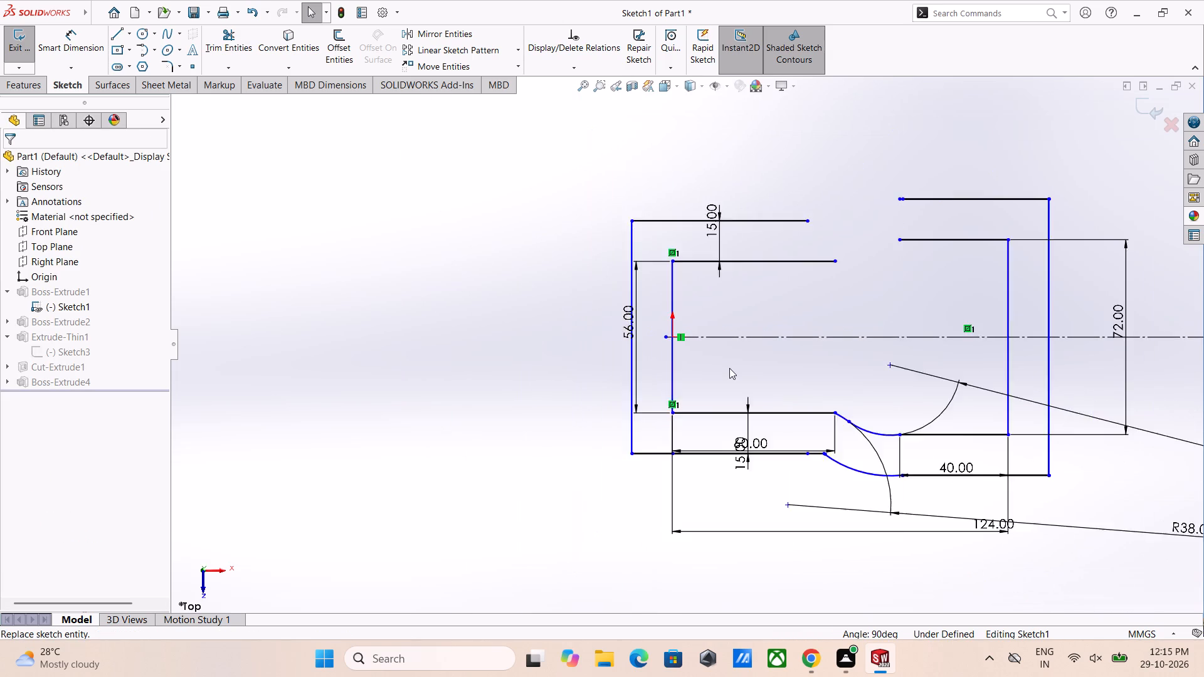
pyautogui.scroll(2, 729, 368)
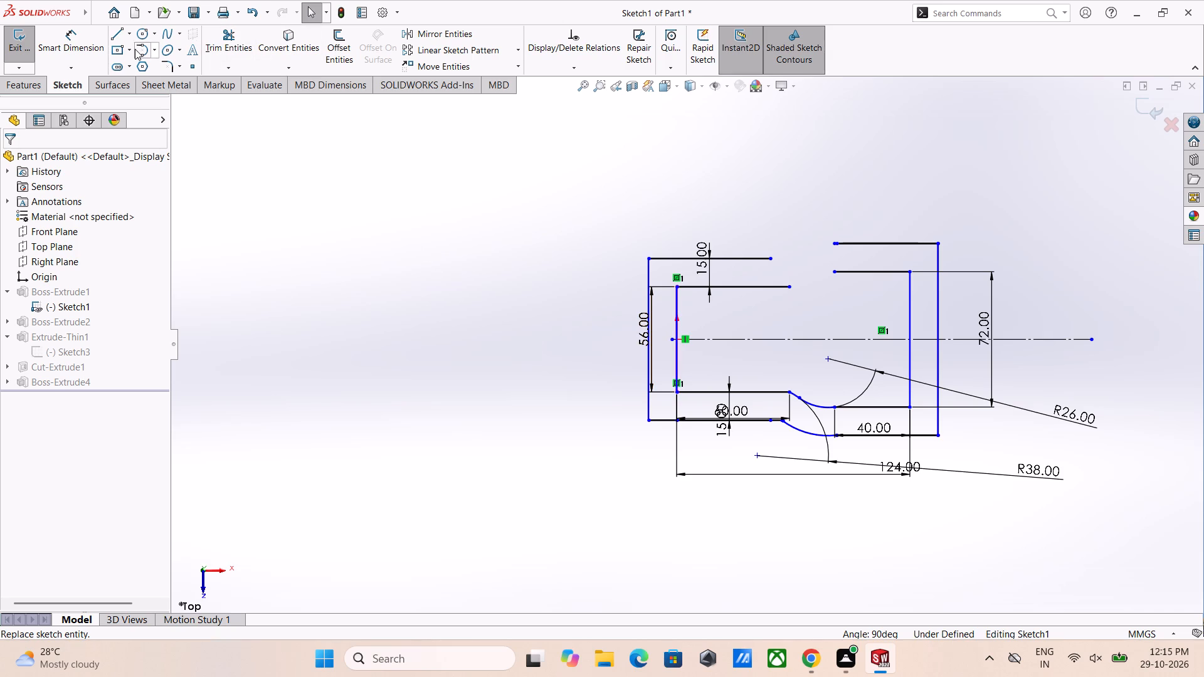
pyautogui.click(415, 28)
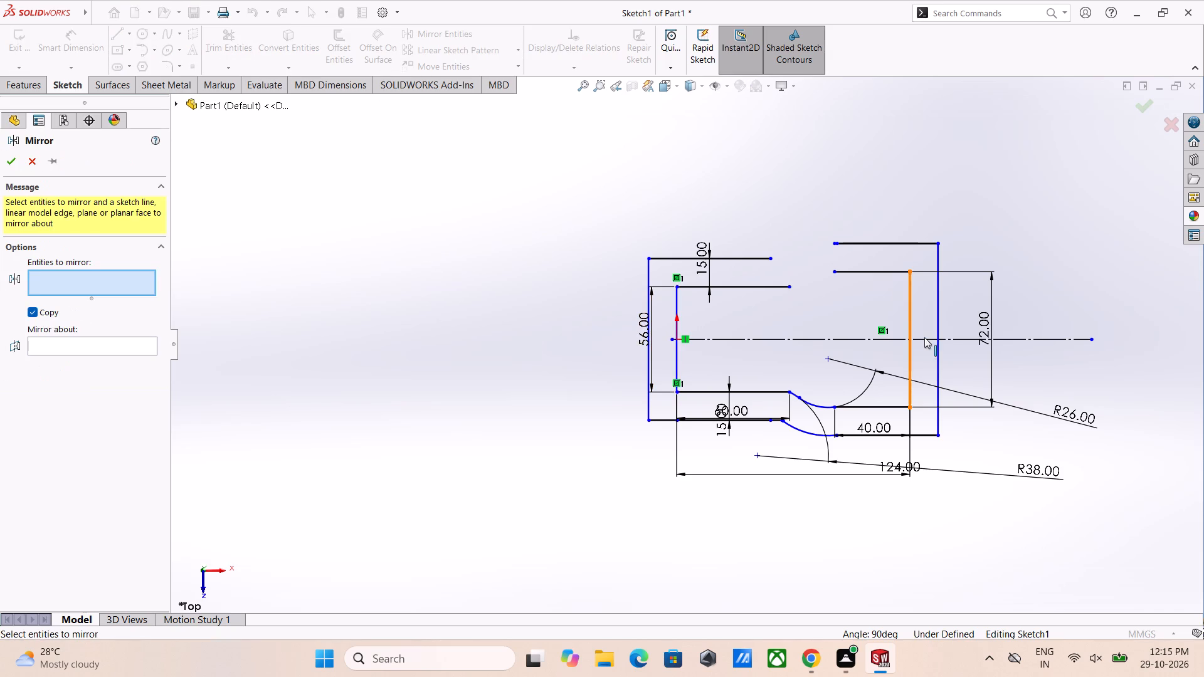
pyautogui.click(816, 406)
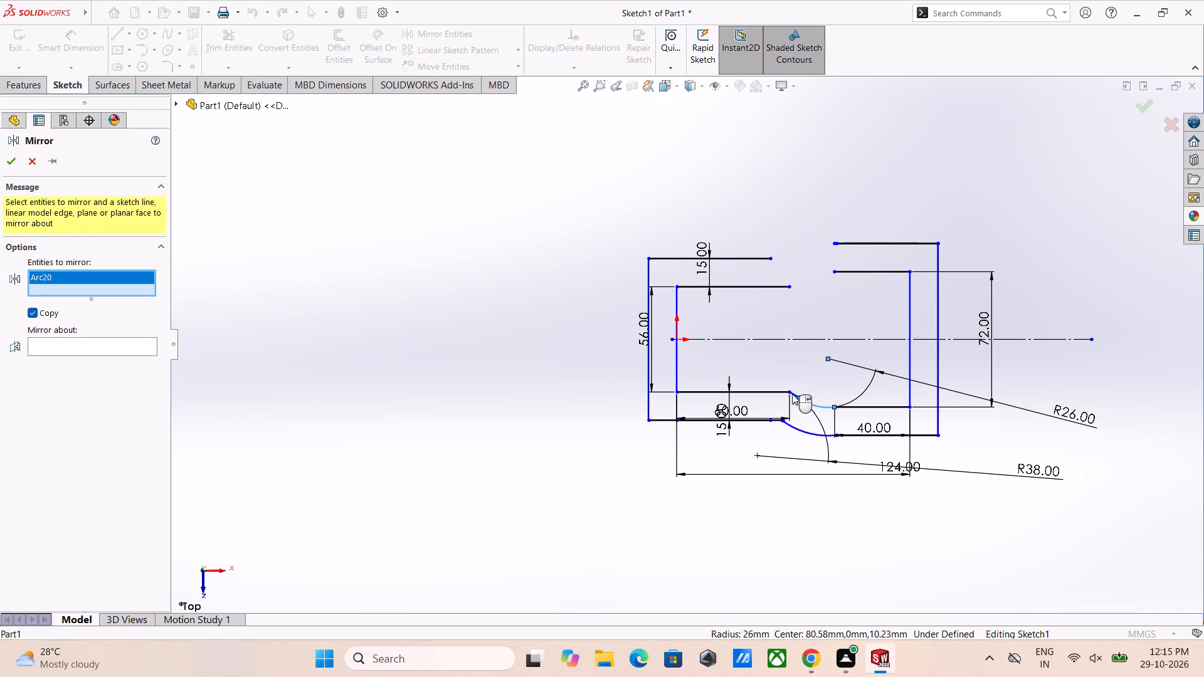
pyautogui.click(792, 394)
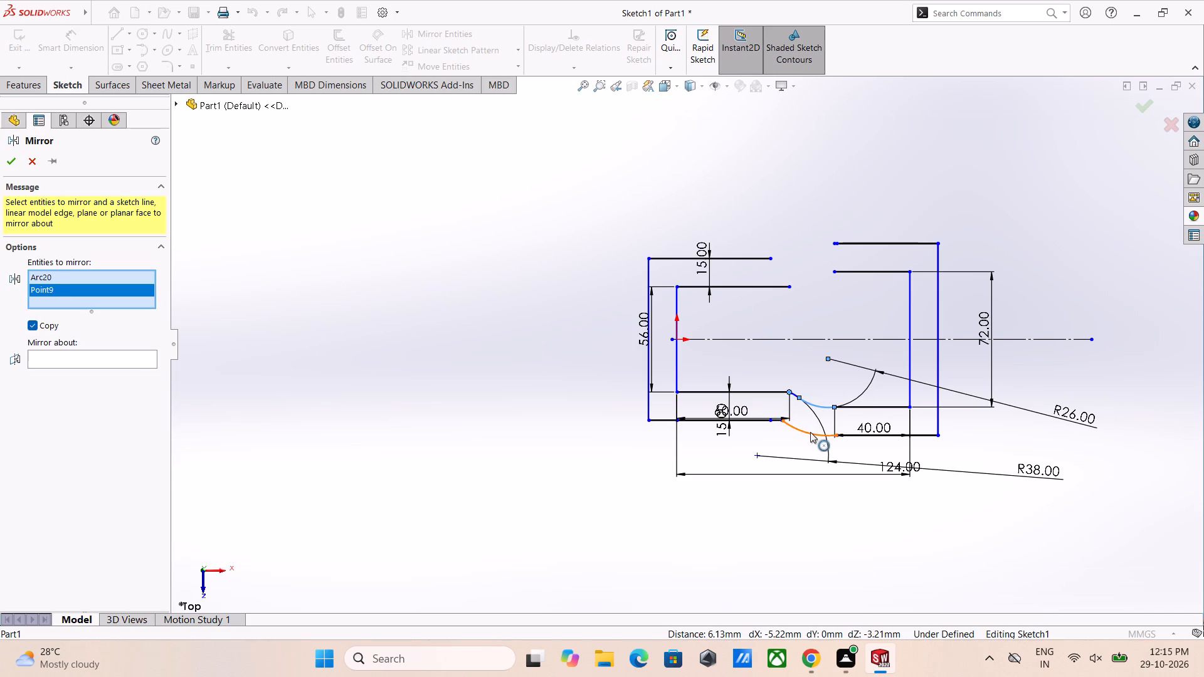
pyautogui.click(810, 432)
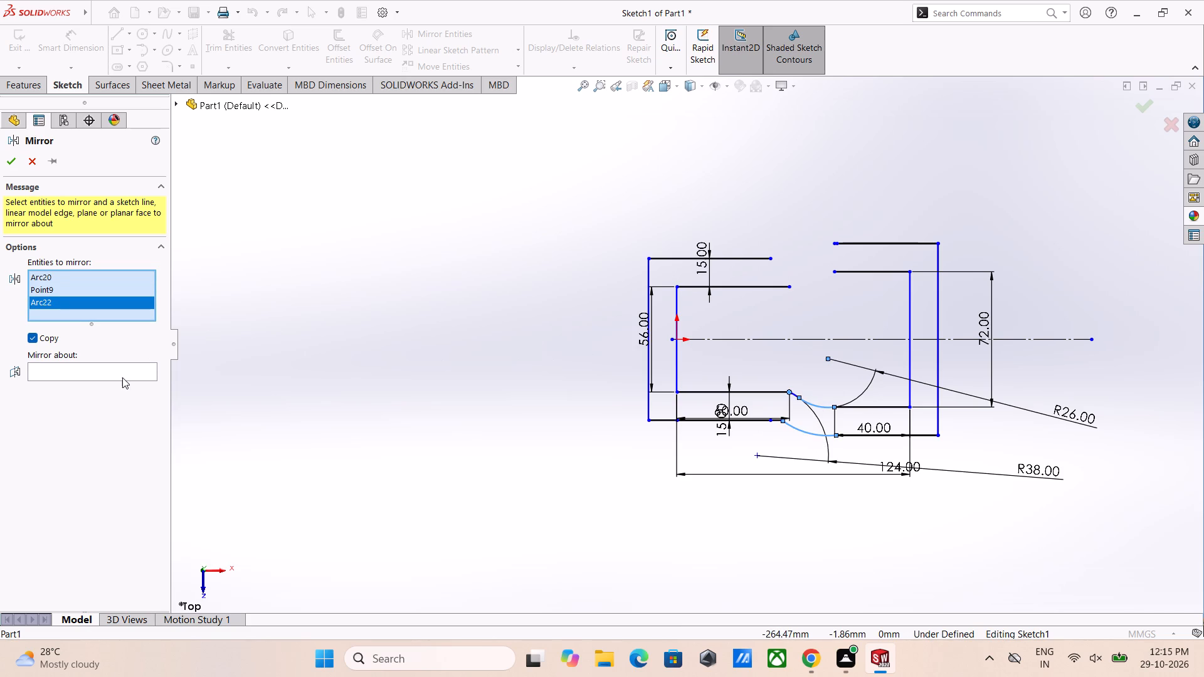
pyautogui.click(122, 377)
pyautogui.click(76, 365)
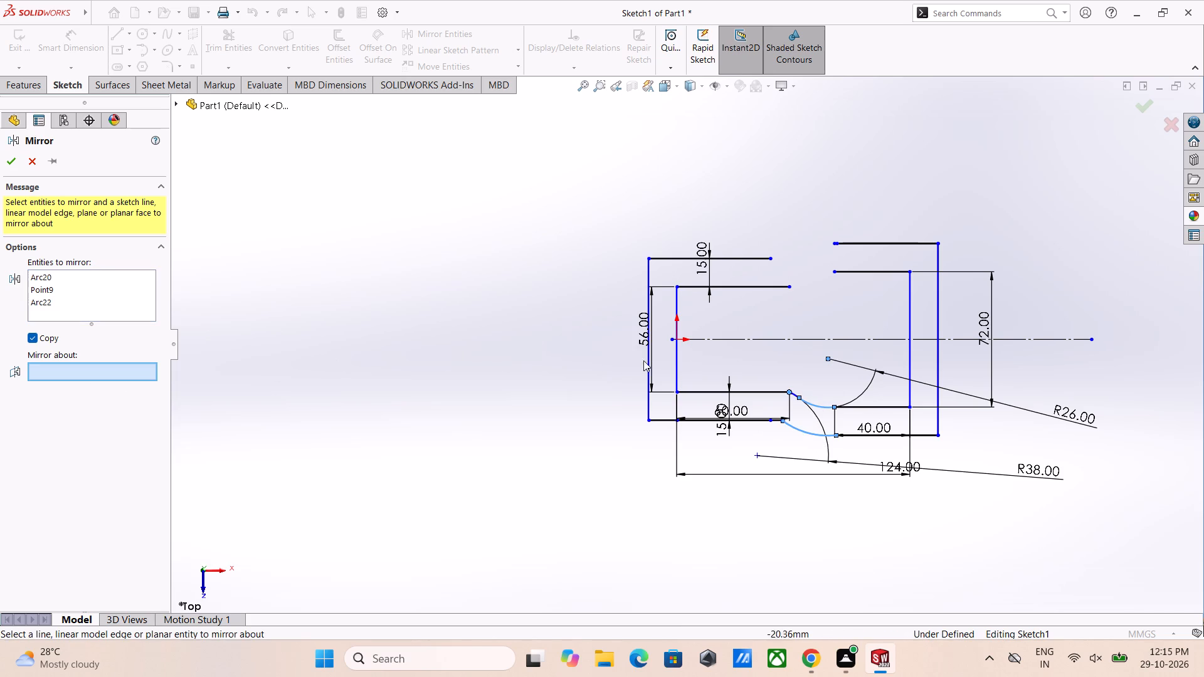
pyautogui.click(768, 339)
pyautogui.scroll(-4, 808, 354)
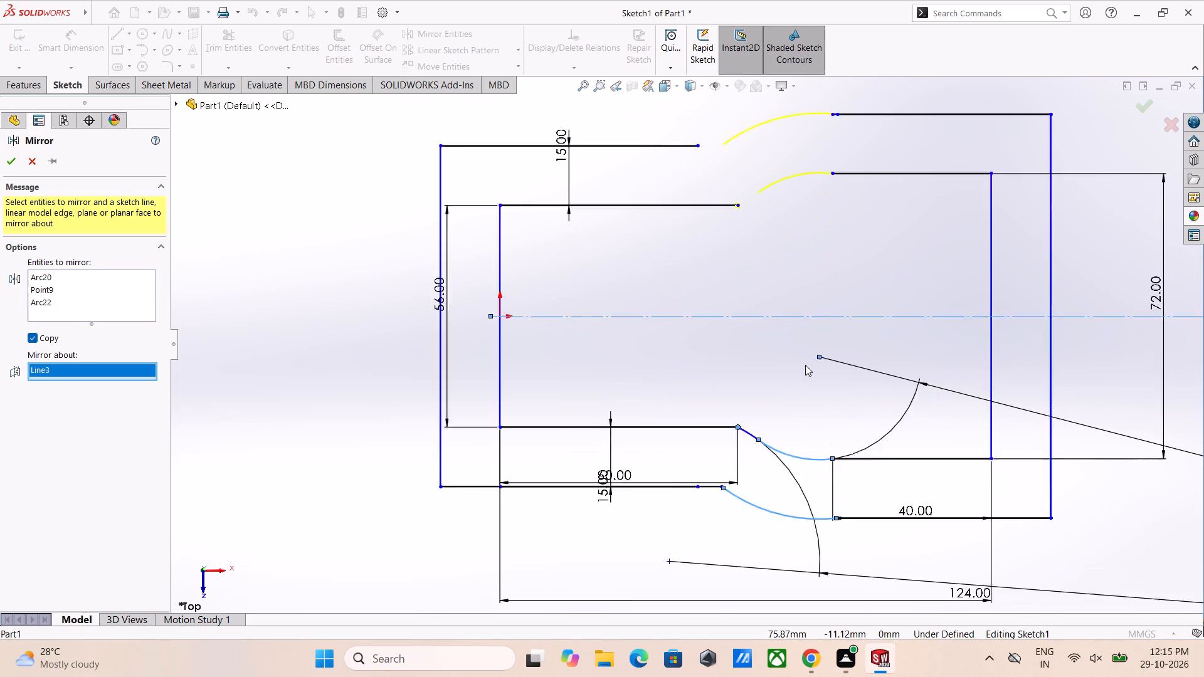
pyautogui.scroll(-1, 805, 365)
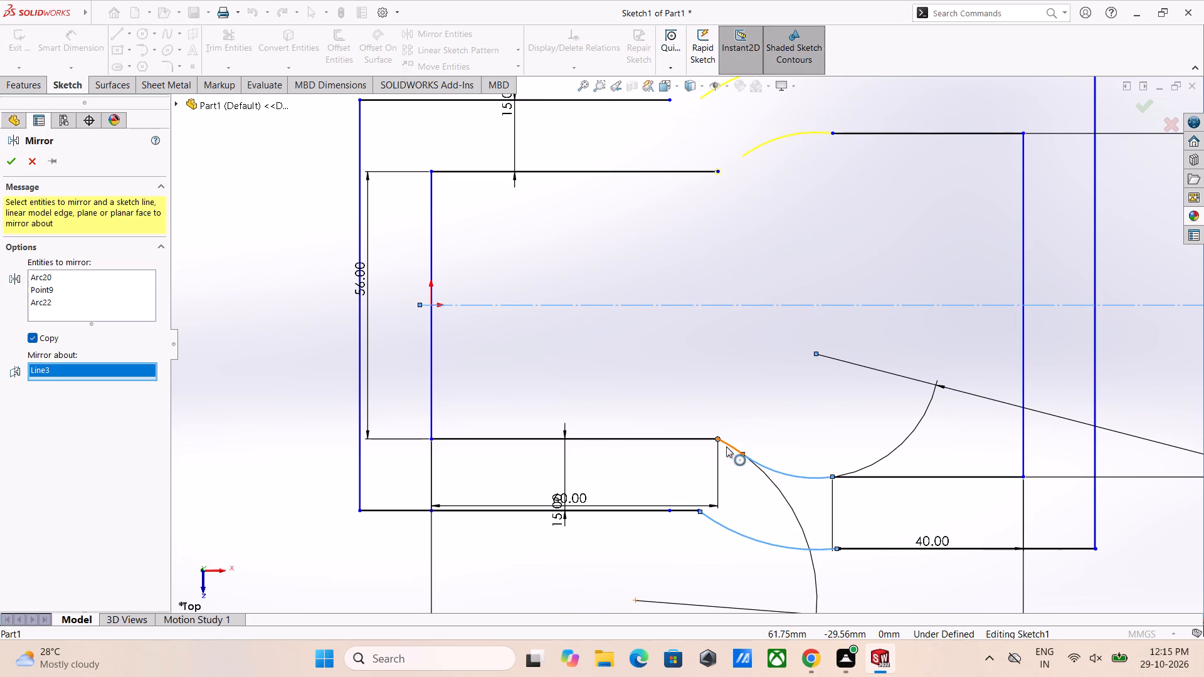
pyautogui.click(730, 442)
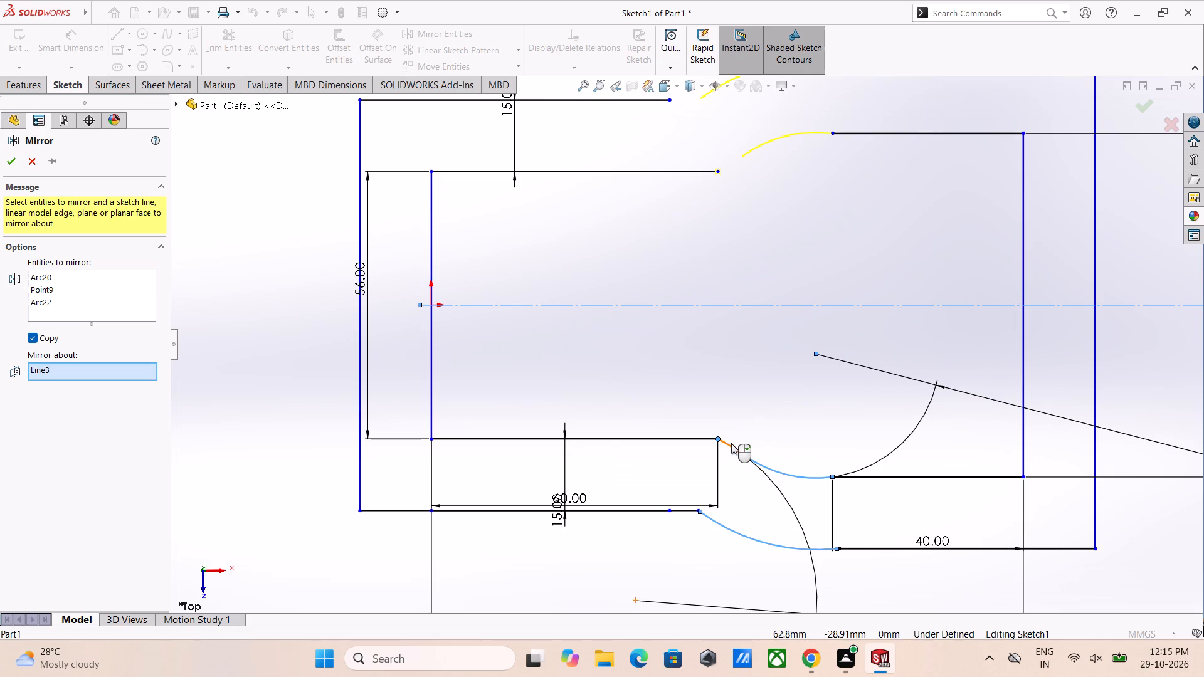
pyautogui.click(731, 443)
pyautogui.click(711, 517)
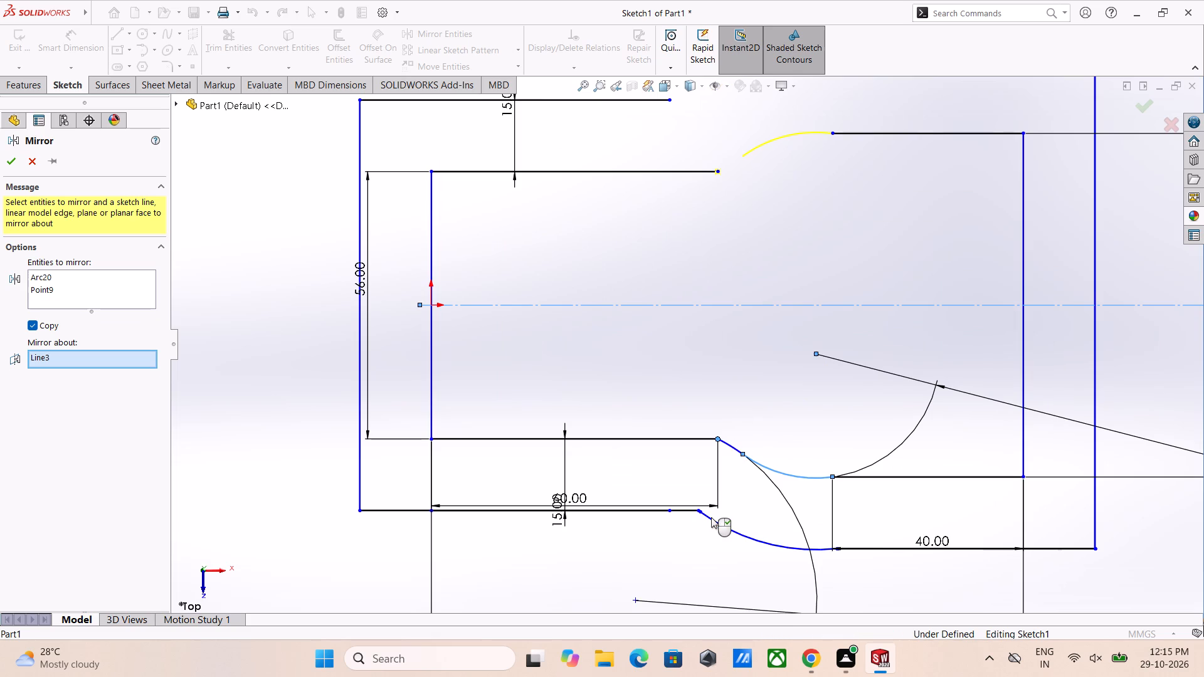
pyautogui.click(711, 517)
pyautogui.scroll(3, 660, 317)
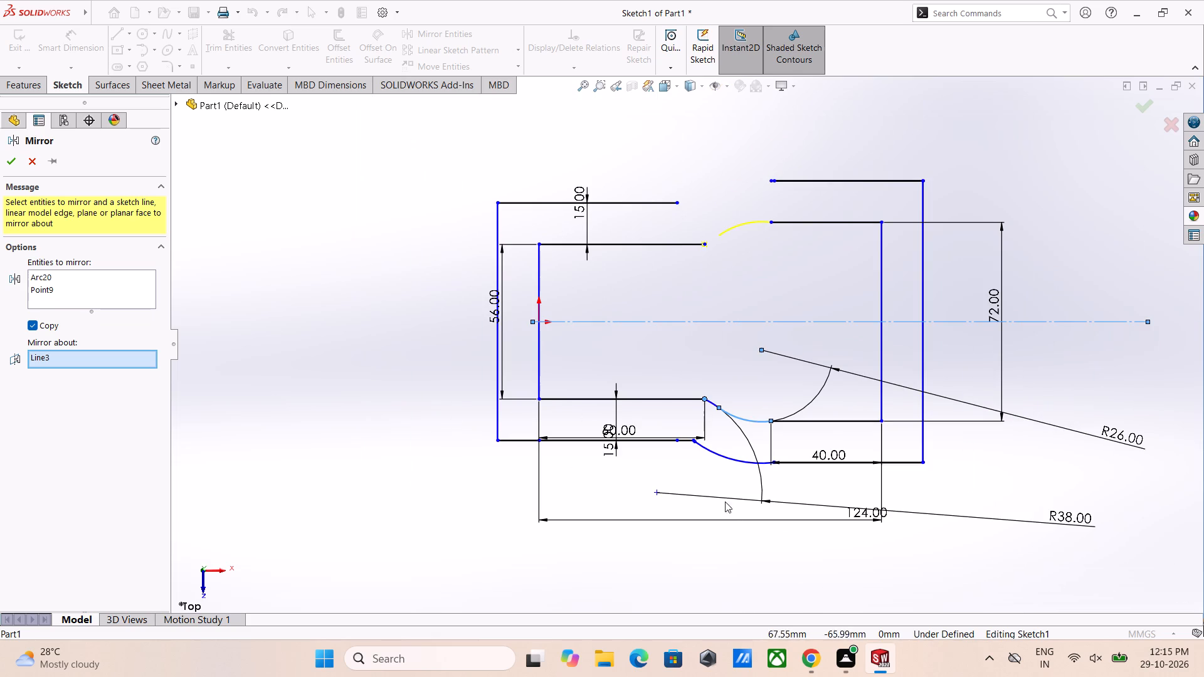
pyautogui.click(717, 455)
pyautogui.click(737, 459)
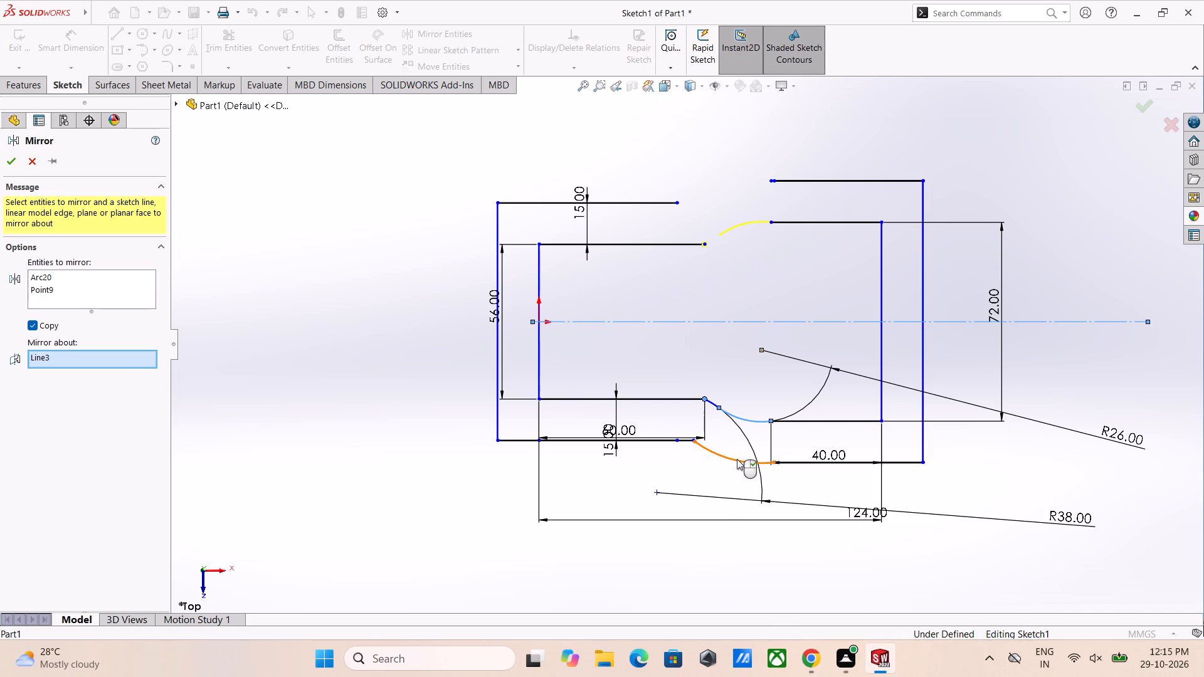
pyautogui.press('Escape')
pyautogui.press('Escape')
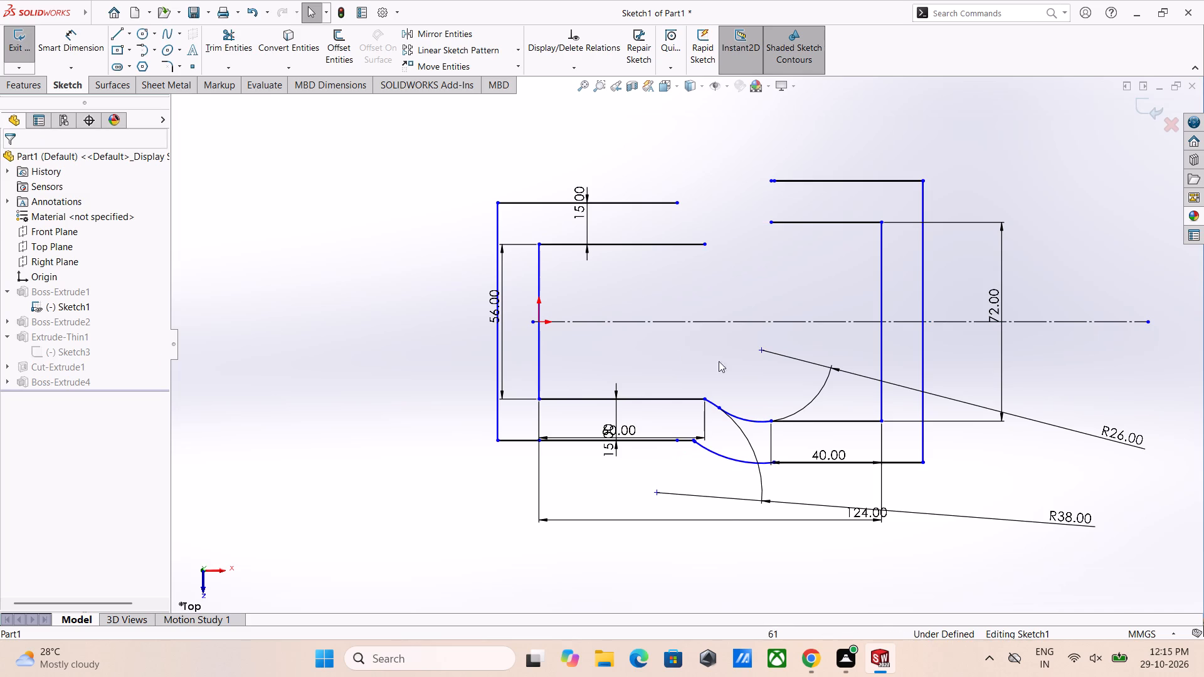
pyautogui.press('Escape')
# Examine the transition arc joints on the inner and offset profiles and the relation between the R38 and R26 arcs.
pyautogui.scroll(-5, 684, 446)
pyautogui.scroll(-6, 741, 364)
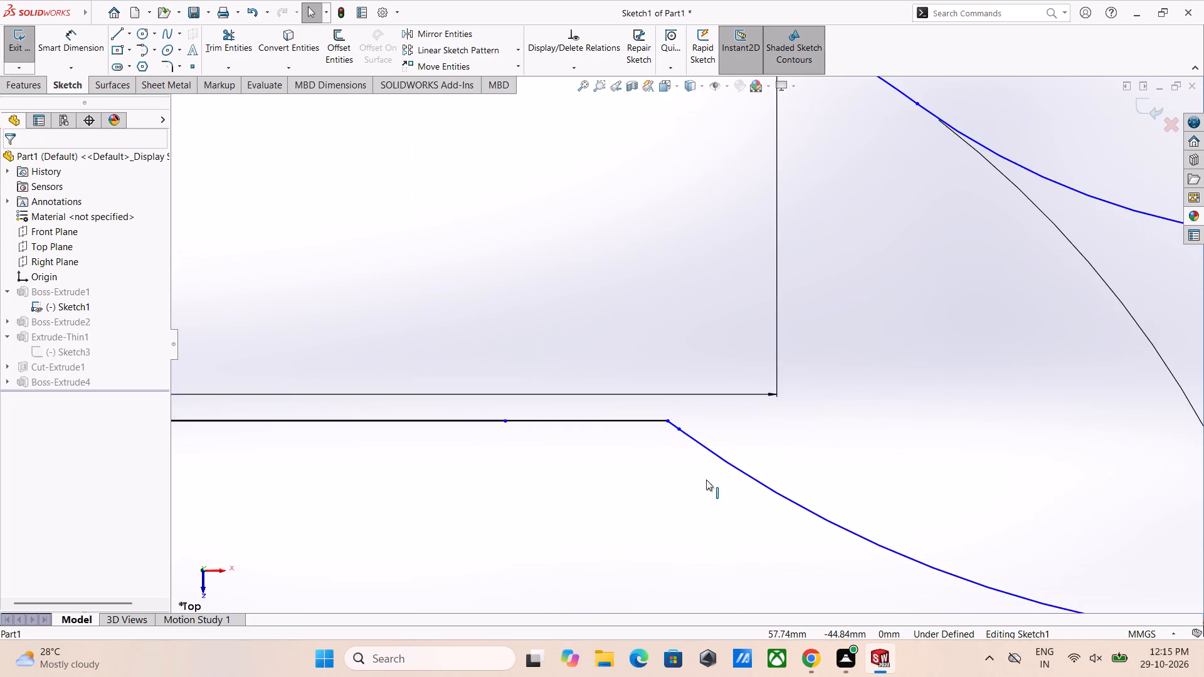
pyautogui.scroll(-5, 680, 472)
pyautogui.scroll(11, 673, 449)
pyautogui.scroll(1, 709, 374)
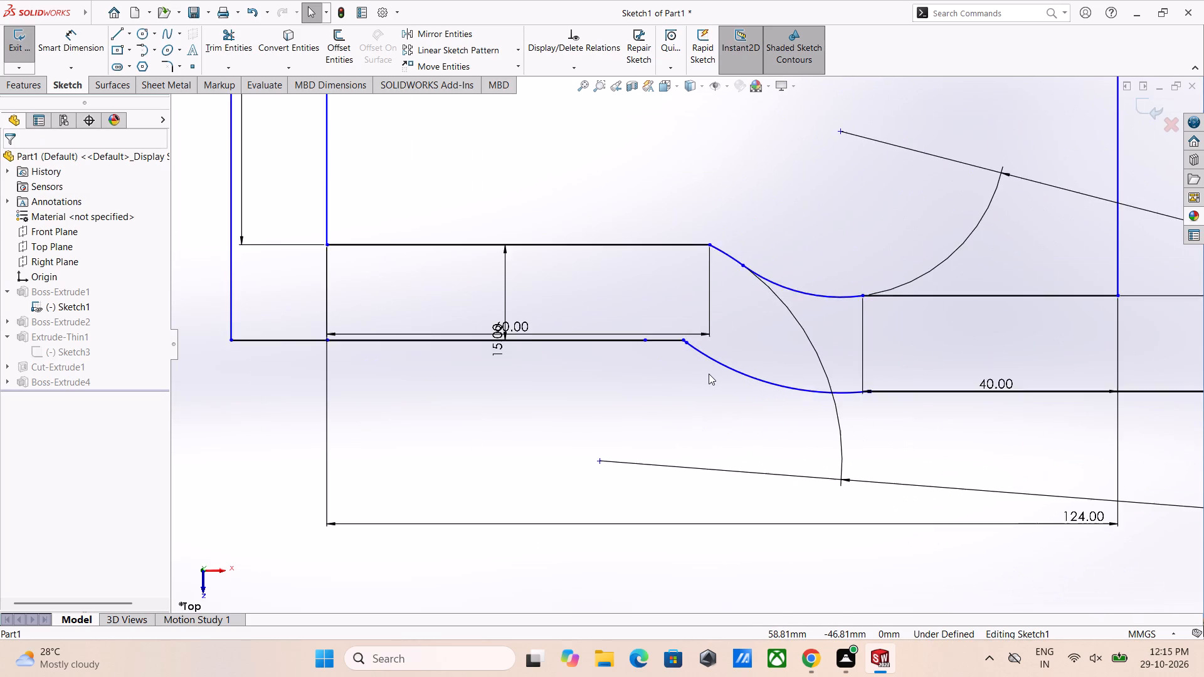
pyautogui.scroll(5, 709, 374)
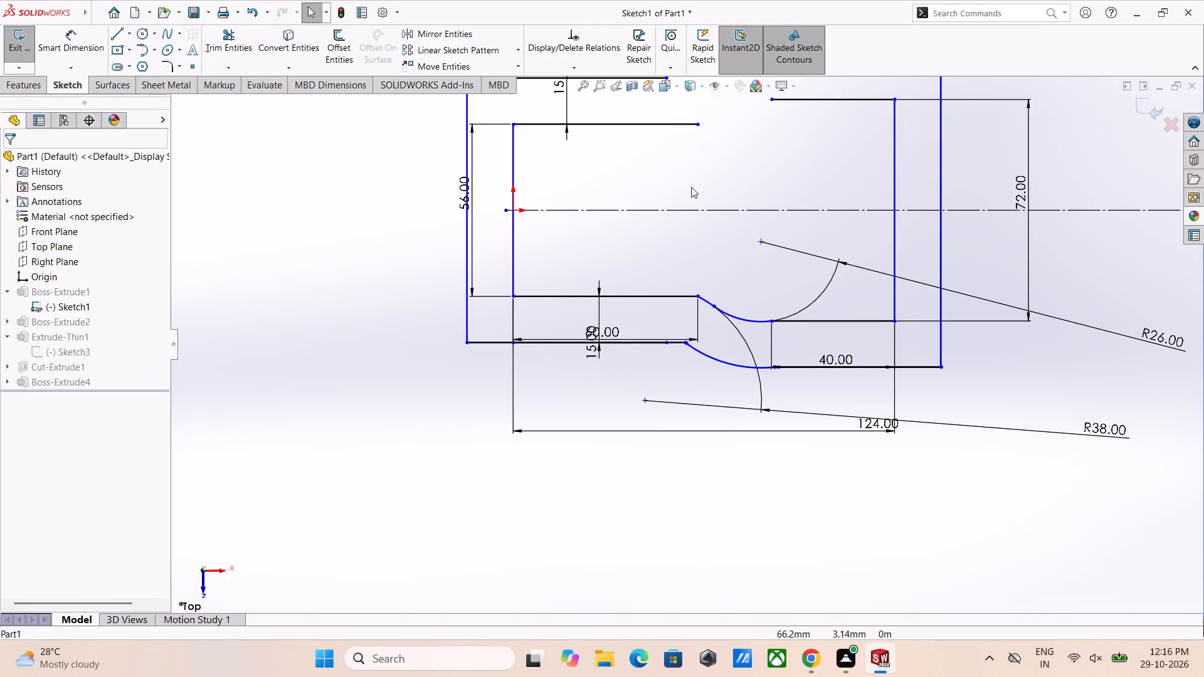
pyautogui.scroll(3, 787, 330)
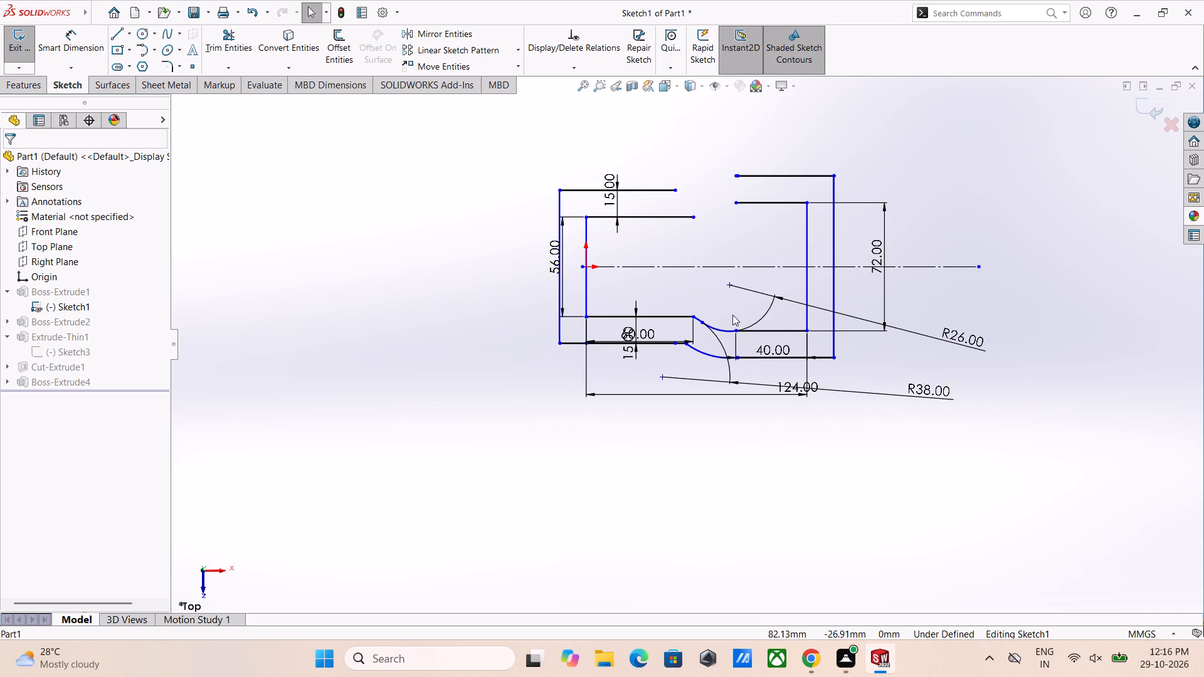
pyautogui.scroll(-5, 729, 333)
pyautogui.press('Escape')
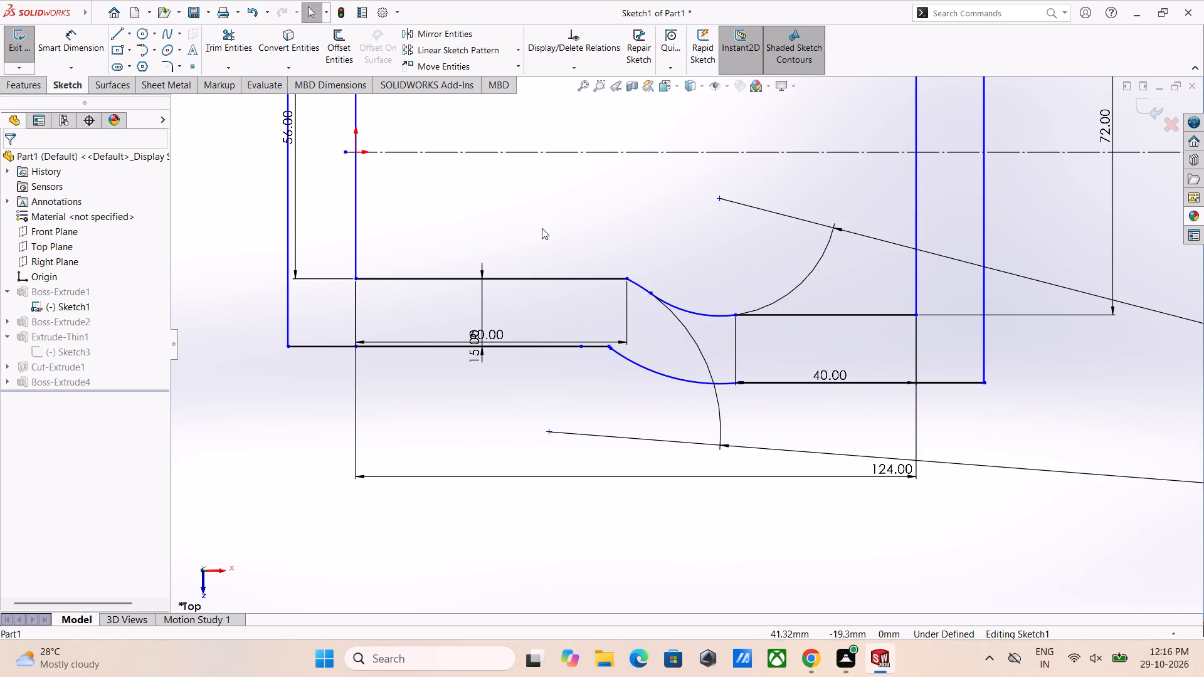
pyautogui.press('Escape')
pyautogui.press('Escape')
pyautogui.press('Escape')
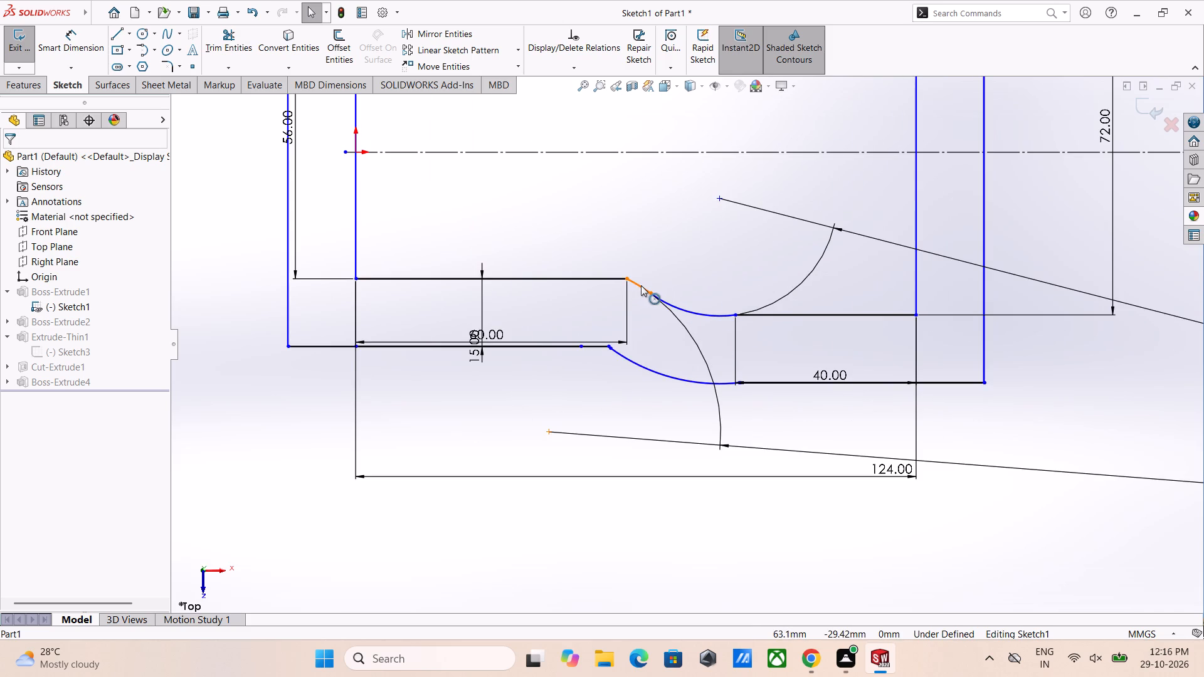
pyautogui.keyDown('ctrl'); pyautogui.click(641, 285); pyautogui.keyUp('ctrl')
pyautogui.keyDown('ctrl'); pyautogui.click(675, 308); pyautogui.keyUp('ctrl')
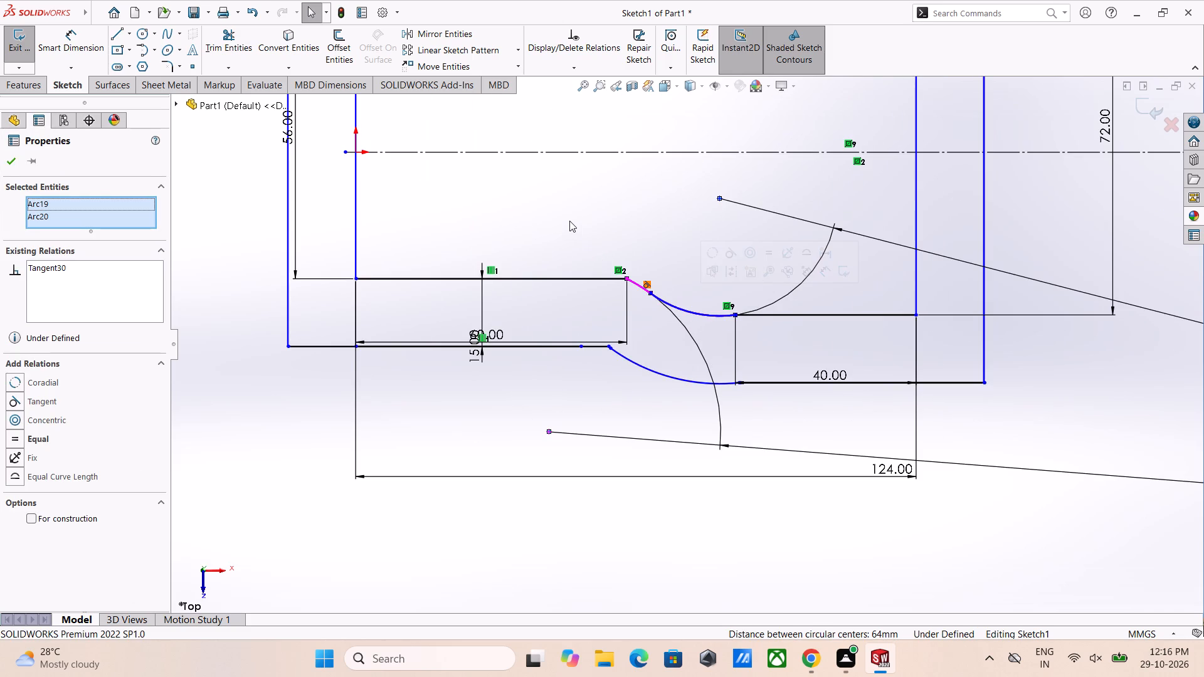
pyautogui.rightClick(569, 221)
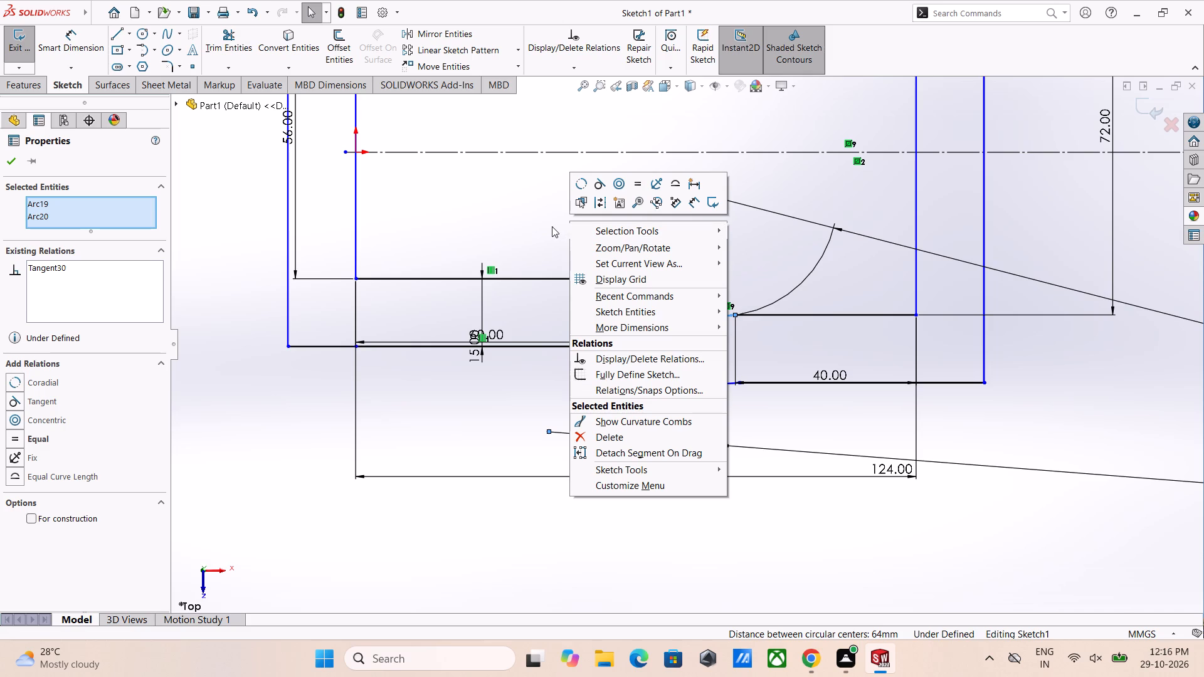
pyautogui.press('Escape')
pyautogui.press('Escape')
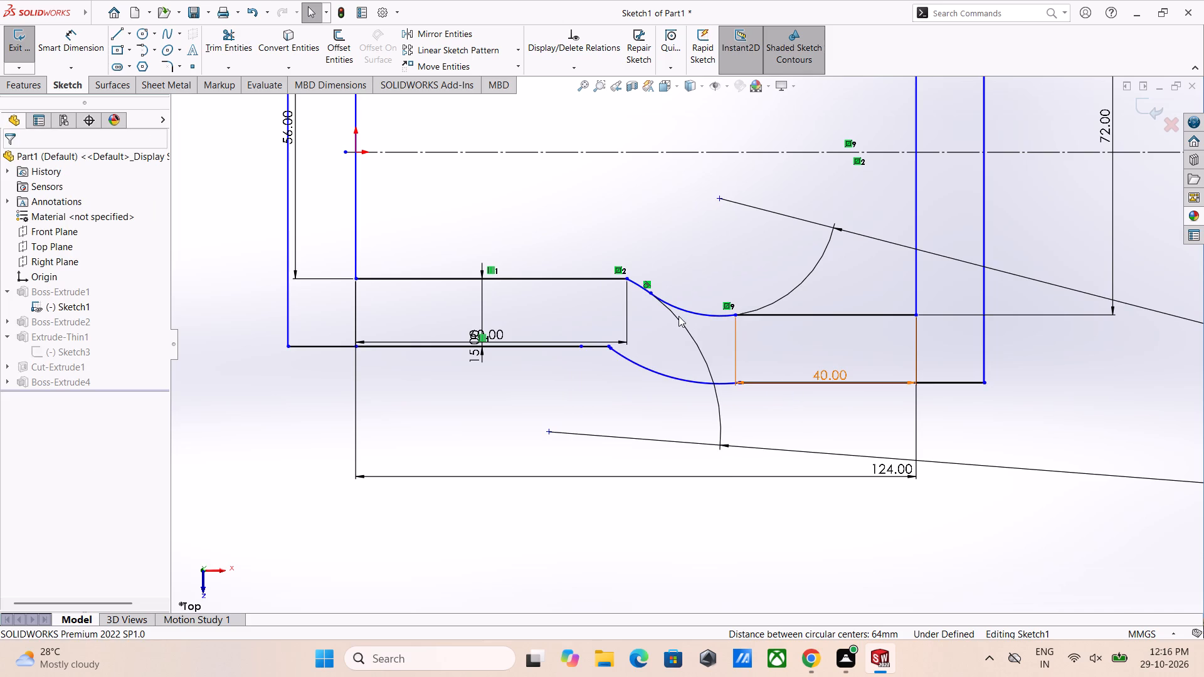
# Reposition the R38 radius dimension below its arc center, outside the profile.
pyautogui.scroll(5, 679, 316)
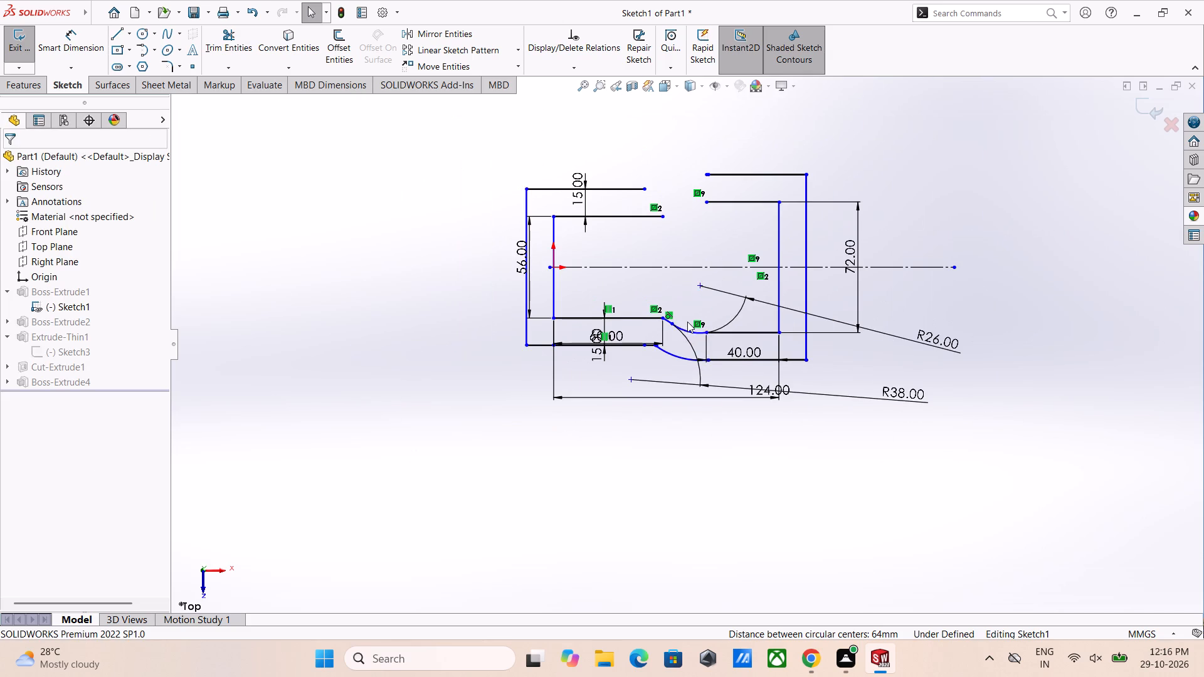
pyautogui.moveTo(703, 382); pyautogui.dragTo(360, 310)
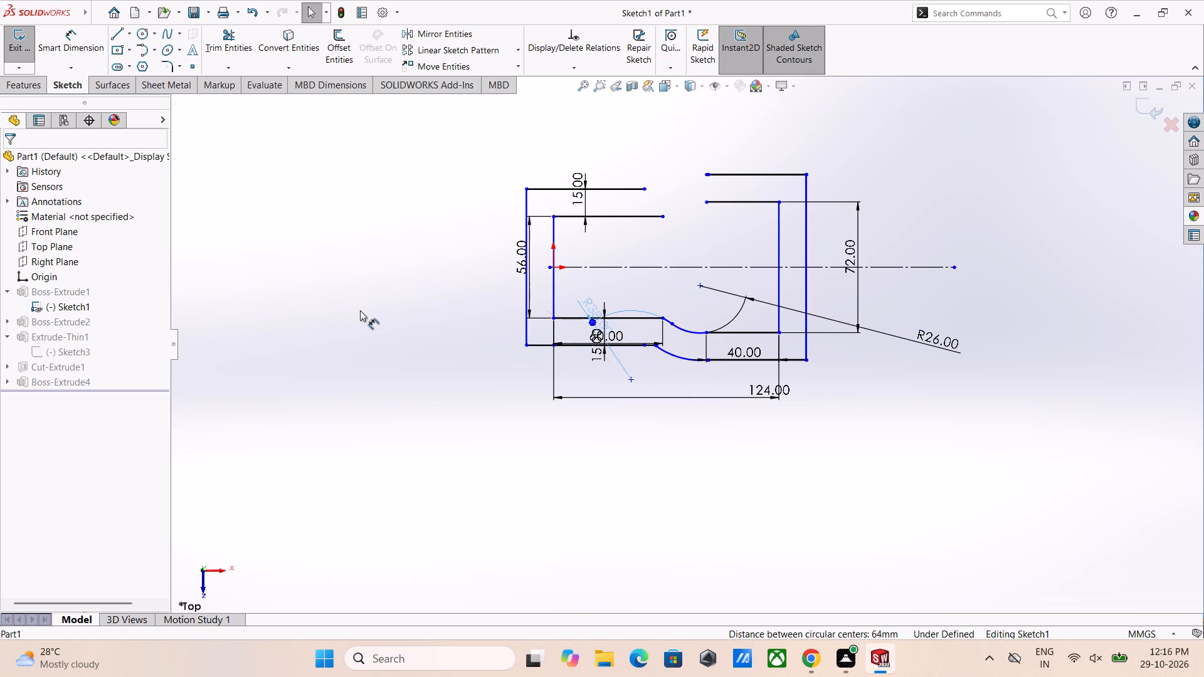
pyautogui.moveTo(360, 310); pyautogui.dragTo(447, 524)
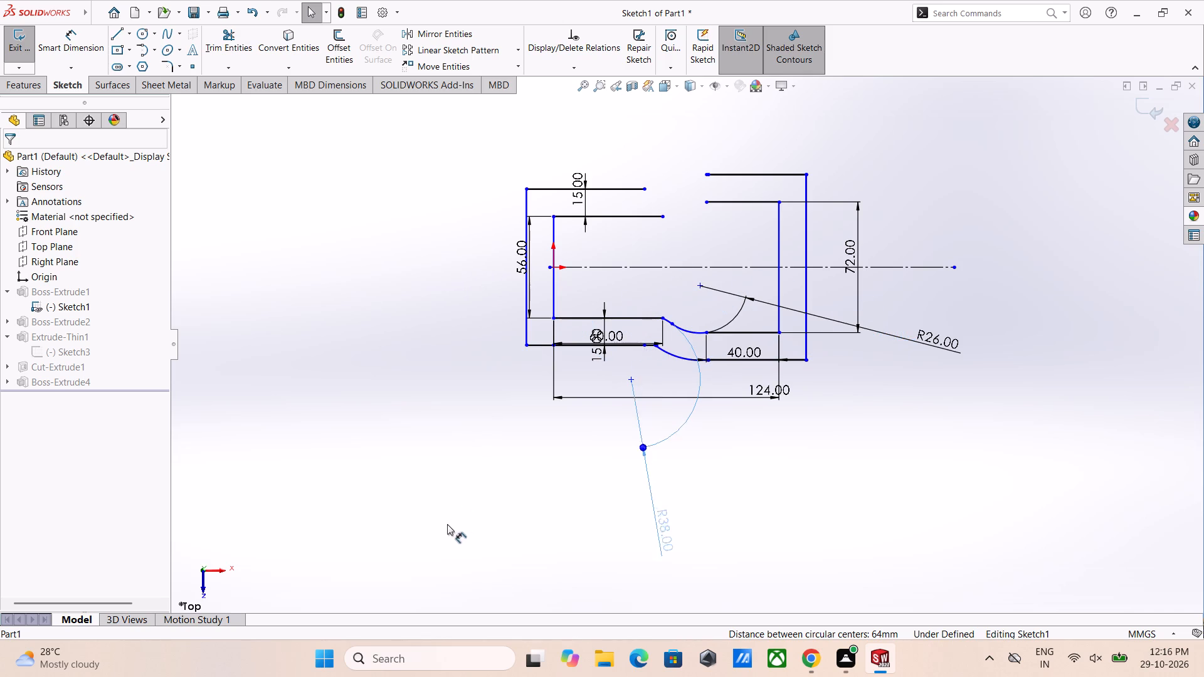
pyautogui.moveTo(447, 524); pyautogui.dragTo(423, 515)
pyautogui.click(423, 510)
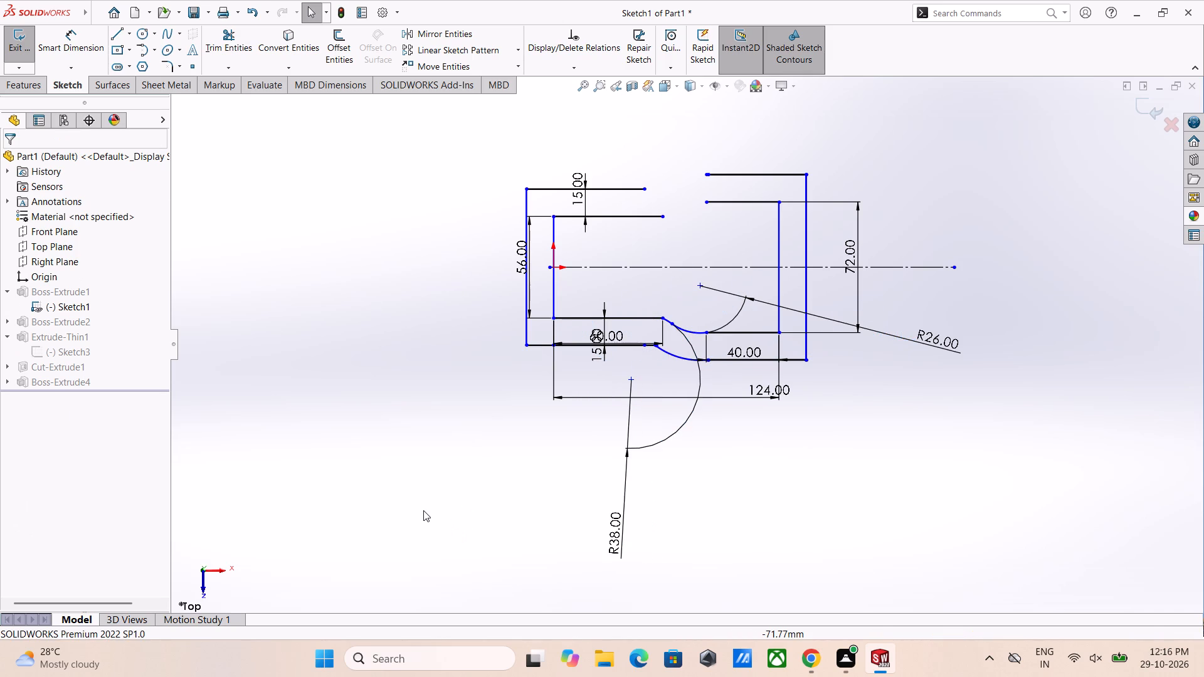
# Undo the R38 dimension move, the centerline extension, and the 56 mm closing line with its vertical relation.
pyautogui.scroll(-3, 892, 313)
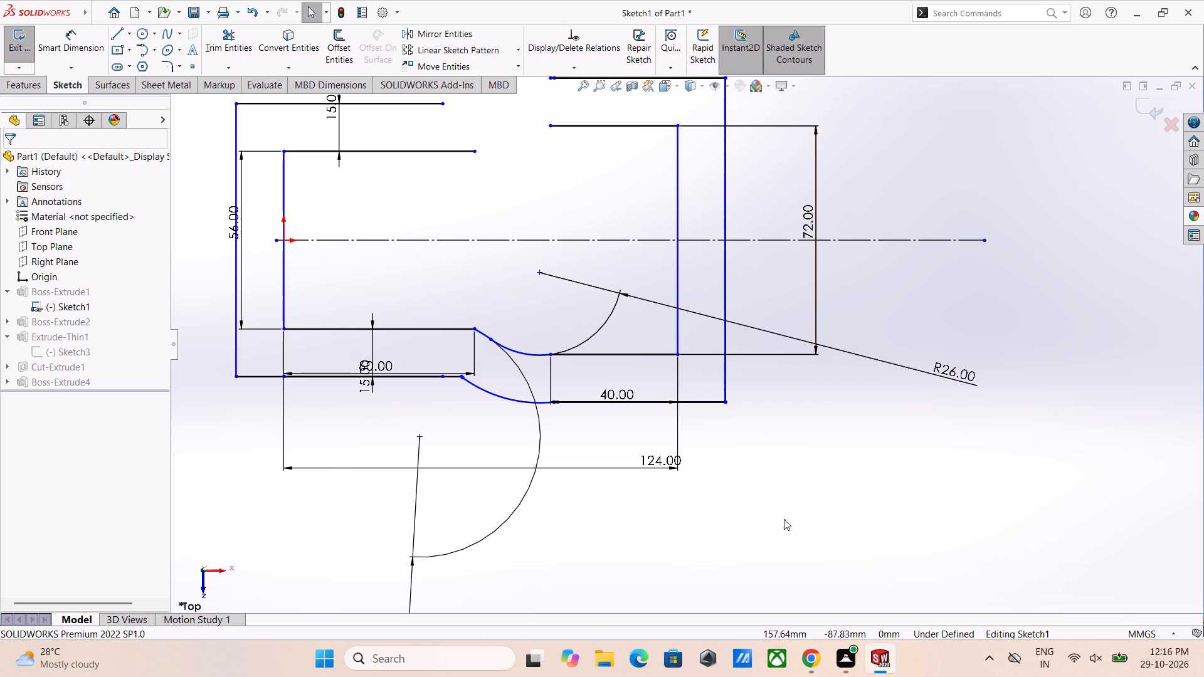
pyautogui.hotkey('ctrl', 'z')
pyautogui.hotkey('ctrl', 'z')
pyautogui.hotkey('ctrl', 'z')
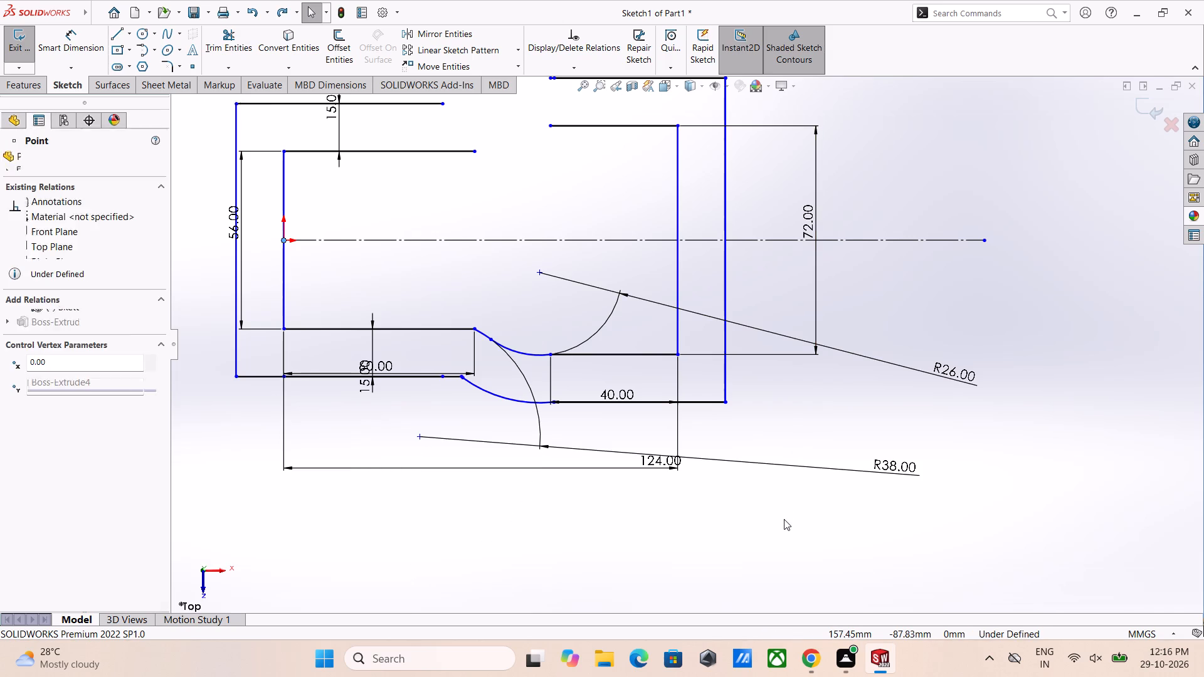
pyautogui.hotkey('ctrl', 'z')
pyautogui.hotkey('ctrl', 'z')
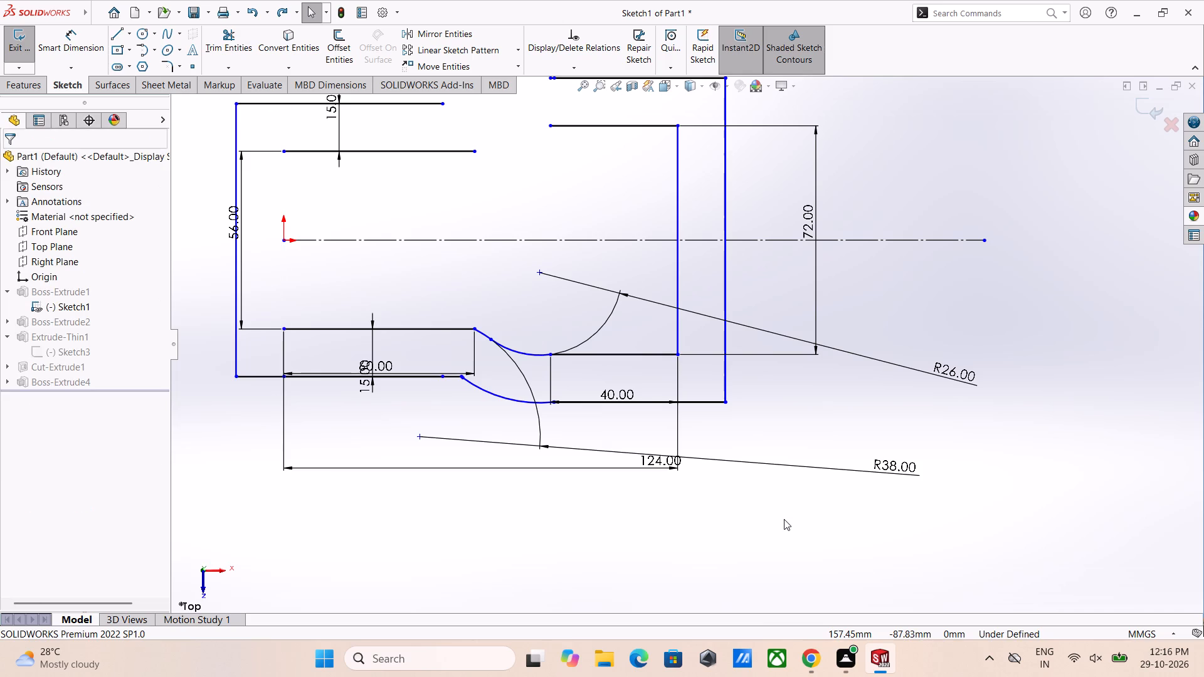
# Undo the 15 mm offset of the lower transition arcs and the R26 radius dimension.
pyautogui.hotkey('ctrl', 'z')
pyautogui.hotkey('ctrl', 'z')
pyautogui.hotkey('ctrl', 'z')
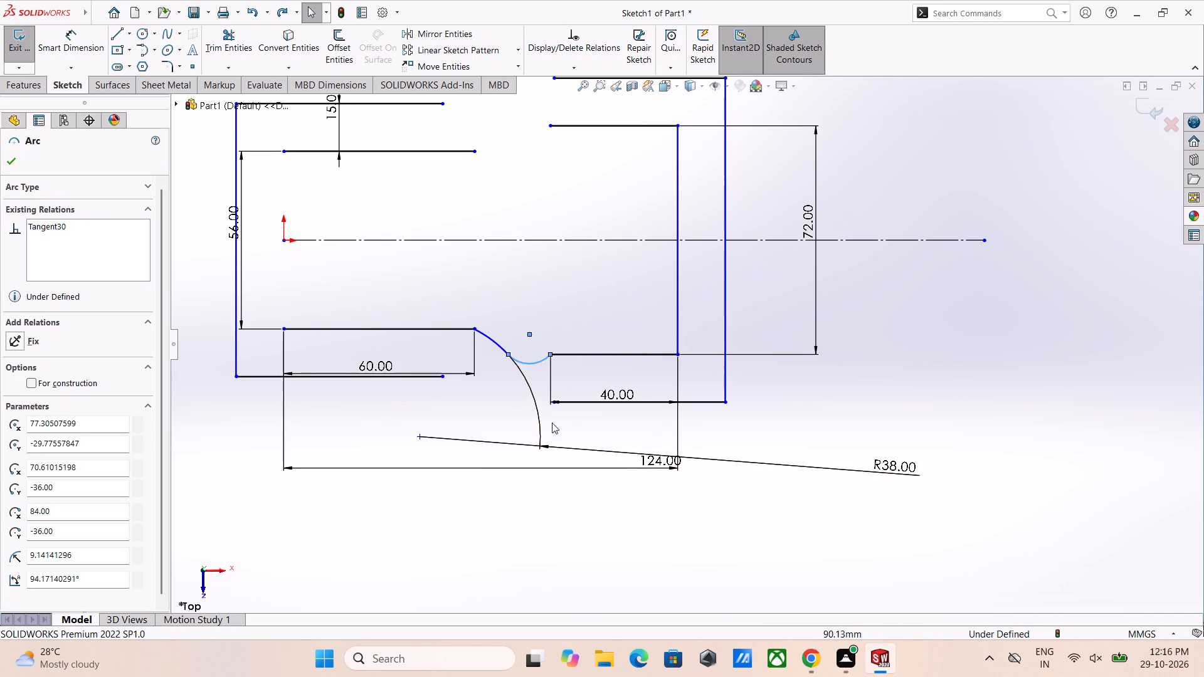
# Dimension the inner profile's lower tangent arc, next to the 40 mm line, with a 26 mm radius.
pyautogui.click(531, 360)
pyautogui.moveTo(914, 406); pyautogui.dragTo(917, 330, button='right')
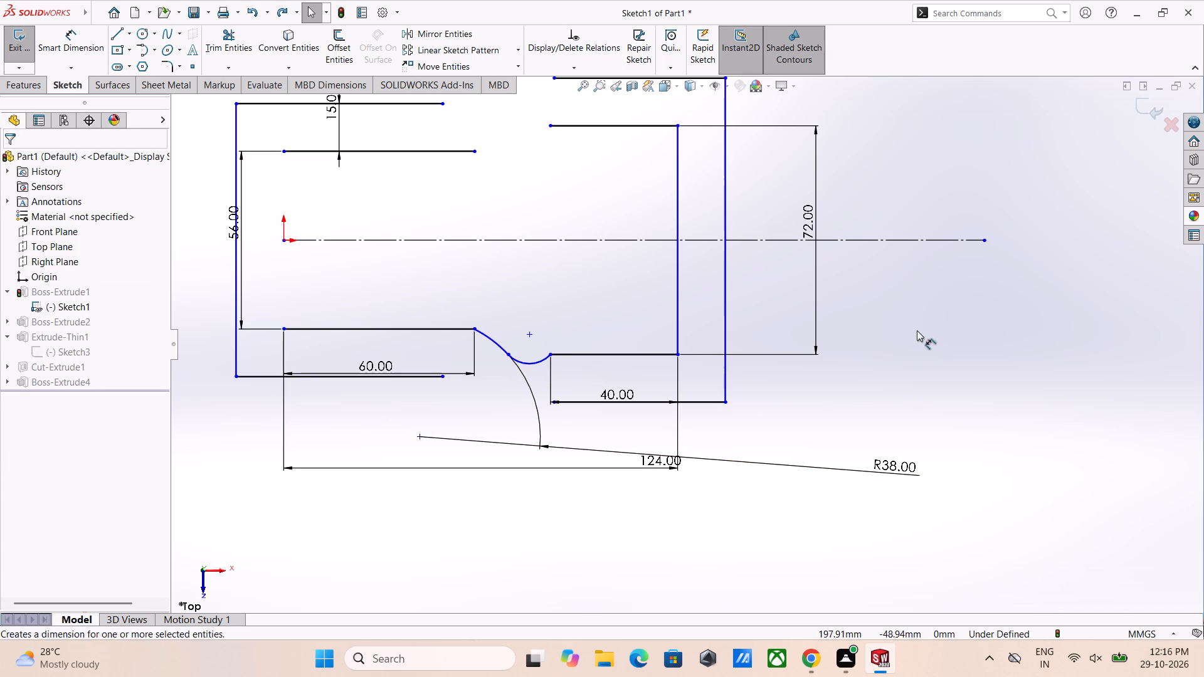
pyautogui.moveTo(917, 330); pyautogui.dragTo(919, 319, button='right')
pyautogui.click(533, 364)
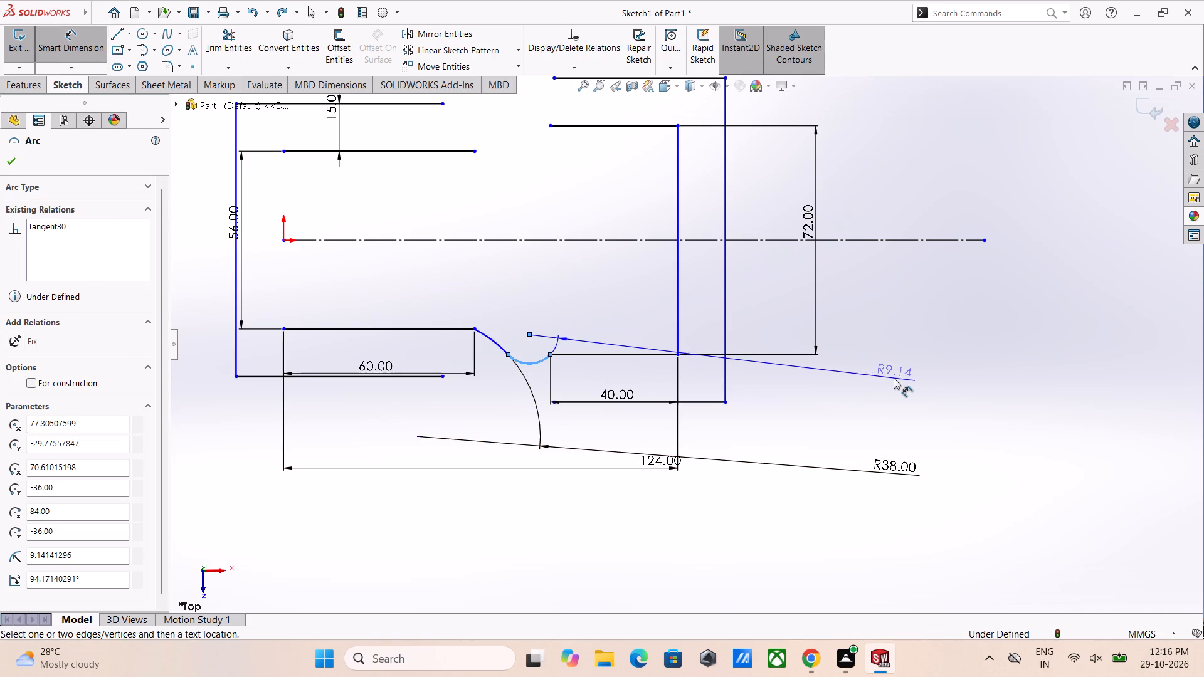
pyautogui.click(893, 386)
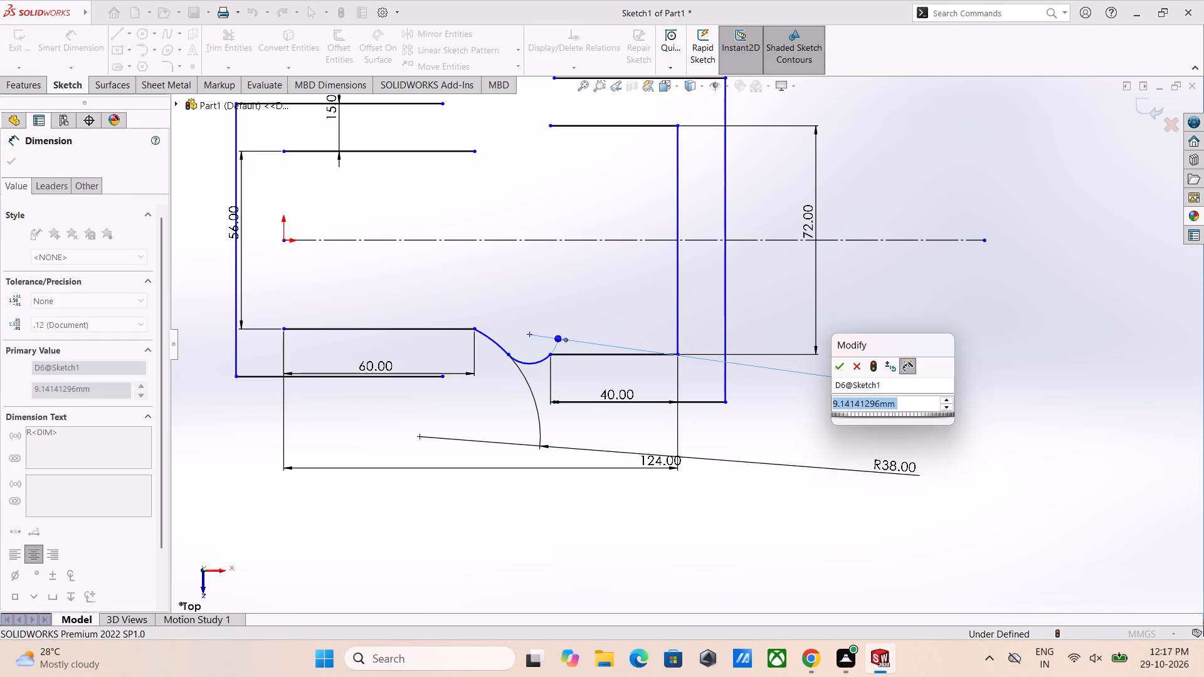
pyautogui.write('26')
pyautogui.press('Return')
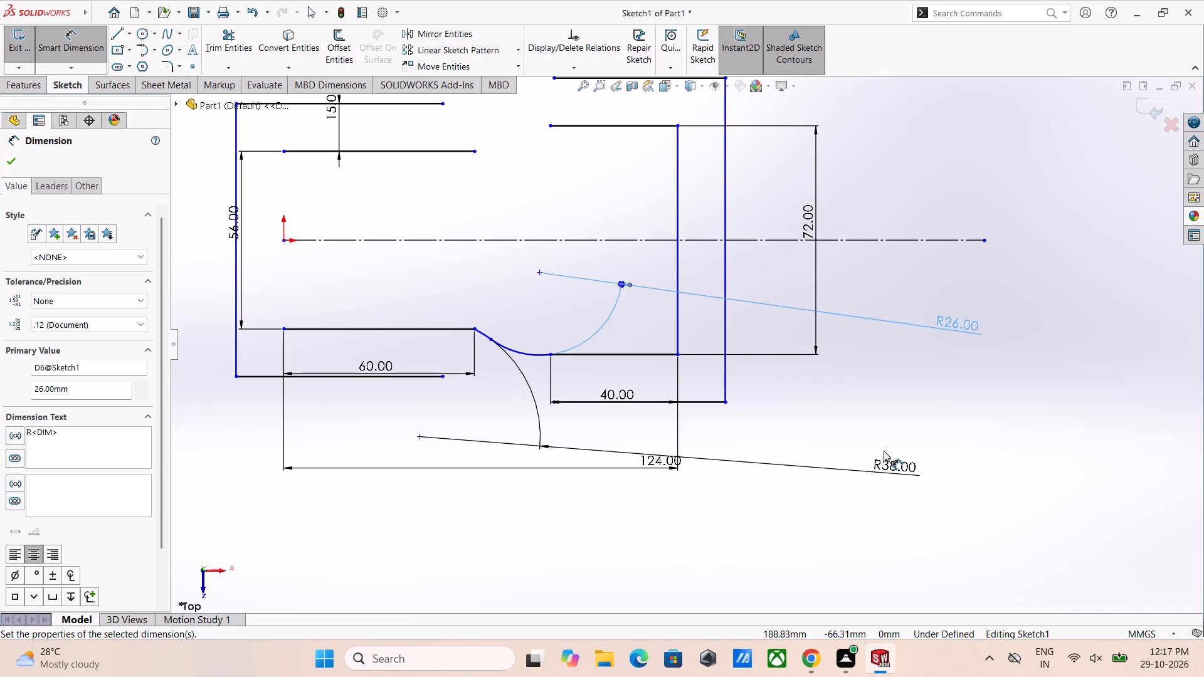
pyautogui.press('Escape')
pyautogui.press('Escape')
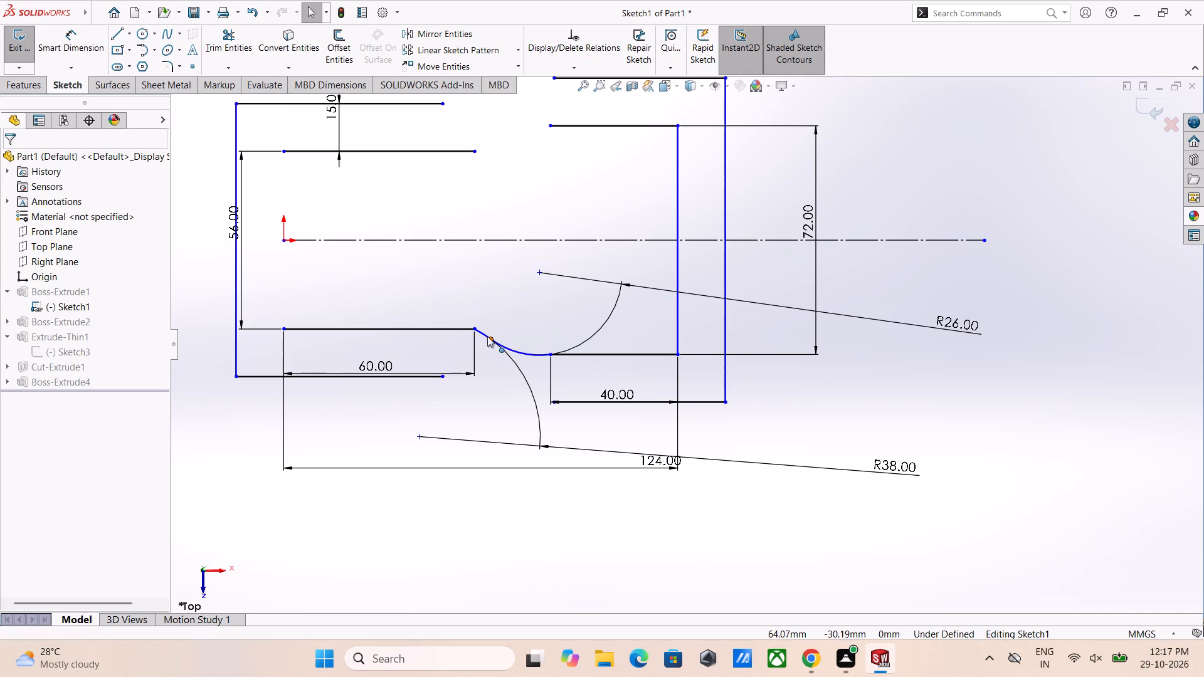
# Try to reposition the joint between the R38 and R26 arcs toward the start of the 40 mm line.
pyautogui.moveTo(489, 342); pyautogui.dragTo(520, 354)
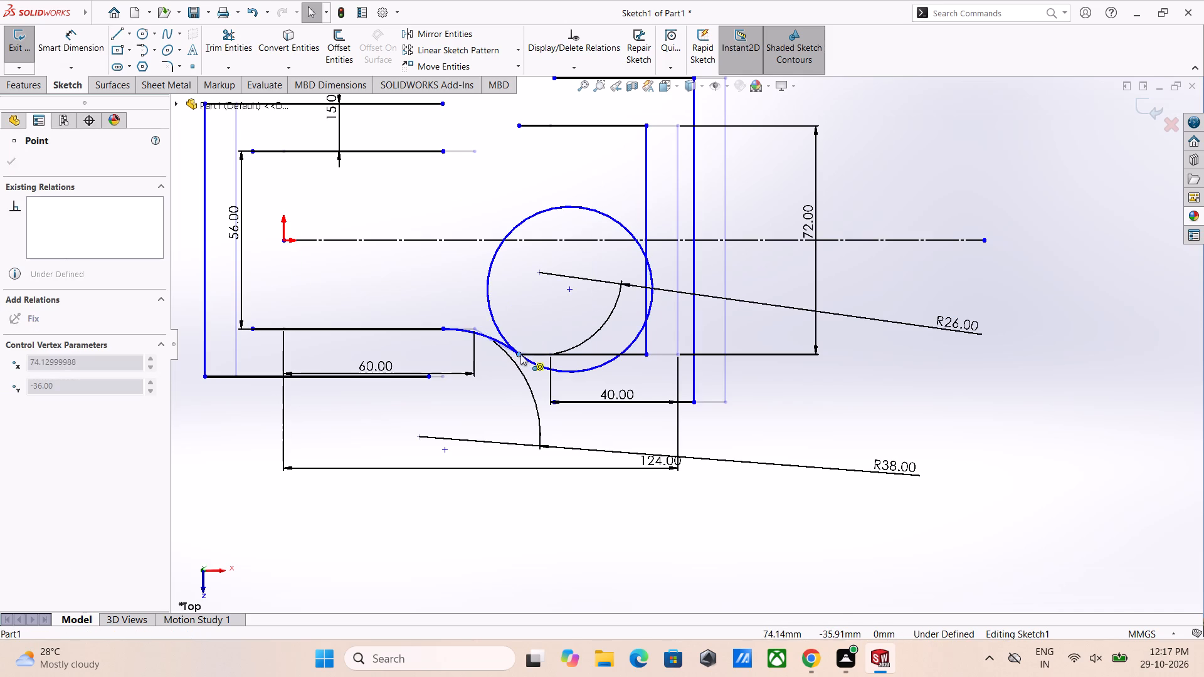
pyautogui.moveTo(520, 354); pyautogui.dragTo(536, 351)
# Undo the joint move, both radius dimensions and the two lower transition arcs of the inner profile.
pyautogui.hotkey('ctrl', 'z')
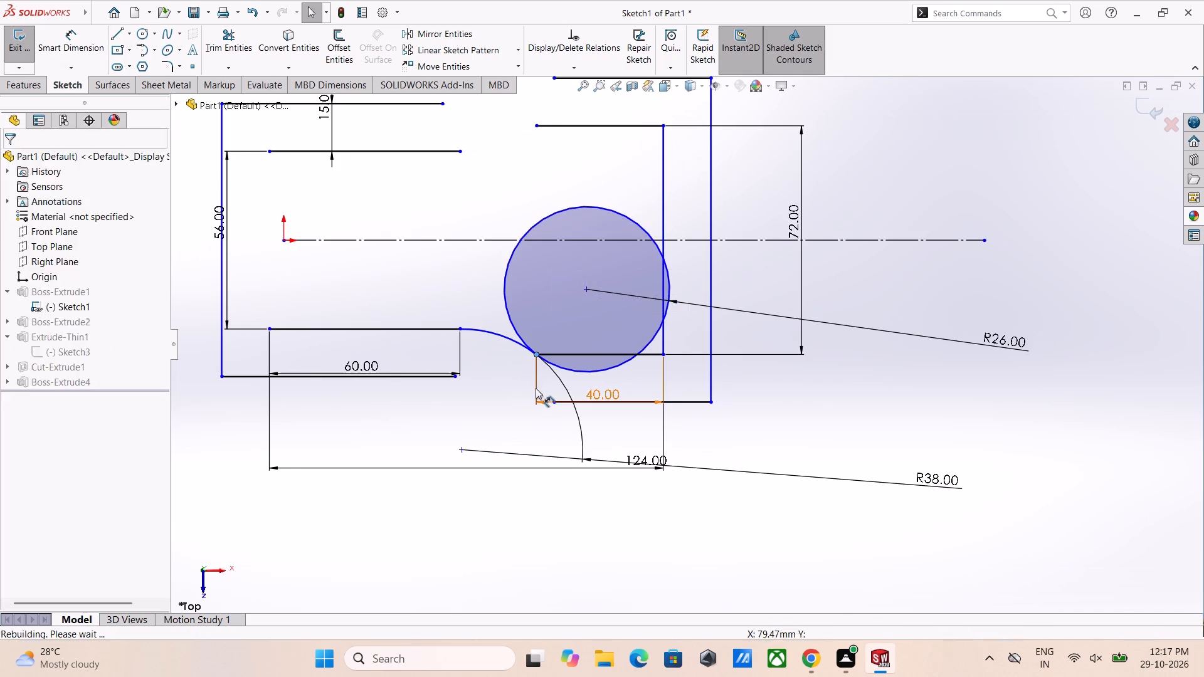
pyautogui.hotkey('ctrl', 'z')
pyautogui.hotkey('ctrl', 'z')
pyautogui.hotkey('ctrl', 'z')
pyautogui.hotkey('ctrl', 'z')
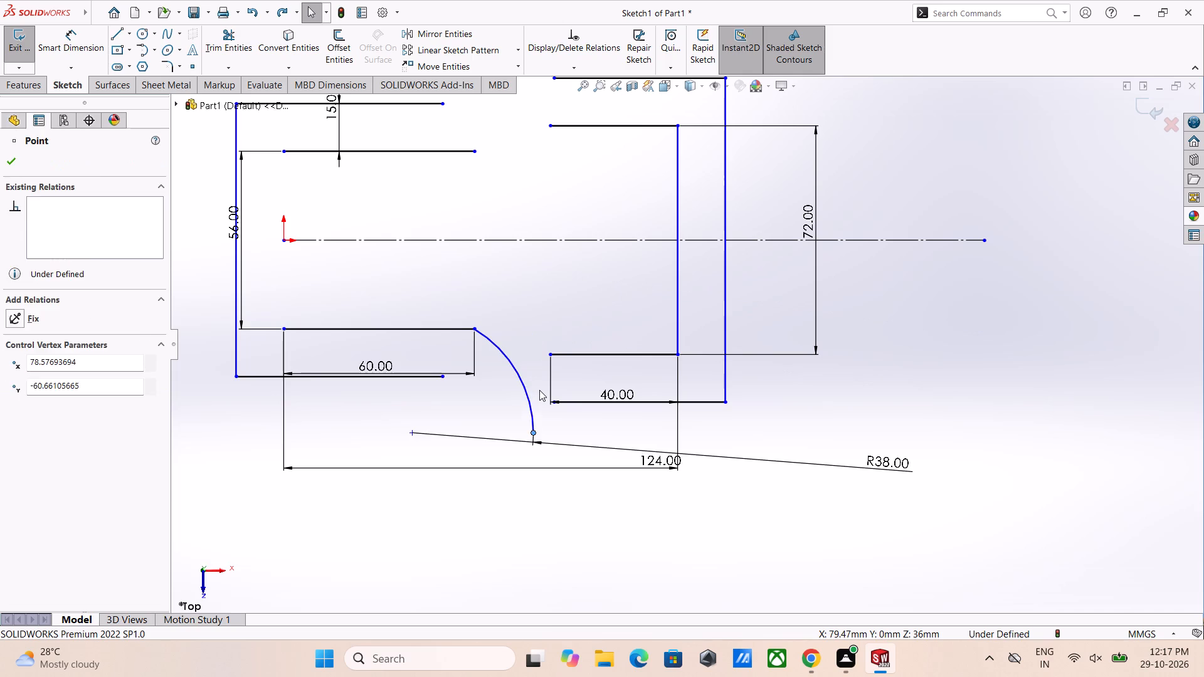
pyautogui.hotkey('ctrl', 'z')
pyautogui.hotkey('ctrl', 'z')
pyautogui.hotkey('ctrl', 'z')
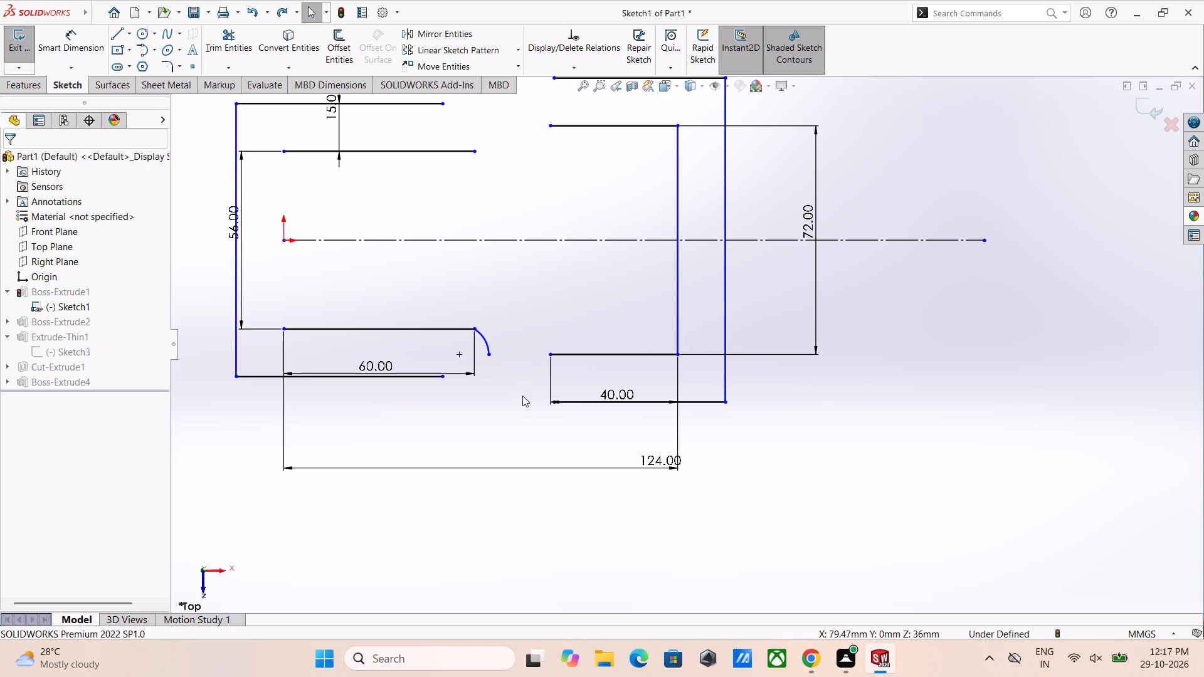
pyautogui.press('Escape')
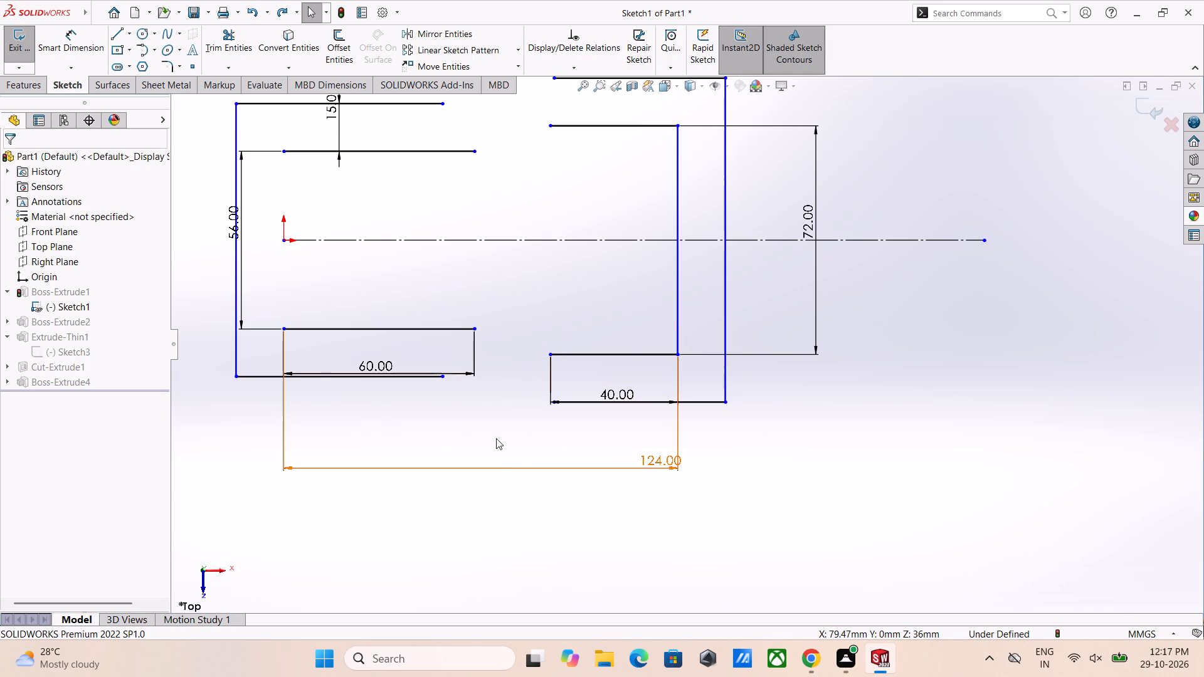
# Sketch a centerpoint arc from the inner end of the outer profile's lower-left line, with its center below that line.
pyautogui.moveTo(828, 464); pyautogui.dragTo(828, 441, button='right')
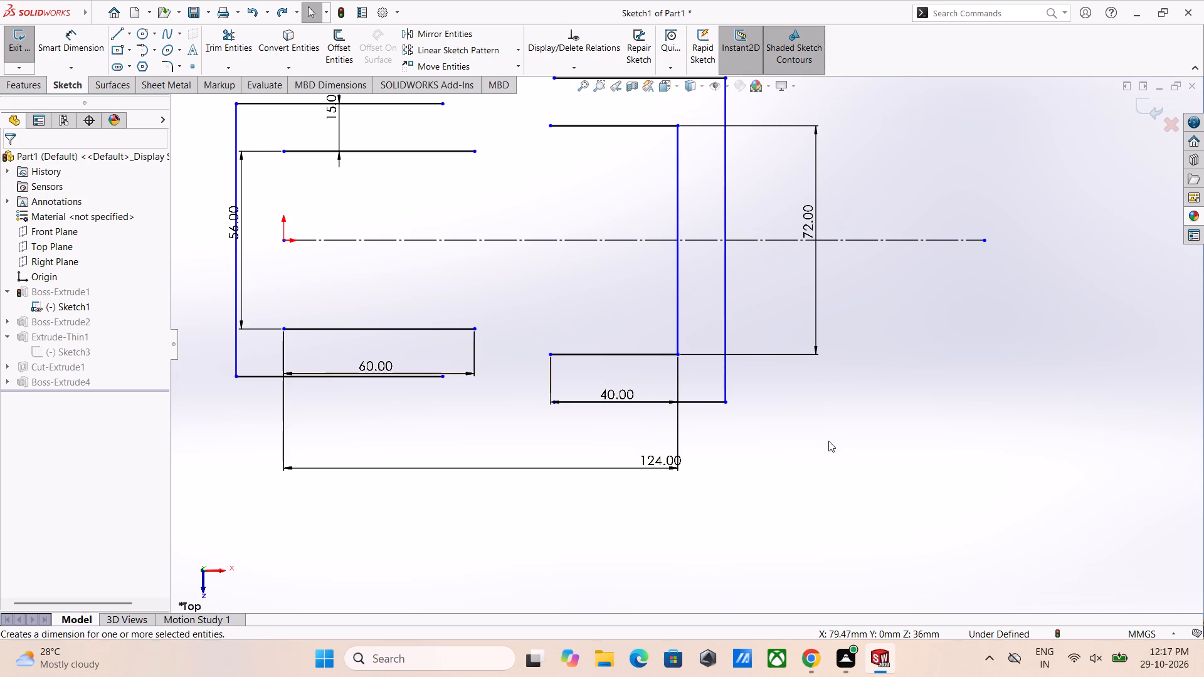
pyautogui.moveTo(828, 441); pyautogui.dragTo(828, 433, button='right')
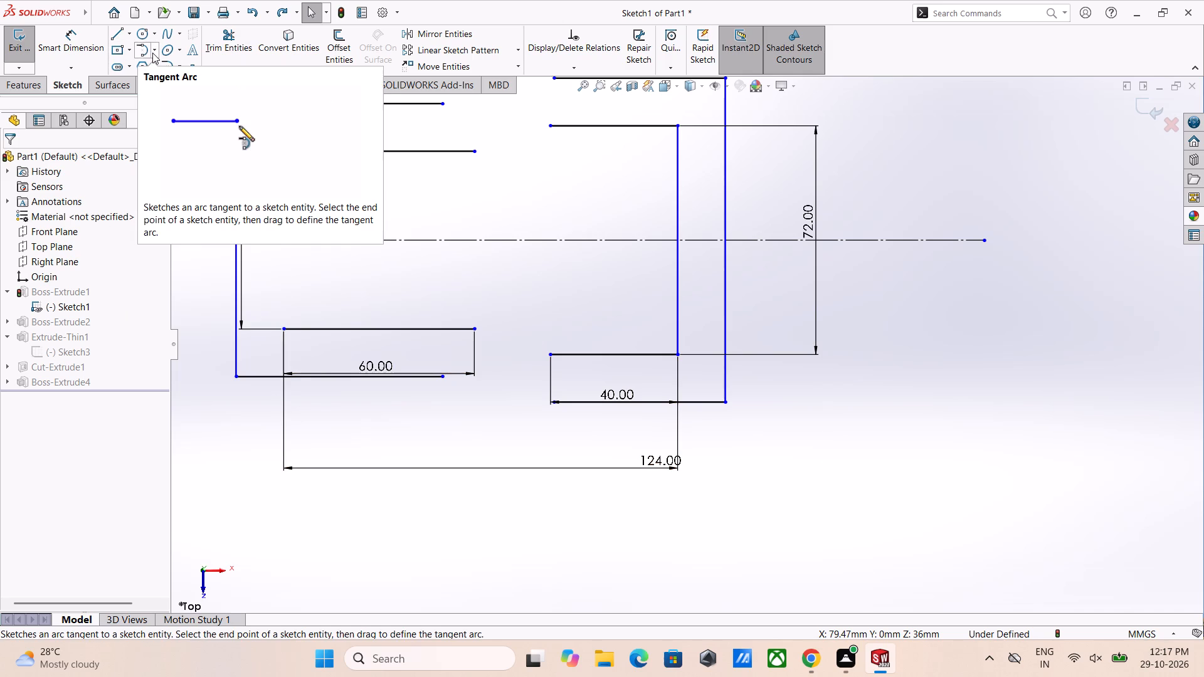
pyautogui.click(152, 53)
pyautogui.click(161, 70)
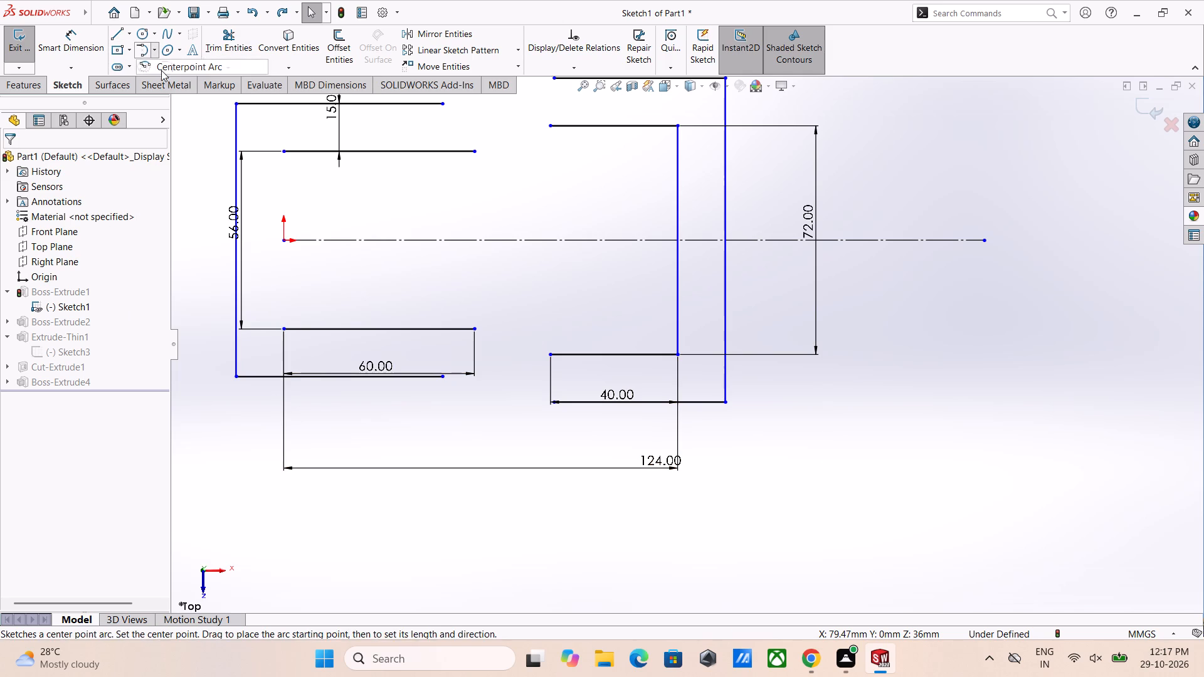
pyautogui.moveTo(448, 436); pyautogui.dragTo(443, 427)
pyautogui.click(442, 375)
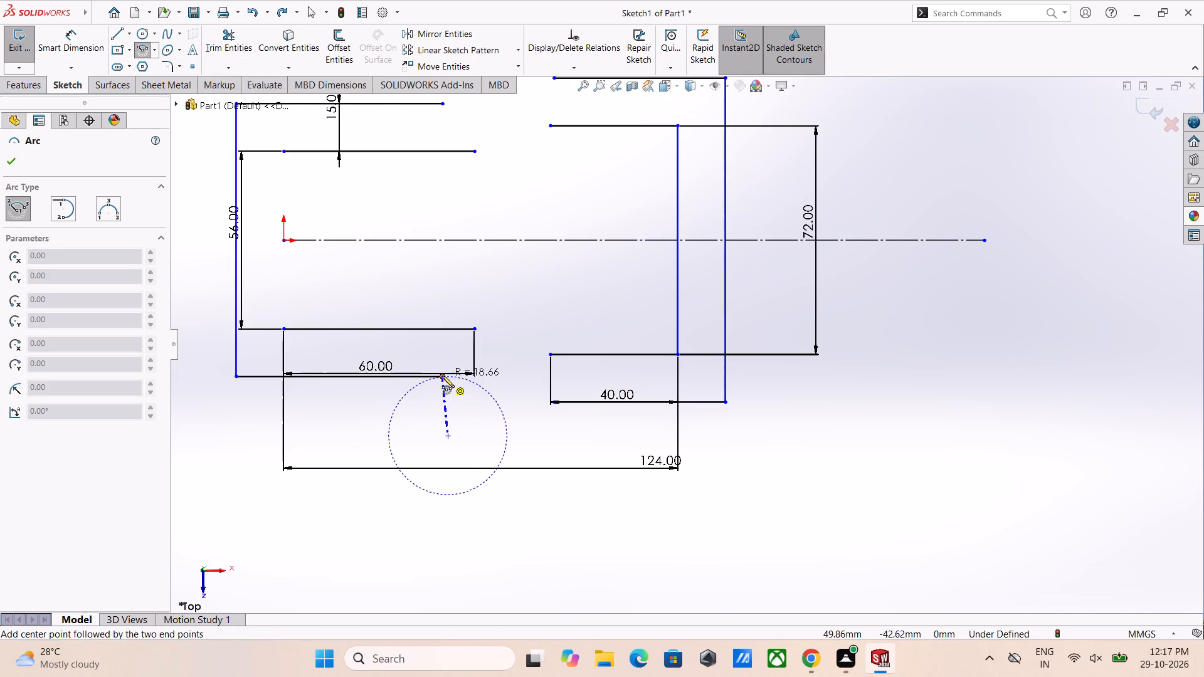
pyautogui.click(517, 409)
pyautogui.press('Escape')
# Move the new arc's free endpoint to about X 68, Y -51 mm, level with the outer profile's lower-right line.
pyautogui.moveTo(504, 416); pyautogui.dragTo(527, 424)
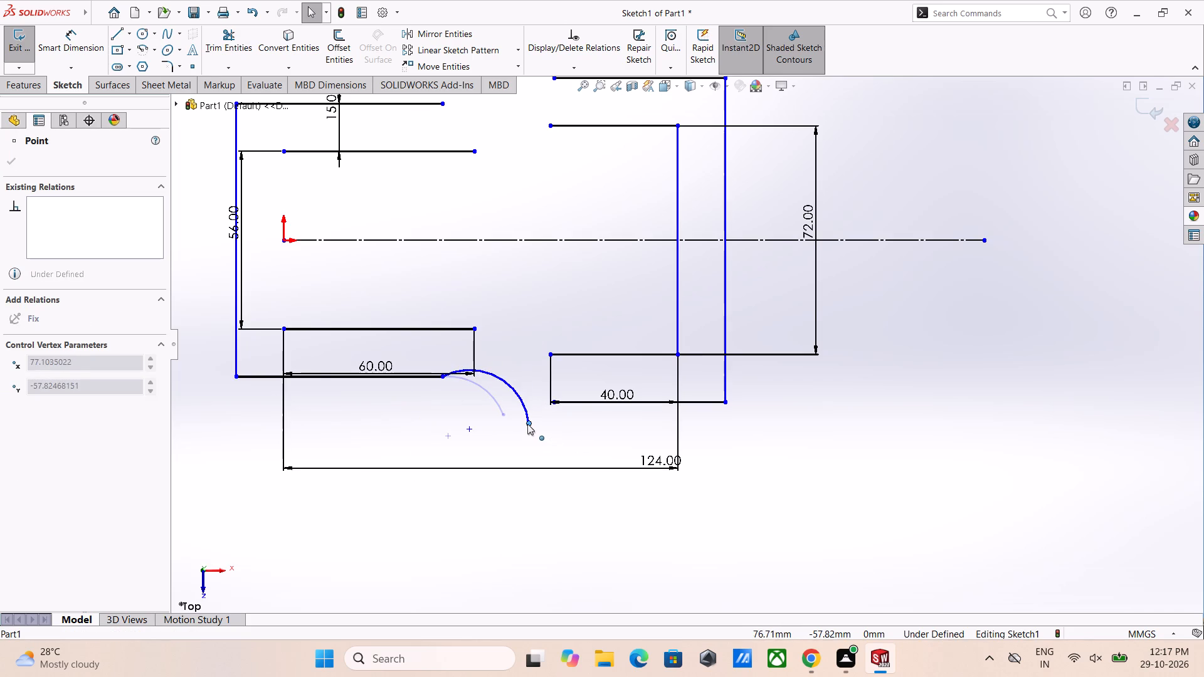
pyautogui.moveTo(527, 424); pyautogui.dragTo(525, 436)
pyautogui.press('Escape')
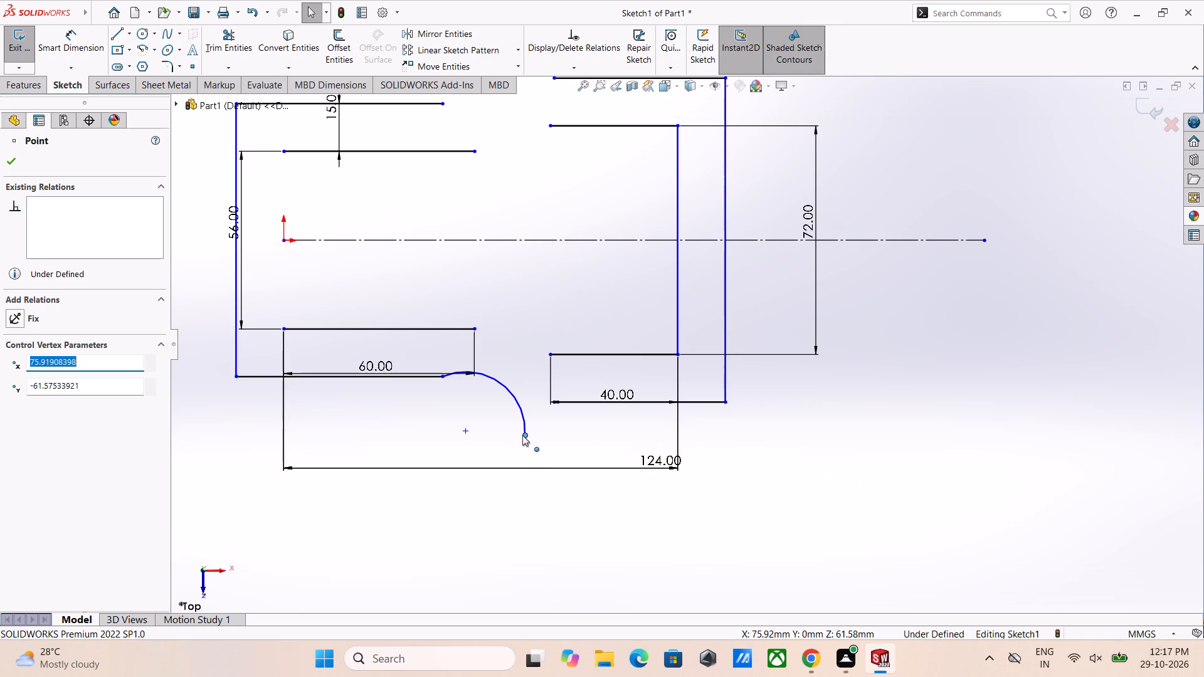
pyautogui.moveTo(527, 436); pyautogui.dragTo(548, 423)
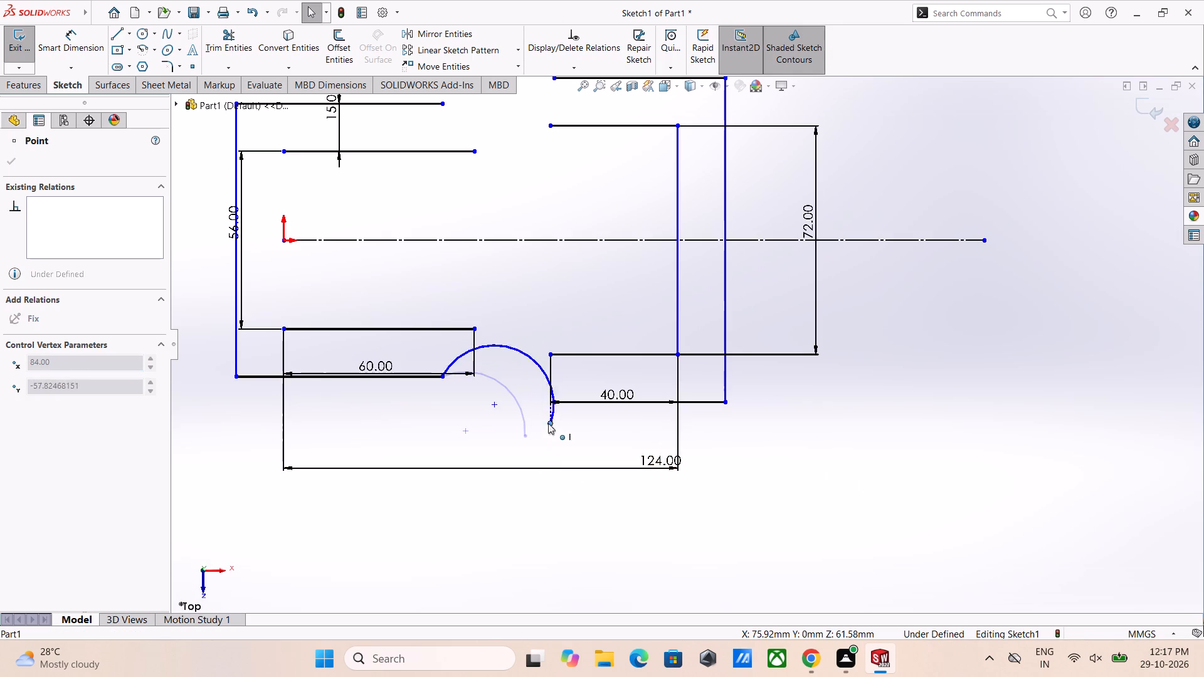
pyautogui.moveTo(548, 423); pyautogui.dragTo(493, 402)
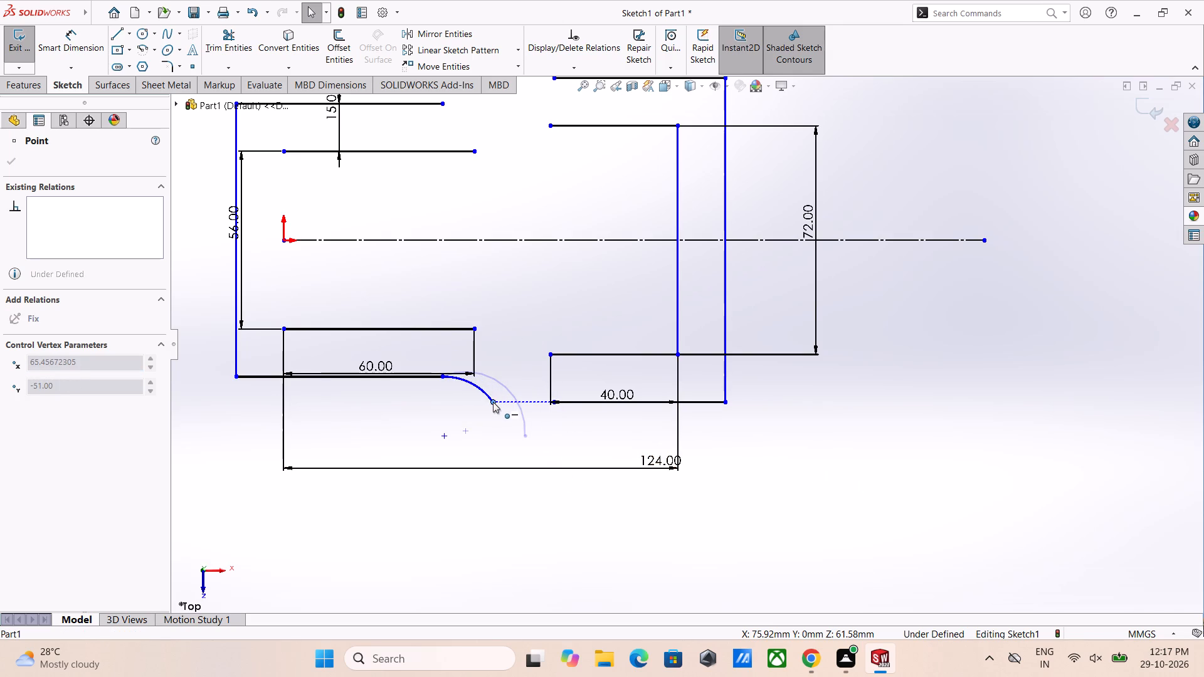
pyautogui.moveTo(493, 402); pyautogui.dragTo(500, 402)
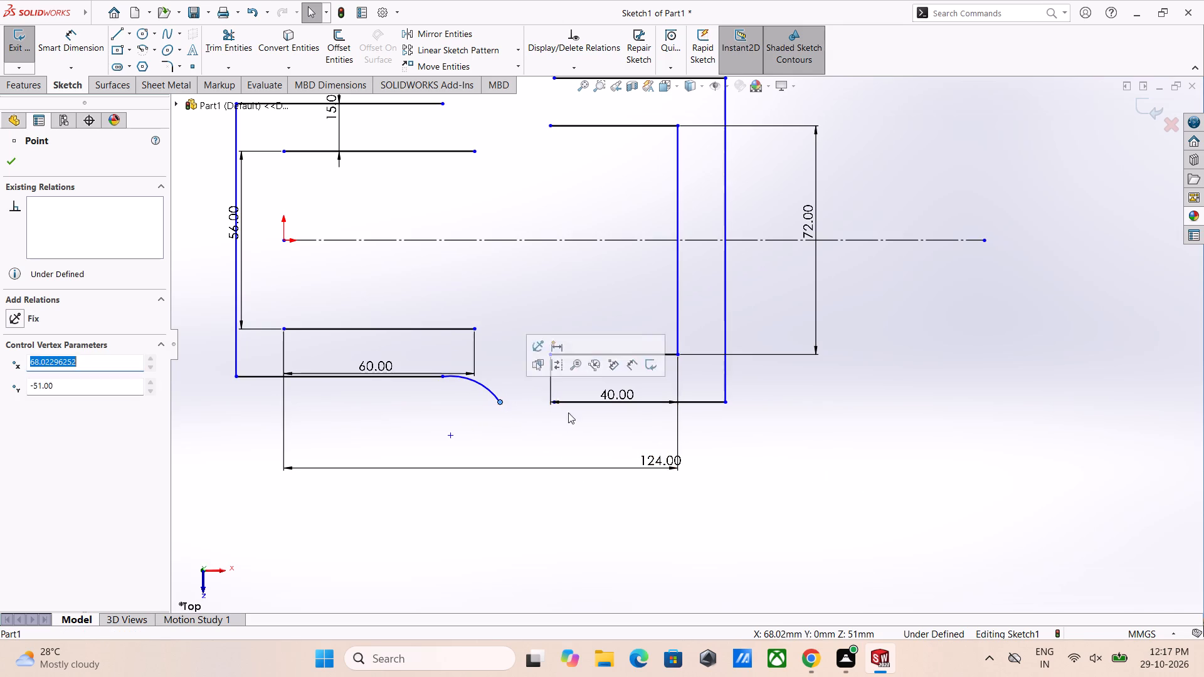
pyautogui.click(876, 484)
pyautogui.press('Escape')
# Sketch a tangent arc from the first arc's free end to the start of the outer profile's lower-right line.
pyautogui.moveTo(879, 477); pyautogui.dragTo(881, 427, button='right')
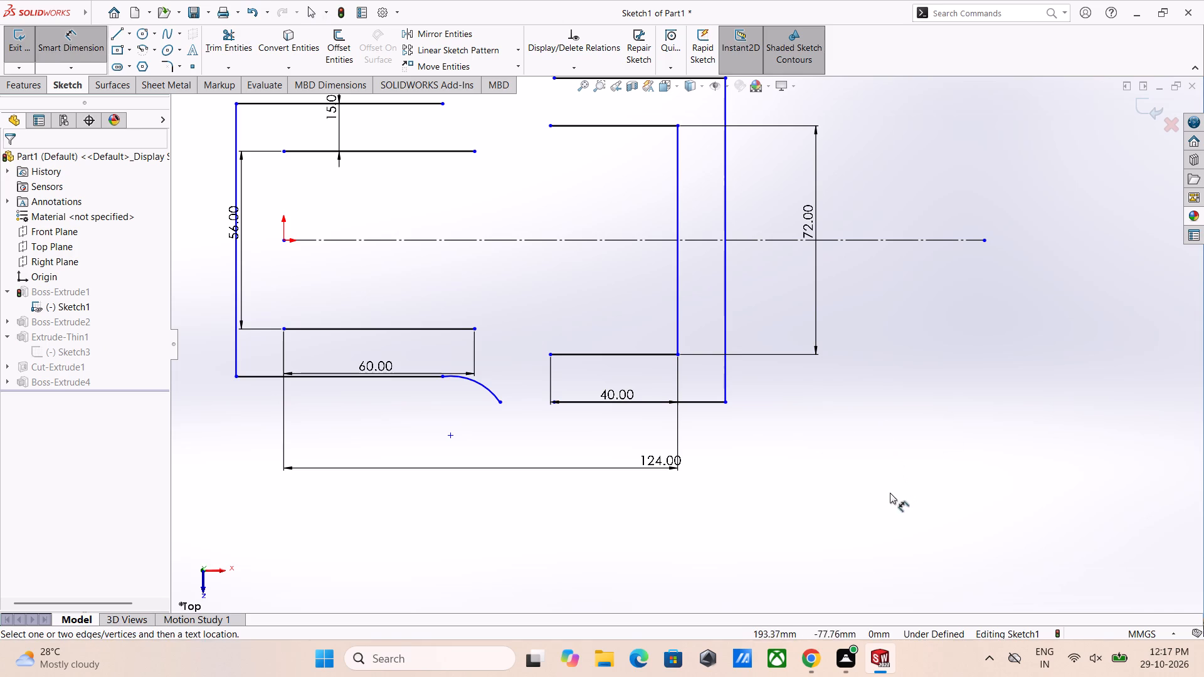
pyautogui.click(152, 49)
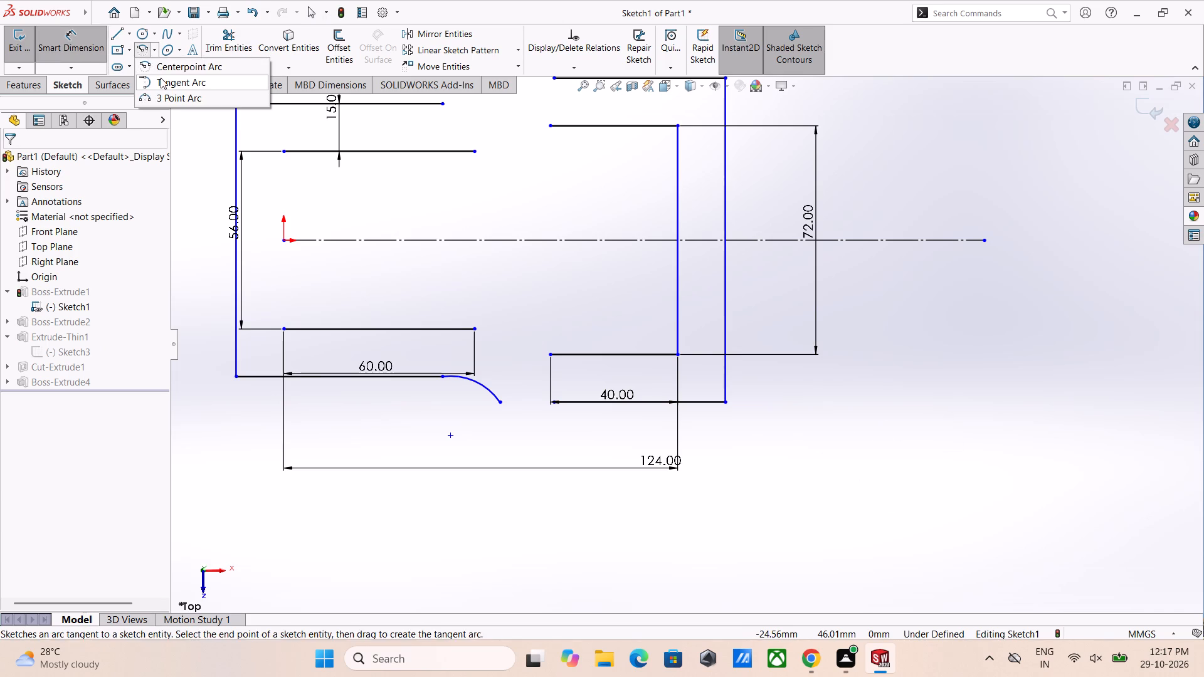
pyautogui.click(161, 78)
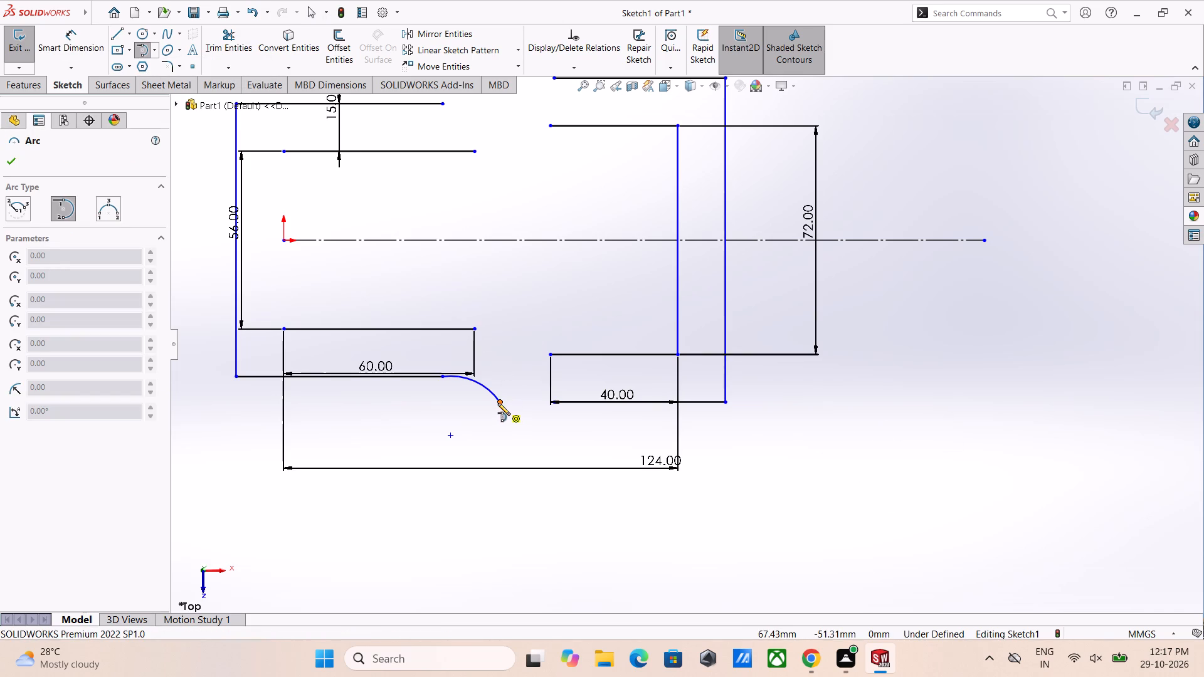
pyautogui.click(498, 403)
pyautogui.click(551, 404)
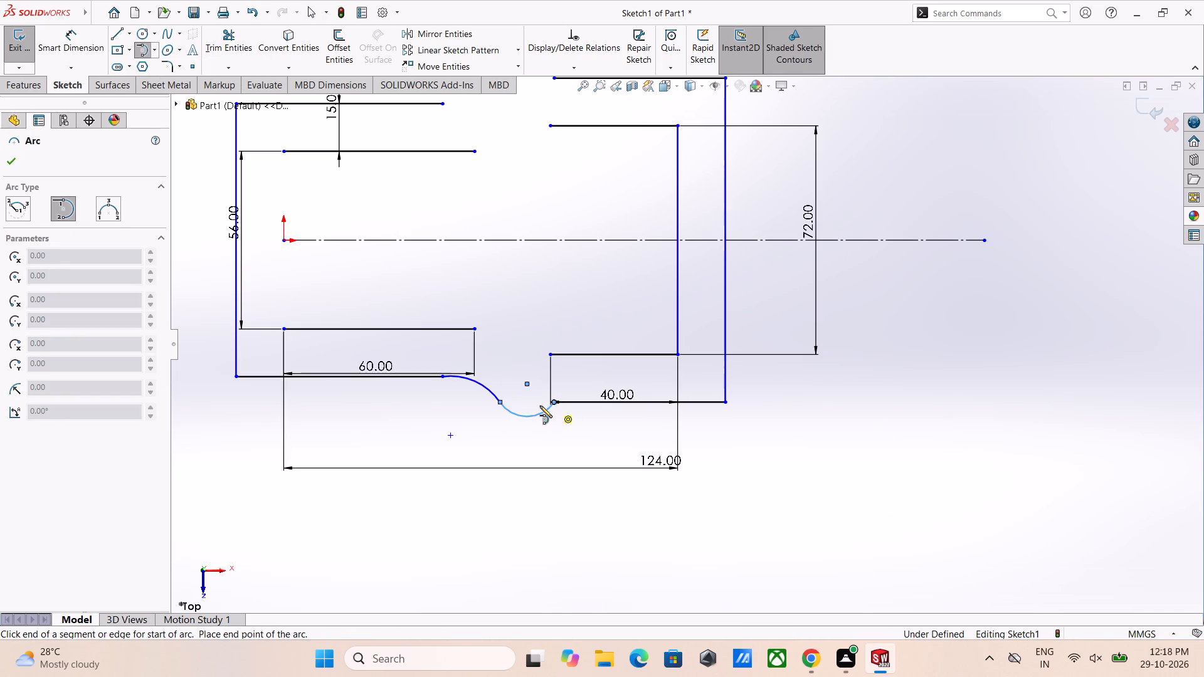
pyautogui.press('Escape')
# Dimension the outer profile's left transition arc with a 38 mm radius.
pyautogui.moveTo(774, 469); pyautogui.dragTo(778, 391, button='right')
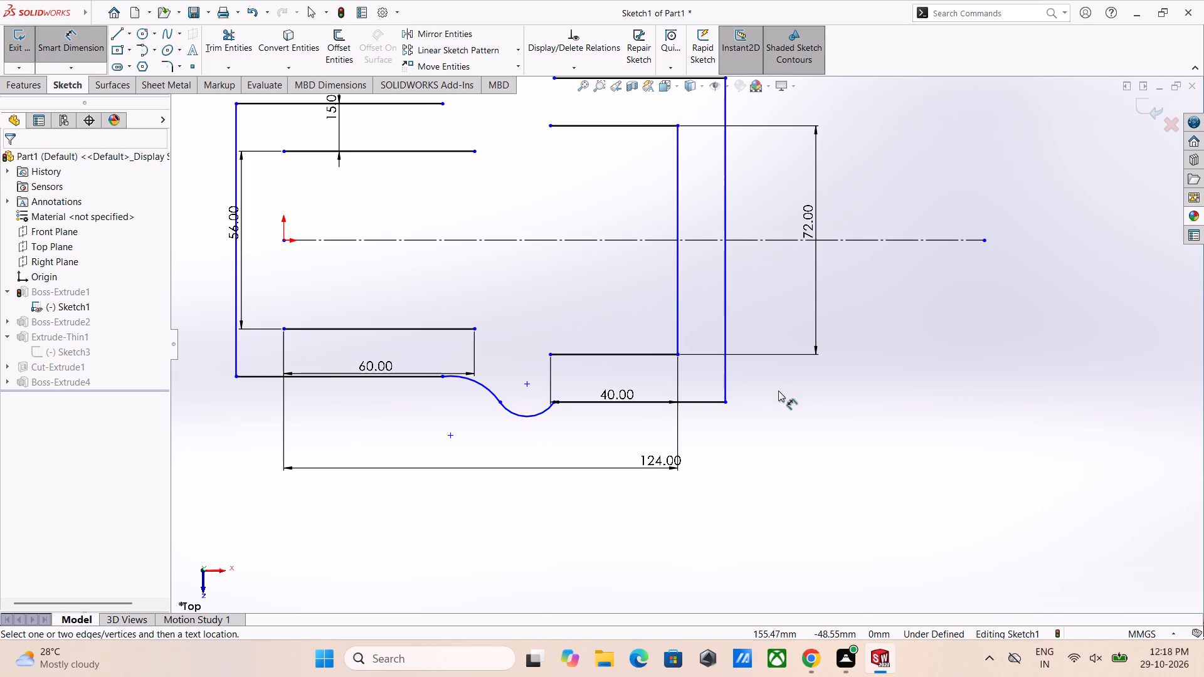
pyautogui.moveTo(778, 391); pyautogui.dragTo(780, 386, button='right')
pyautogui.click(480, 383)
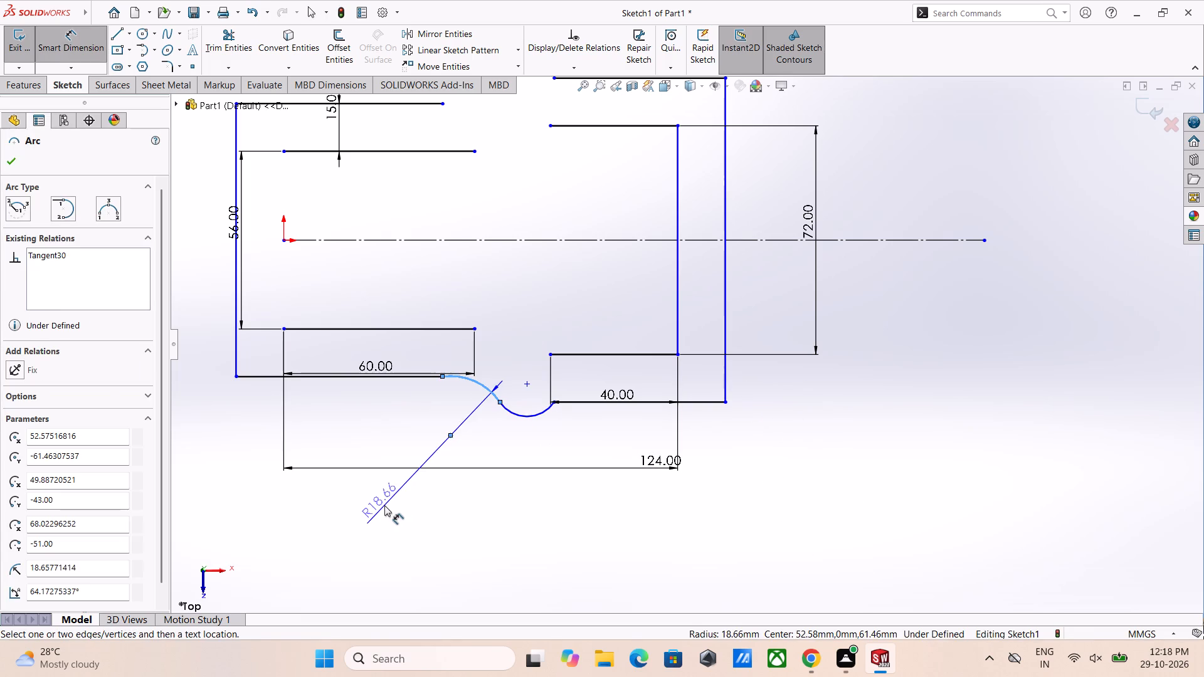
pyautogui.click(384, 505)
pyautogui.write('38')
pyautogui.press('Return')
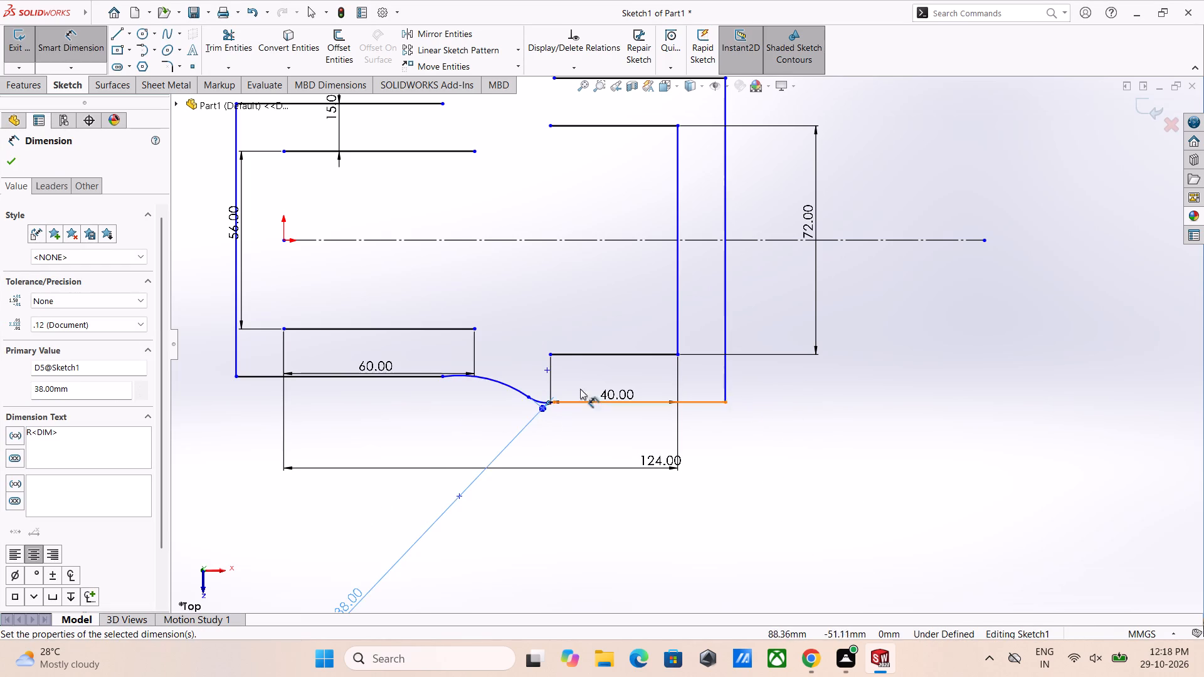
pyautogui.scroll(2, 589, 372)
pyautogui.scroll(-6, 541, 437)
pyautogui.scroll(-2, 749, 247)
pyautogui.press('Escape')
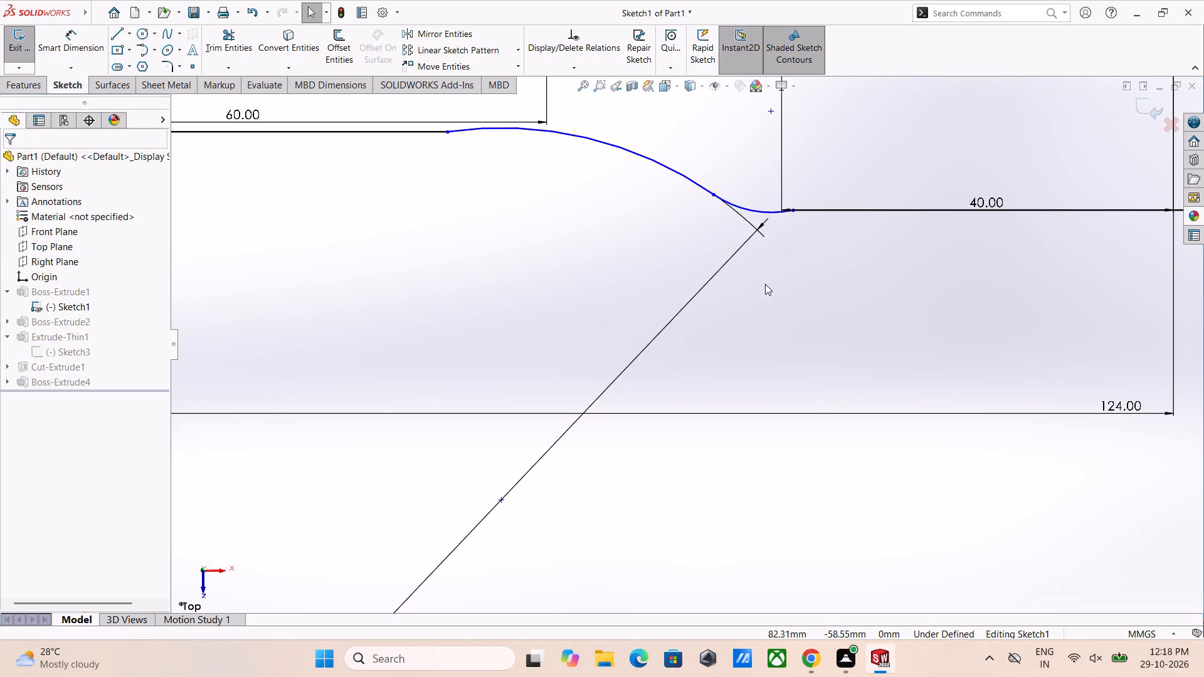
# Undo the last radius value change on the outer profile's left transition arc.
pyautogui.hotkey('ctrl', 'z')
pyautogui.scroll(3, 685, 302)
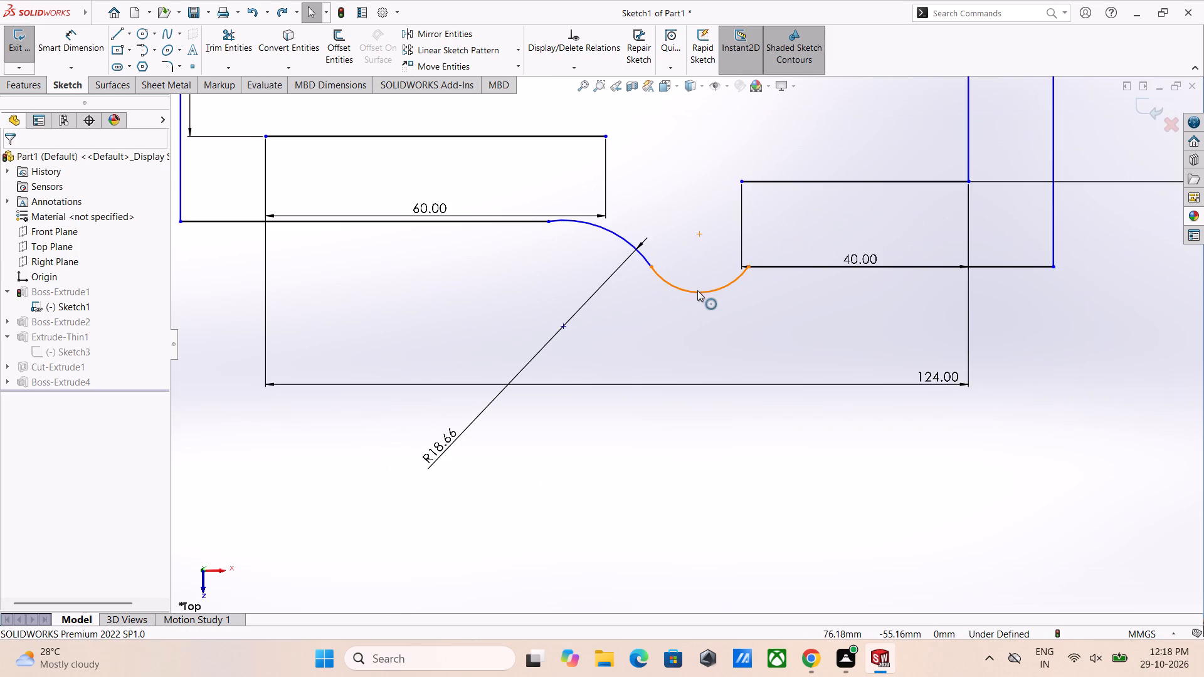
# Dimension the outer profile's right transition arc with a 26 mm radius.
pyautogui.click(697, 290)
pyautogui.press('Escape')
pyautogui.moveTo(759, 522); pyautogui.dragTo(741, 423, button='right')
pyautogui.moveTo(699, 291); pyautogui.dragTo(705, 299)
pyautogui.click(843, 450)
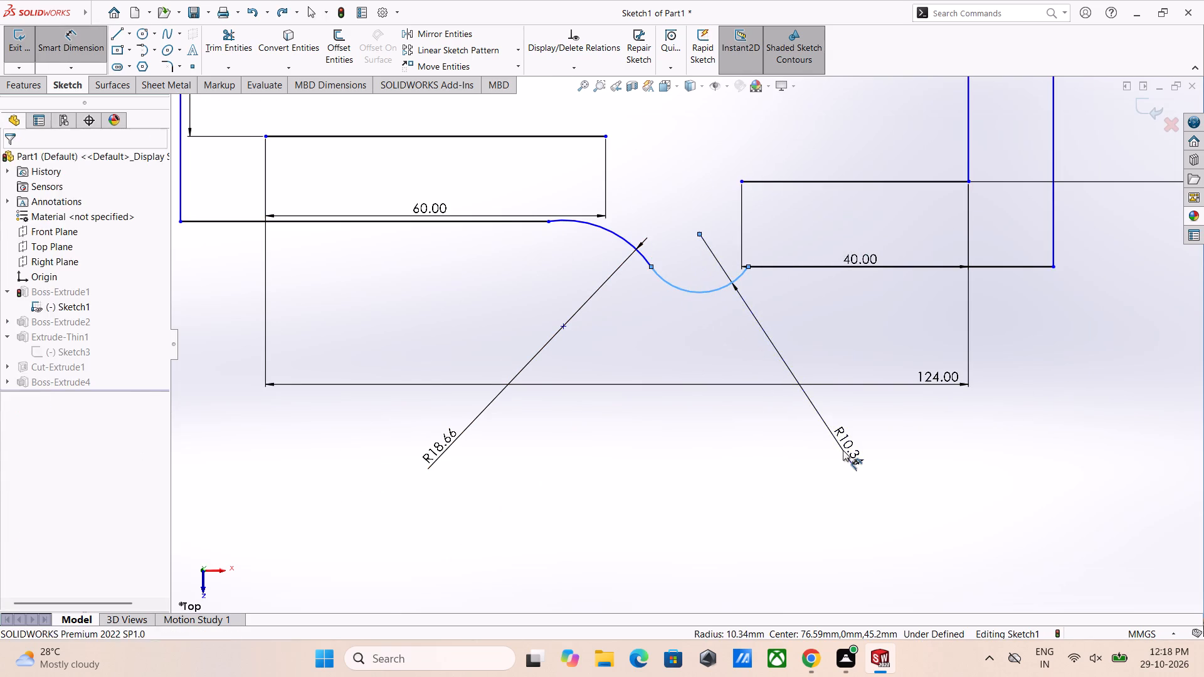
pyautogui.write('26')
pyautogui.press('Return')
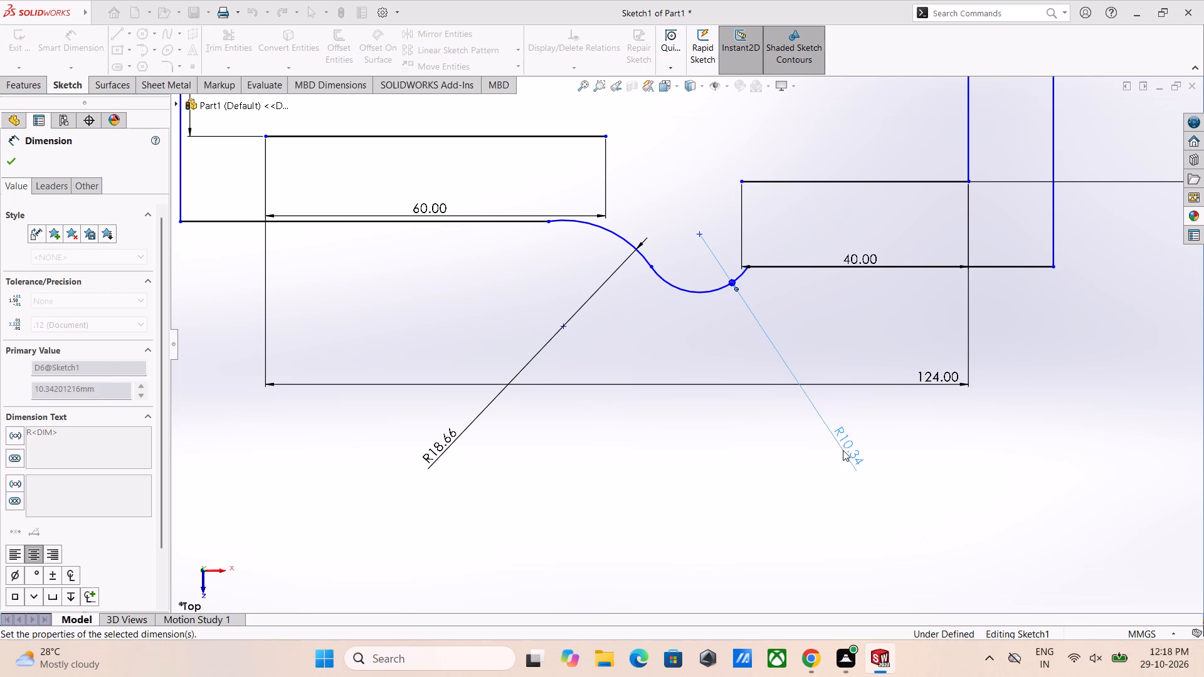
# Set the outer profile's left transition arc radius to 38 mm.
pyautogui.doubleClick(441, 443)
pyautogui.write('38')
pyautogui.press('Return')
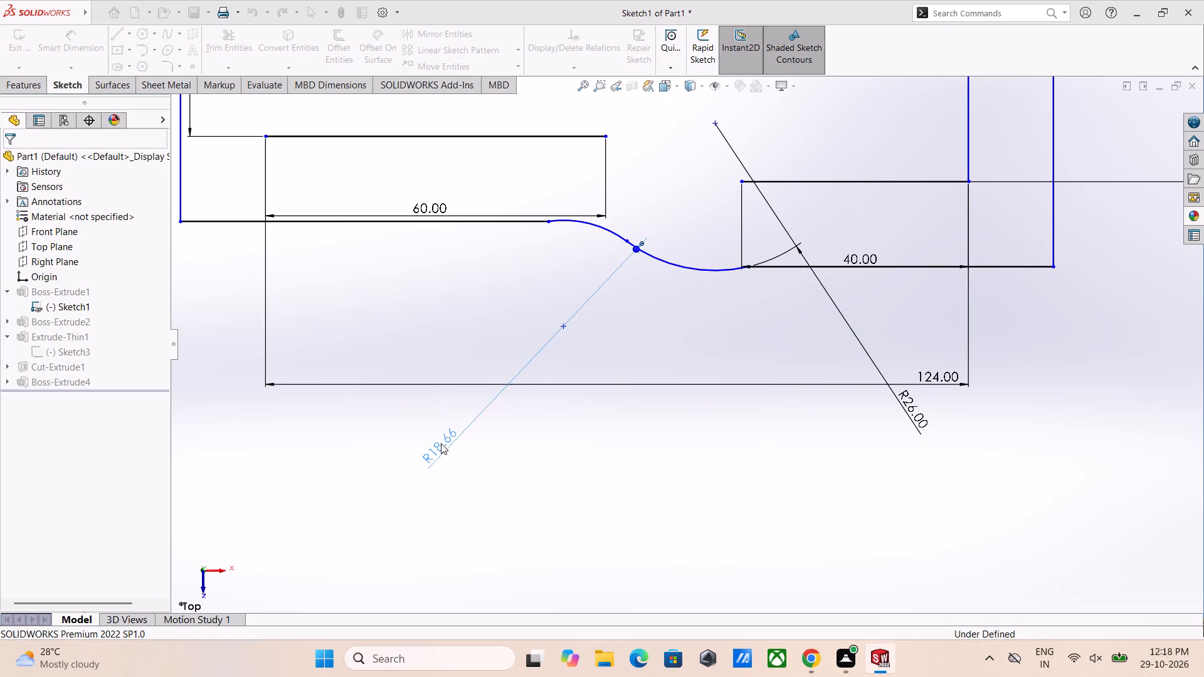
pyautogui.click(833, 428)
pyautogui.scroll(2, 638, 407)
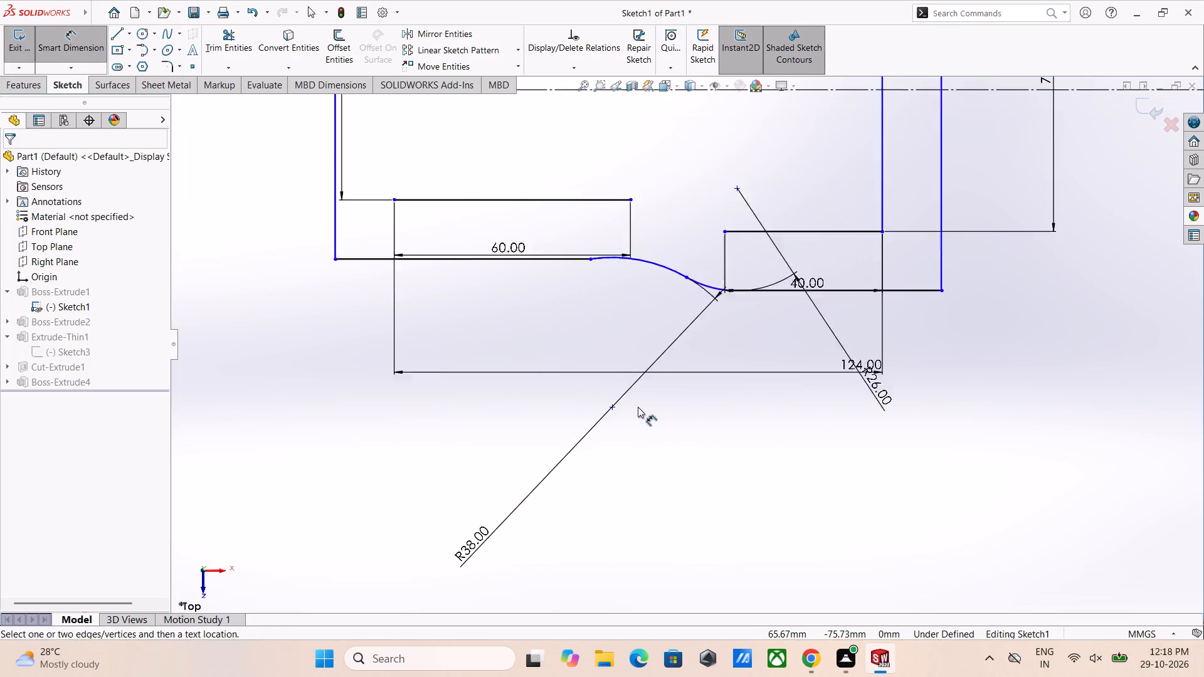
pyautogui.scroll(2, 638, 407)
pyautogui.press('Escape')
pyautogui.press('Escape')
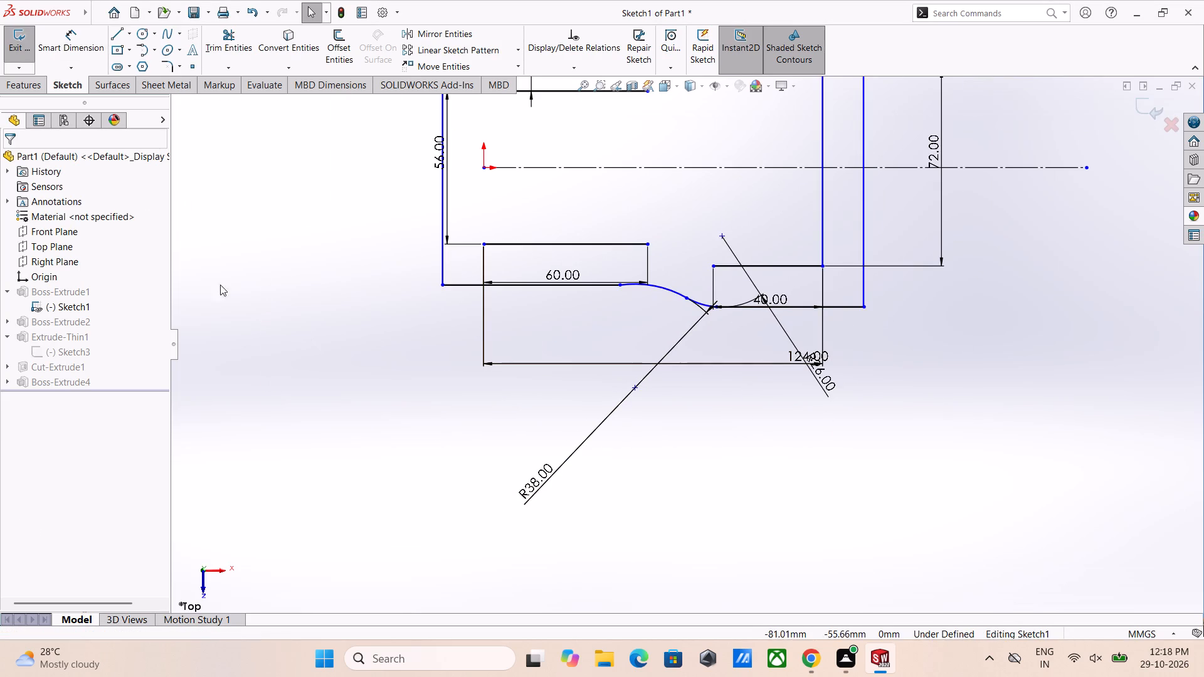
# Offset the complete outer profile chain 15 mm inward, reversing the direction so it follows the inner frame contour.
pyautogui.click(334, 53)
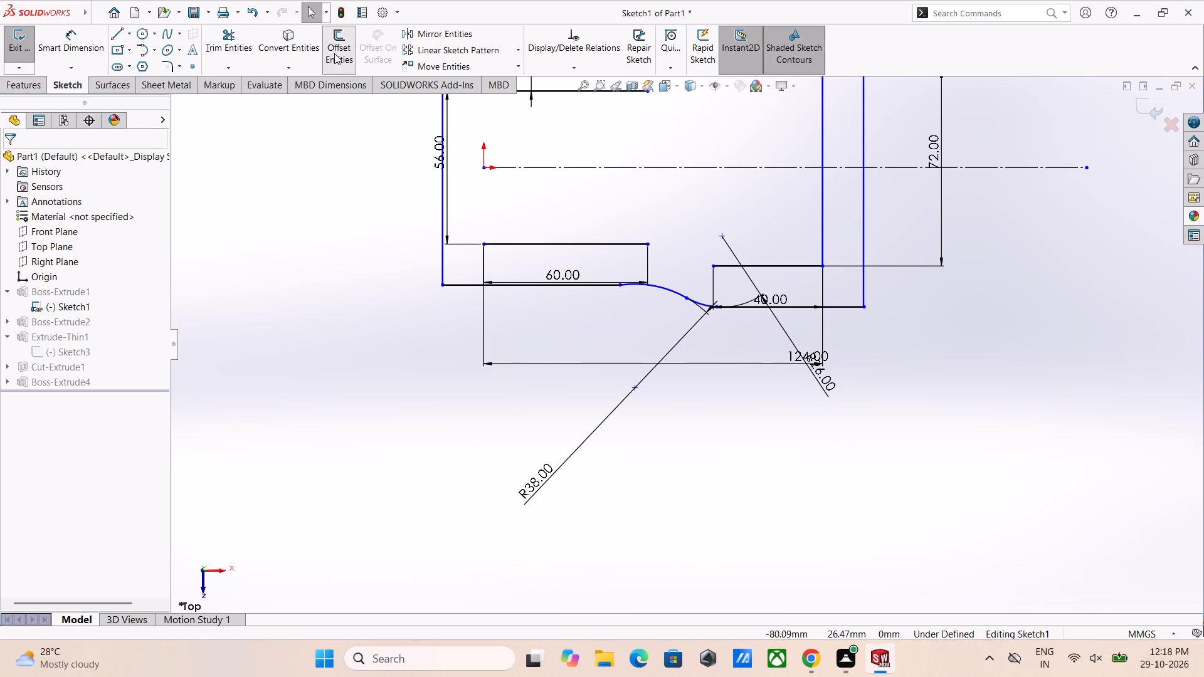
pyautogui.scroll(-3, 692, 298)
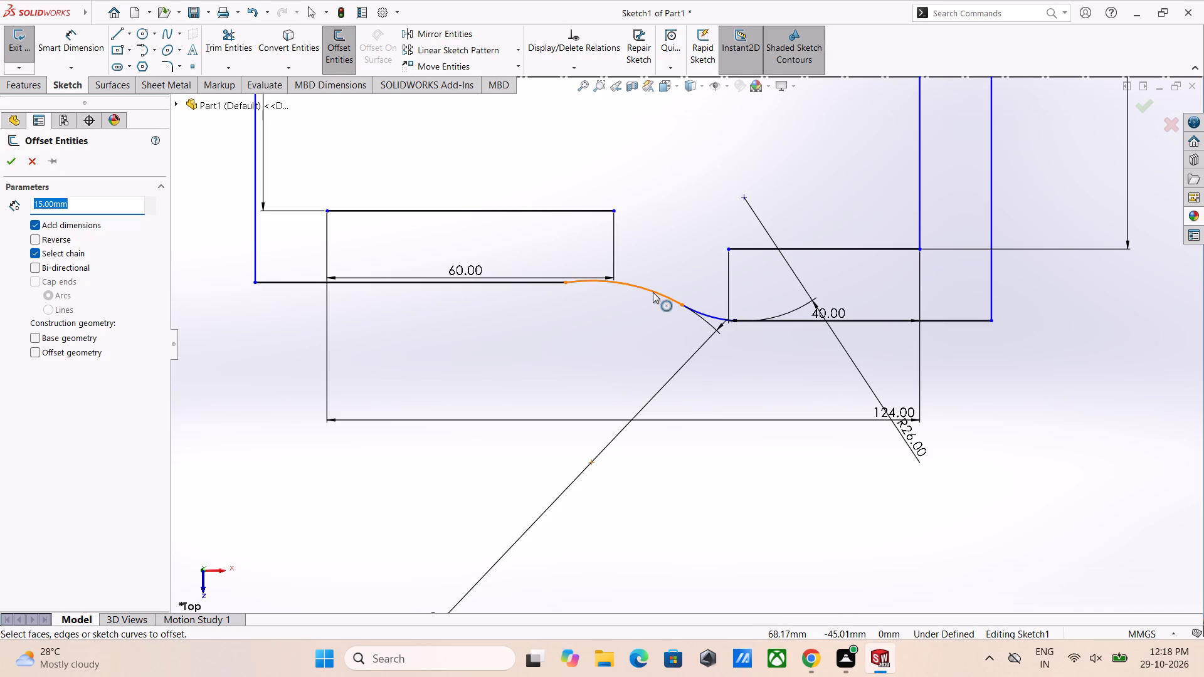
pyautogui.click(653, 292)
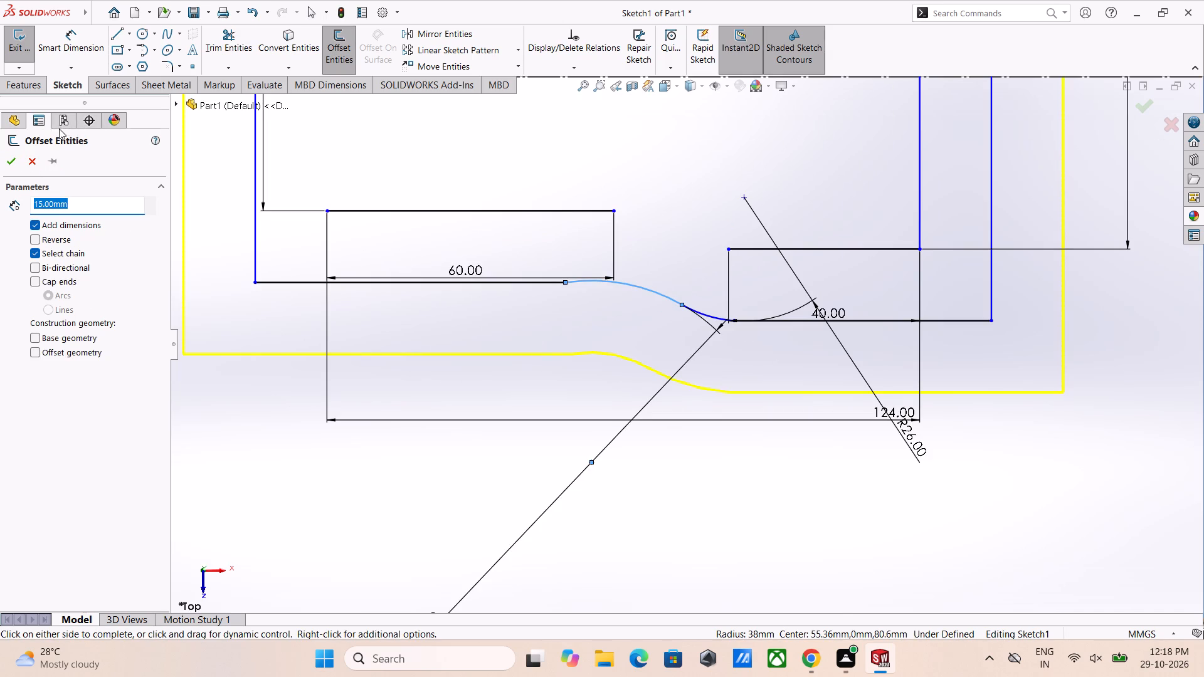
pyautogui.click(38, 241)
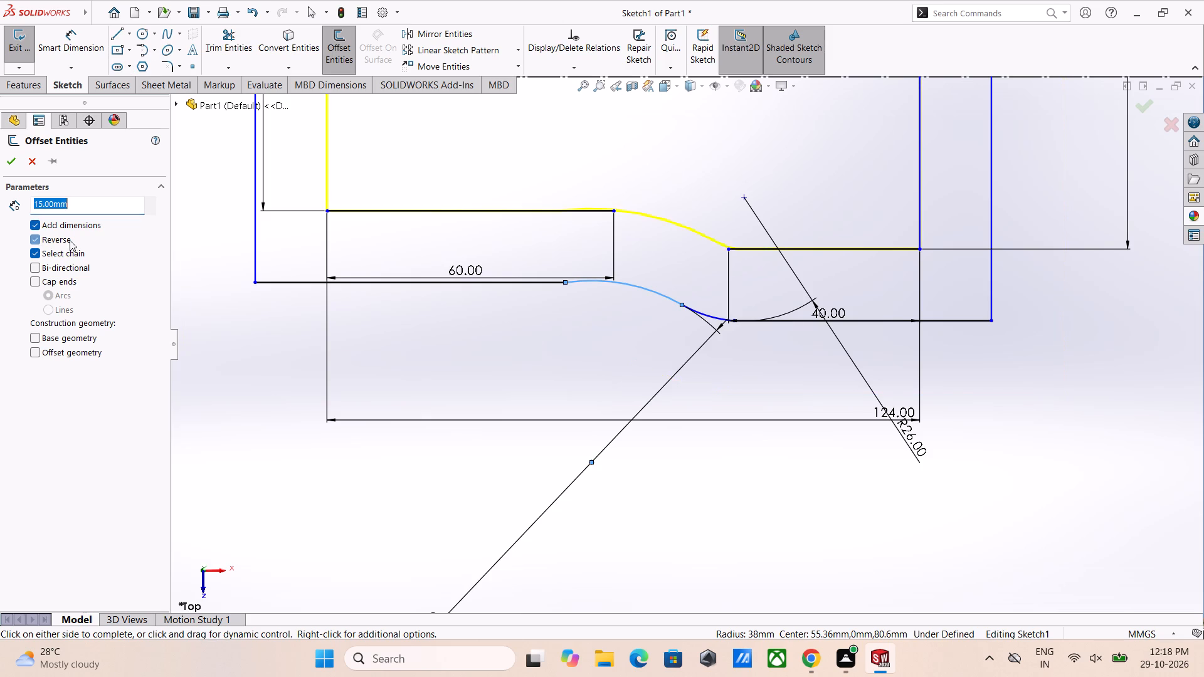
pyautogui.scroll(2, 364, 272)
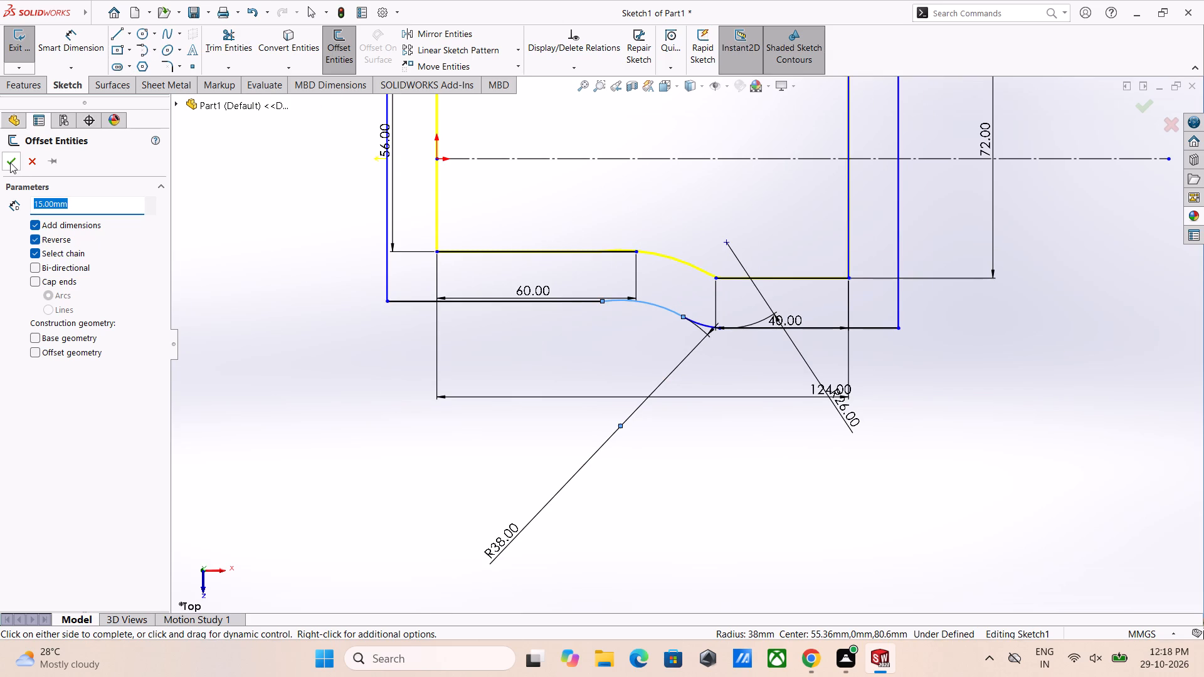
pyautogui.click(10, 162)
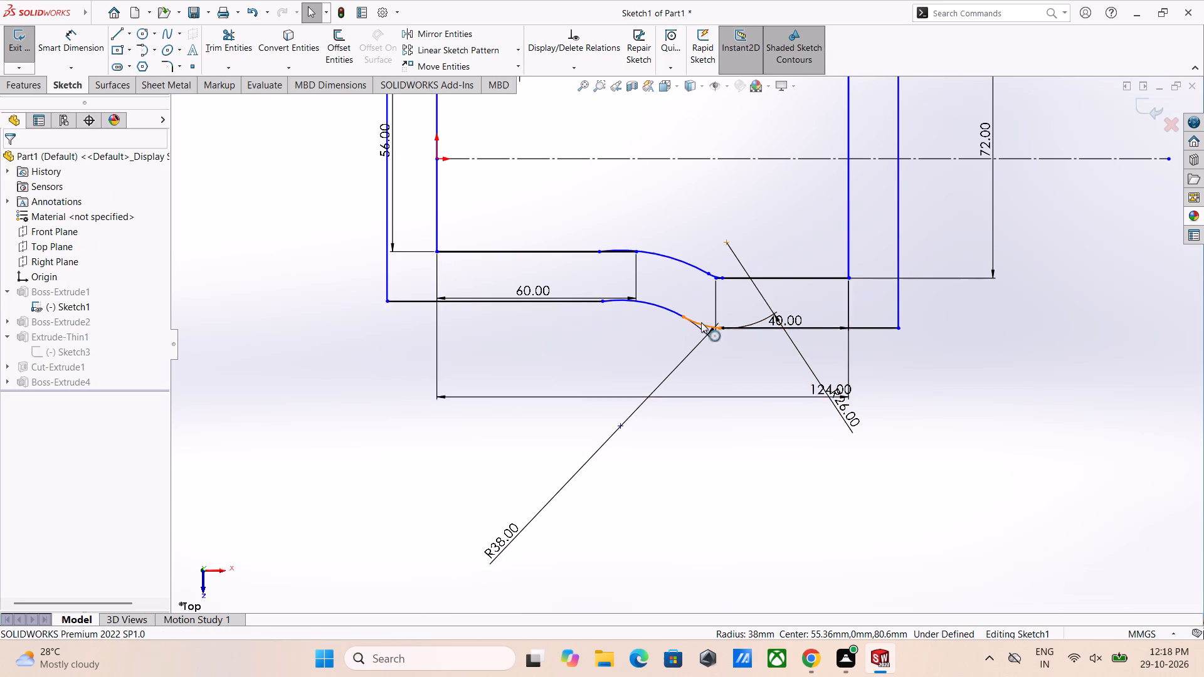
# Delete the 60 mm and 40 mm length dimensions from the inner profile's two lower horizontal lines.
pyautogui.scroll(-3, 691, 318)
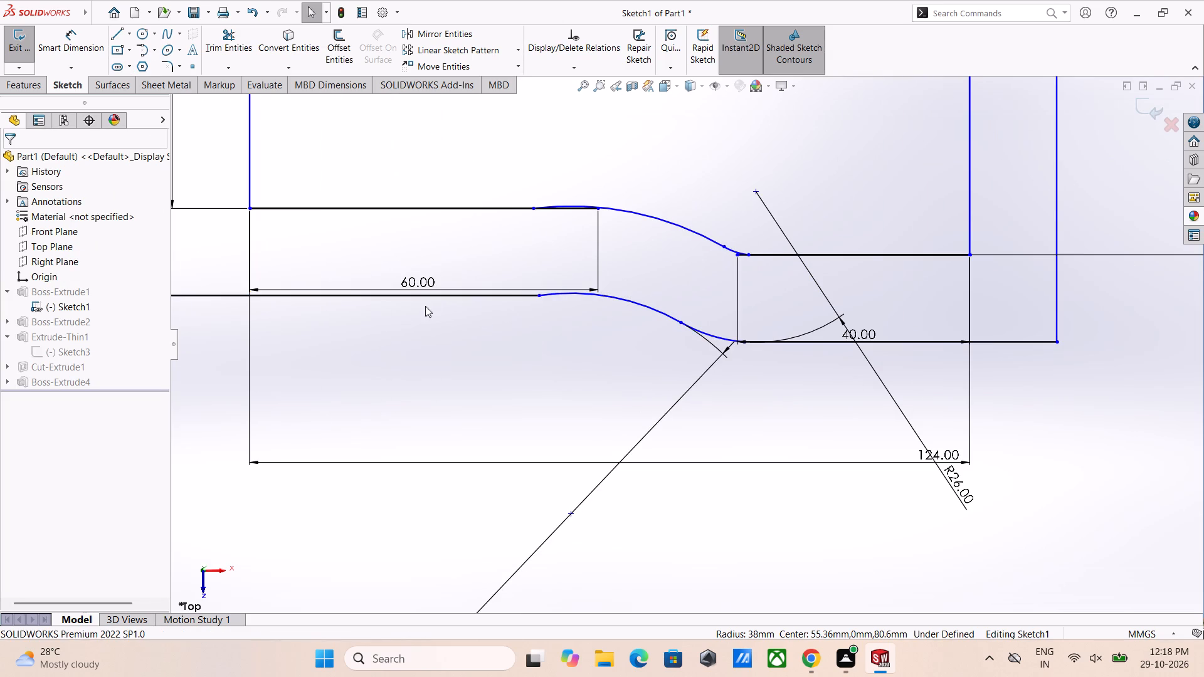
pyautogui.moveTo(415, 286); pyautogui.dragTo(413, 374)
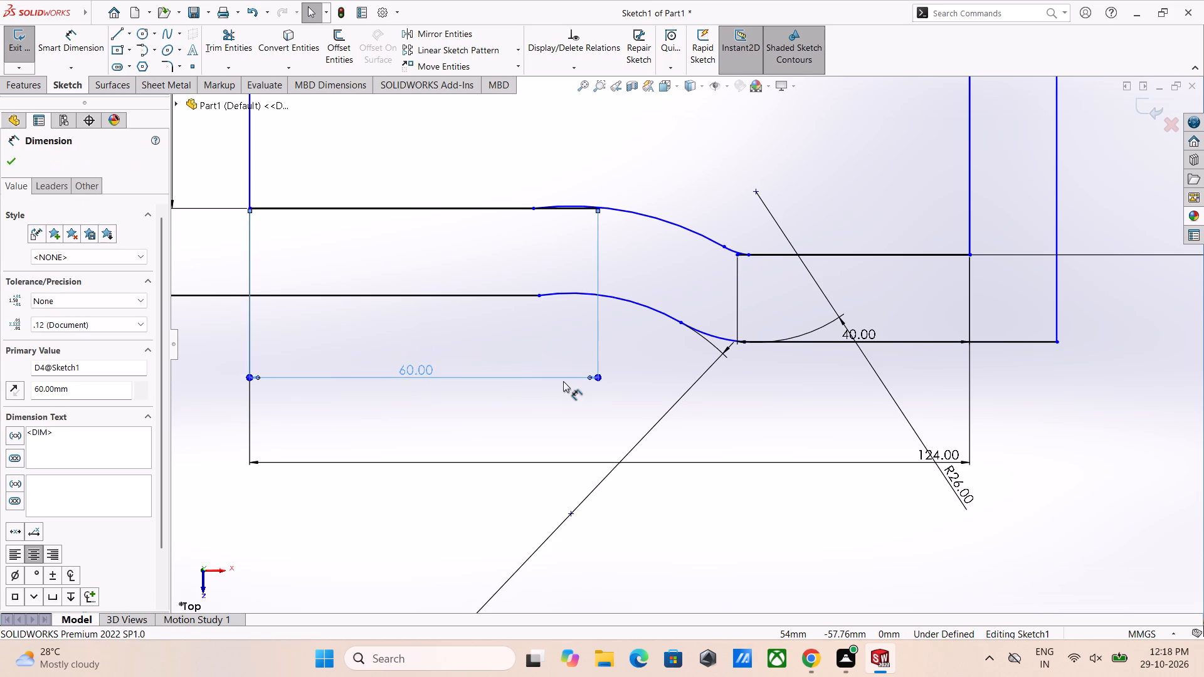
pyautogui.scroll(2, 563, 381)
pyautogui.click(509, 365)
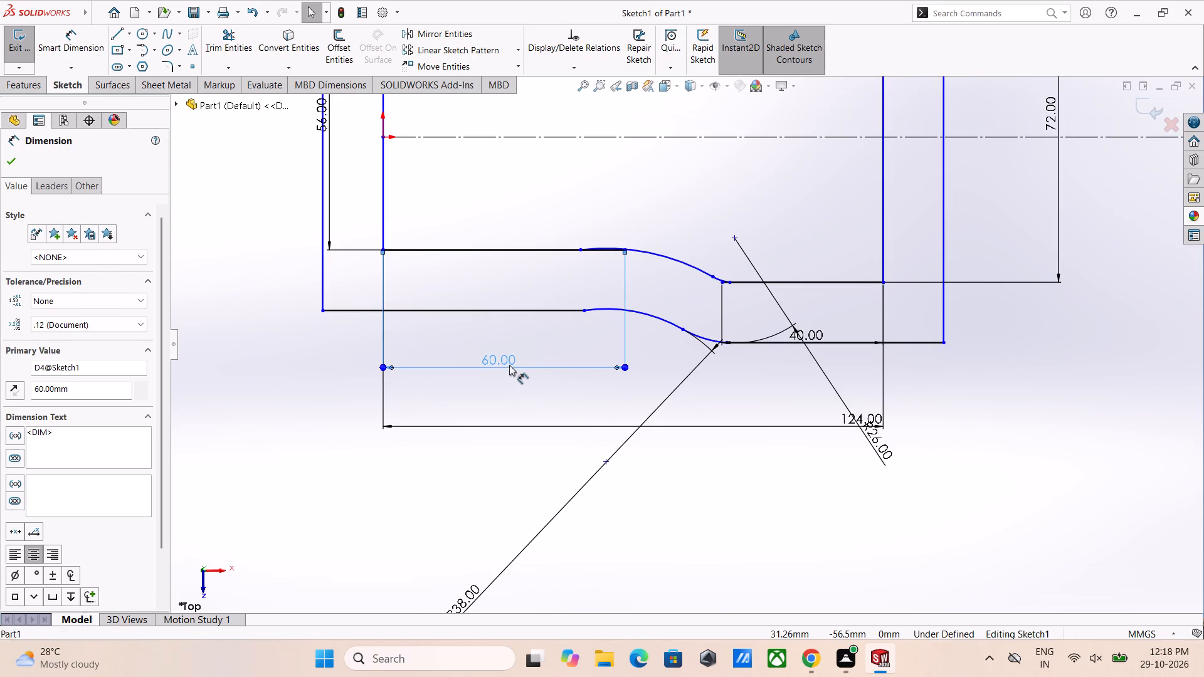
pyautogui.press('Delete')
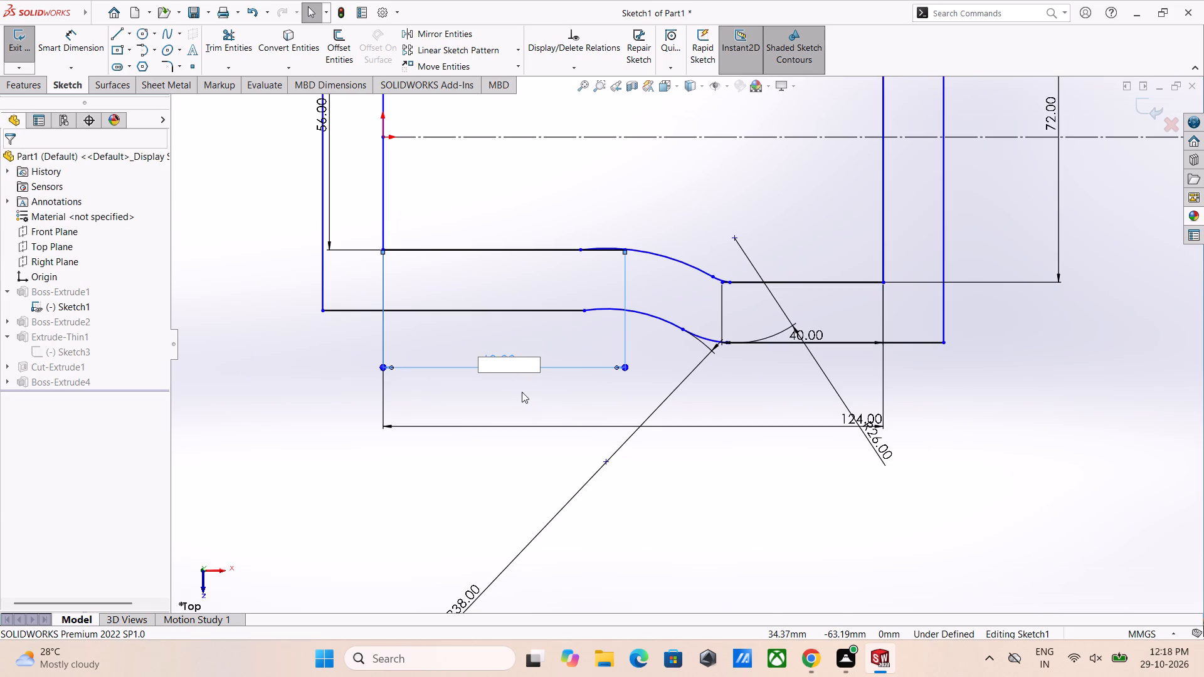
pyautogui.press('Escape')
pyautogui.moveTo(519, 362); pyautogui.dragTo(519, 379)
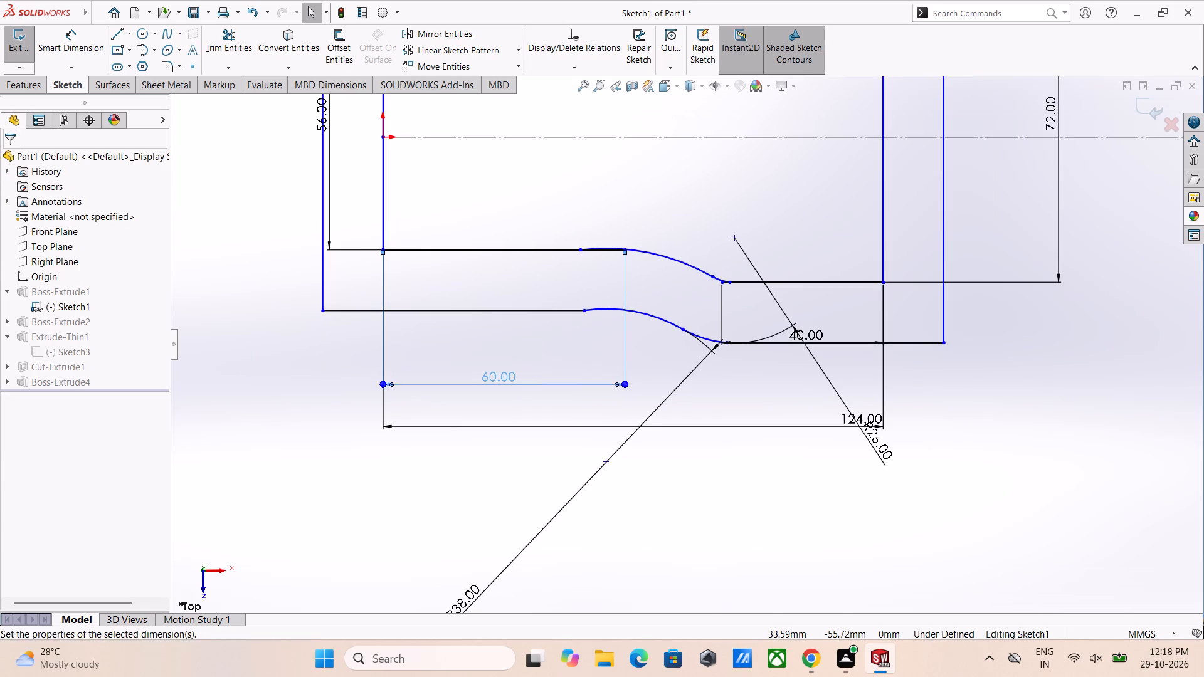
pyautogui.press('Delete')
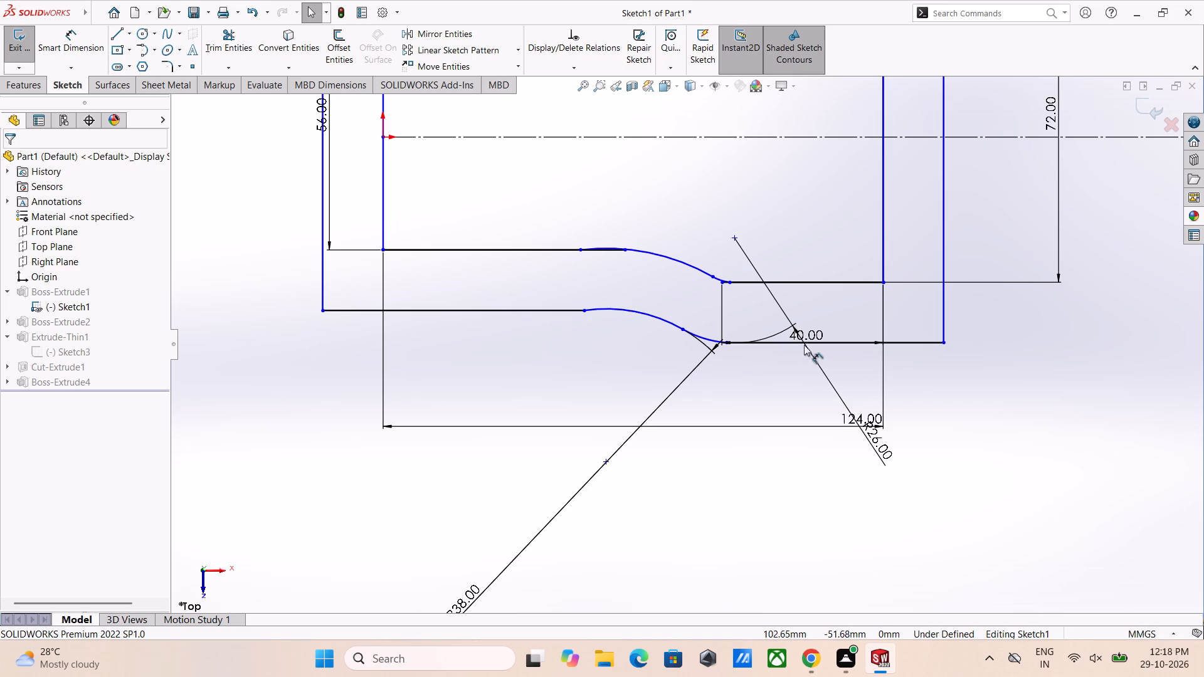
pyautogui.moveTo(805, 338); pyautogui.dragTo(813, 380)
pyautogui.press('Delete')
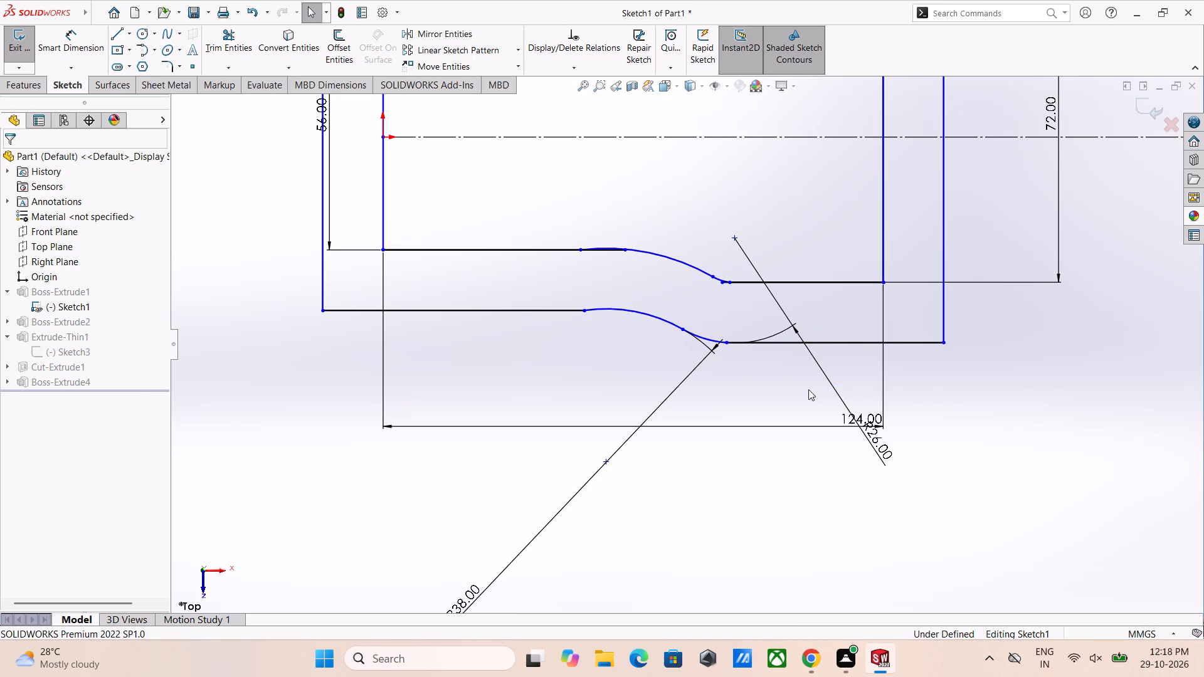
# Dimension the outer profile's lower-left horizontal line with a length of 60 mm.
pyautogui.moveTo(561, 401); pyautogui.dragTo(549, 339, button='right')
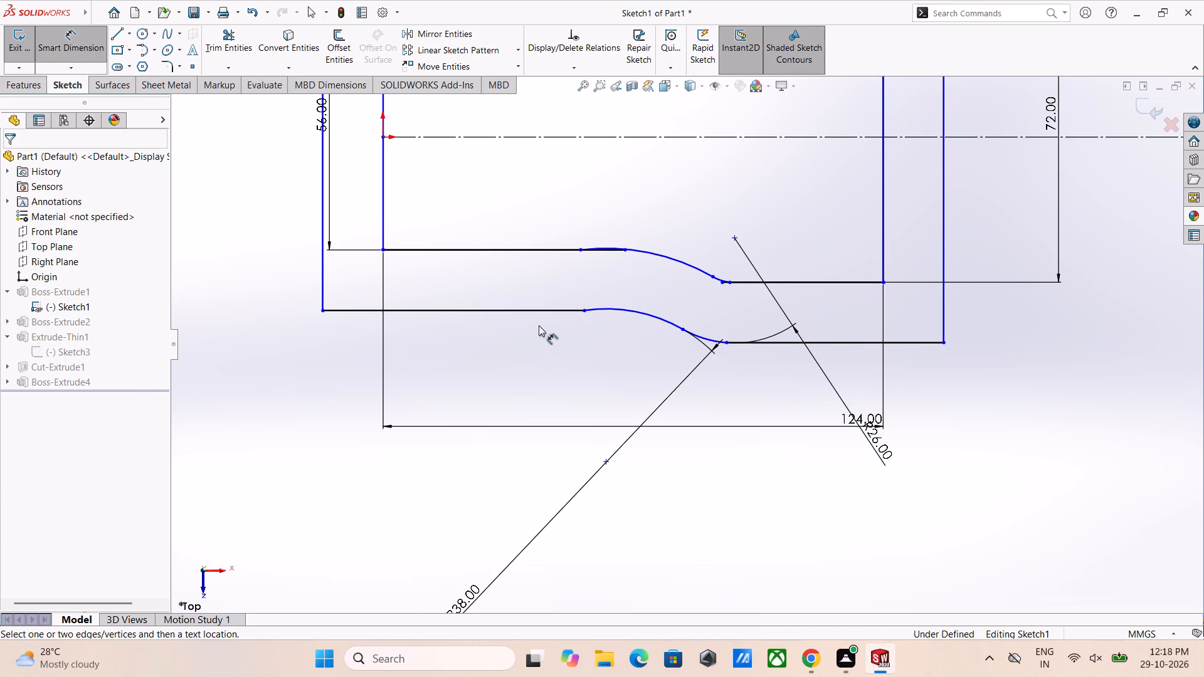
pyautogui.click(538, 312)
pyautogui.click(536, 357)
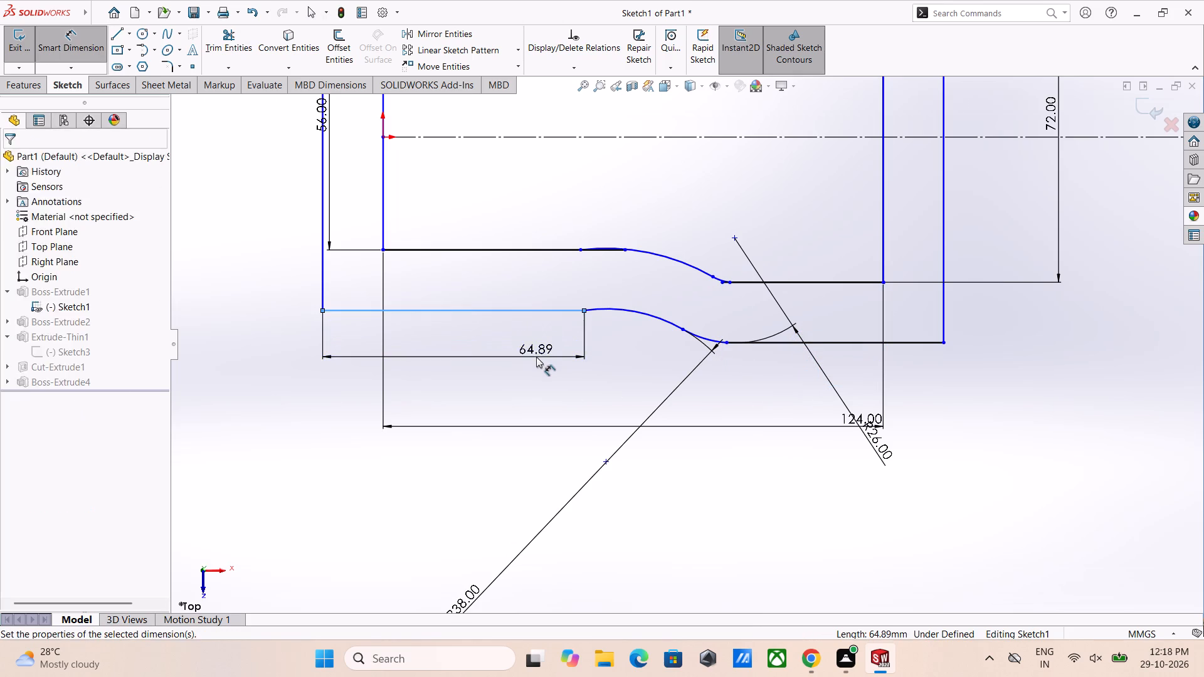
pyautogui.write('60')
pyautogui.press('Return')
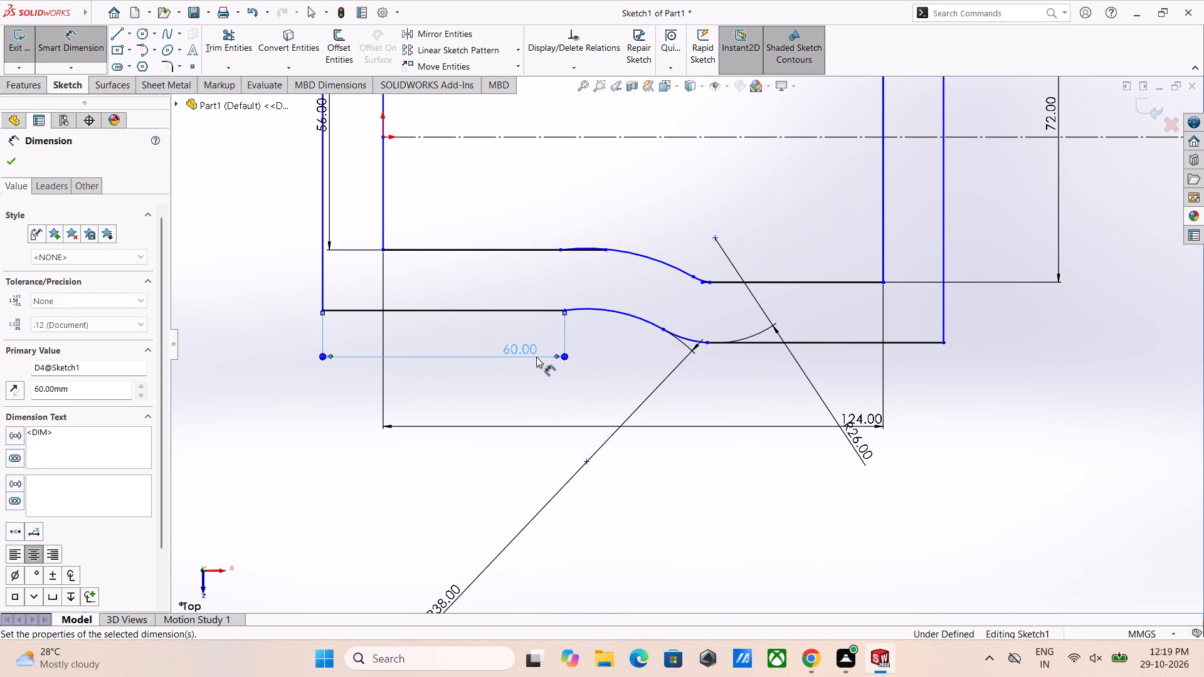
# Dimension the outer profile's lower-right horizontal line with a length of 40 mm.
pyautogui.click(832, 342)
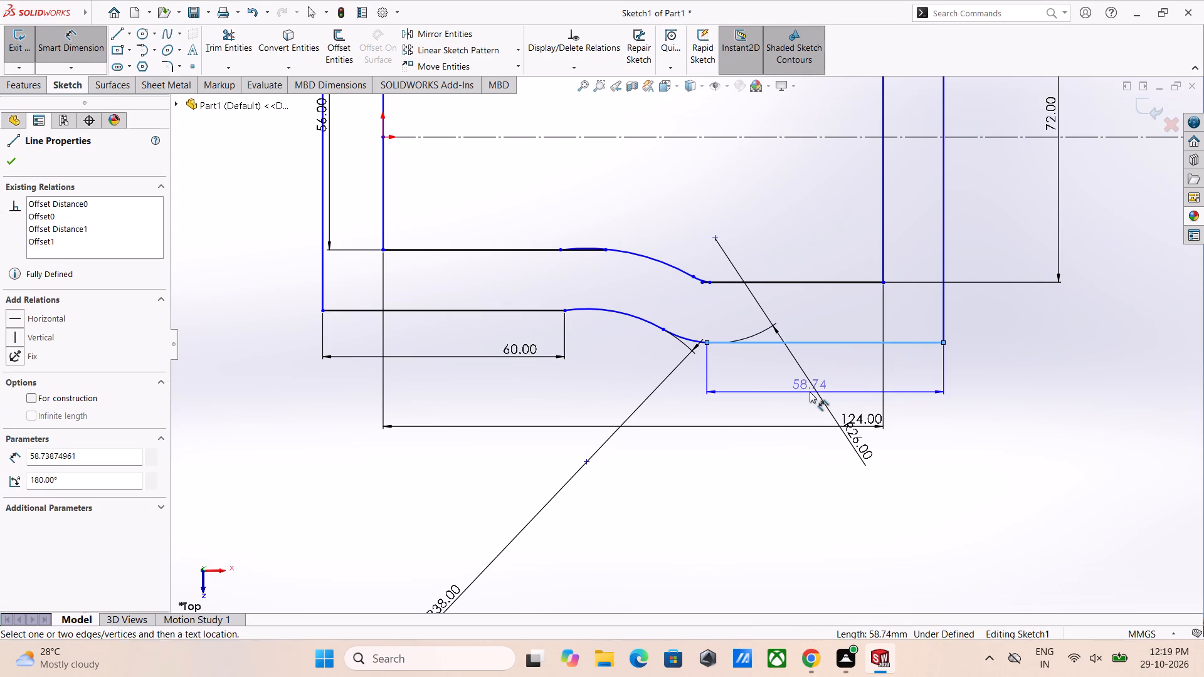
pyautogui.click(810, 392)
pyautogui.write('40')
pyautogui.press('Return')
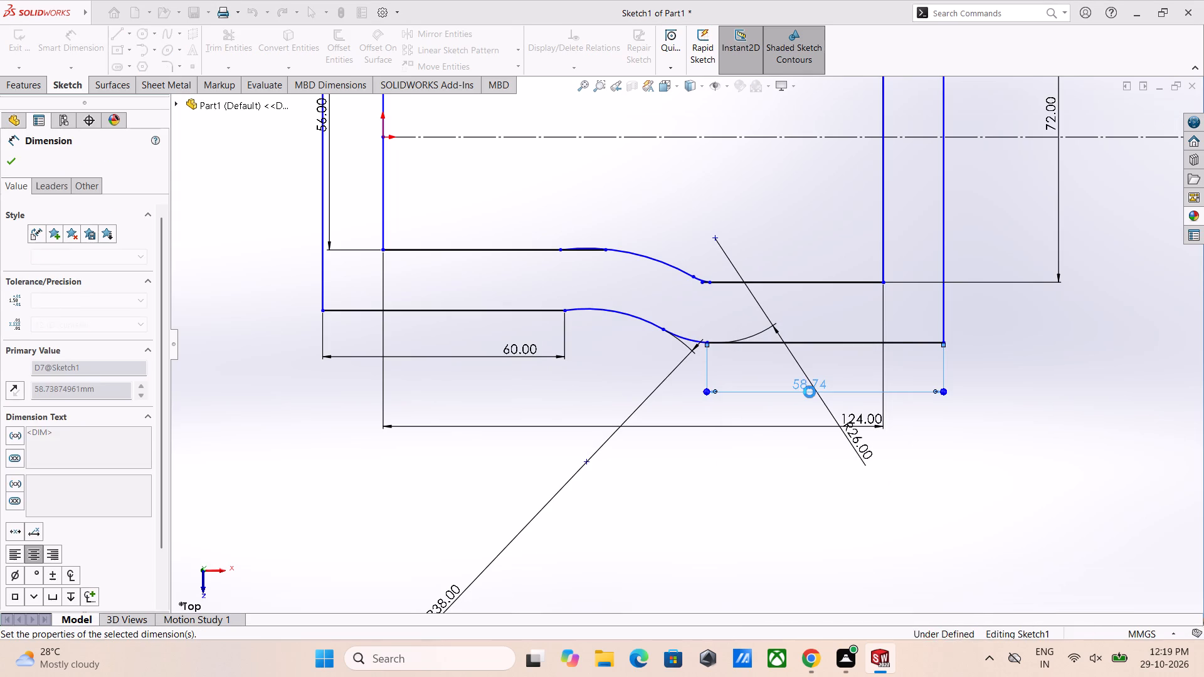
pyautogui.click(534, 249)
pyautogui.press('Escape')
pyautogui.click(526, 251)
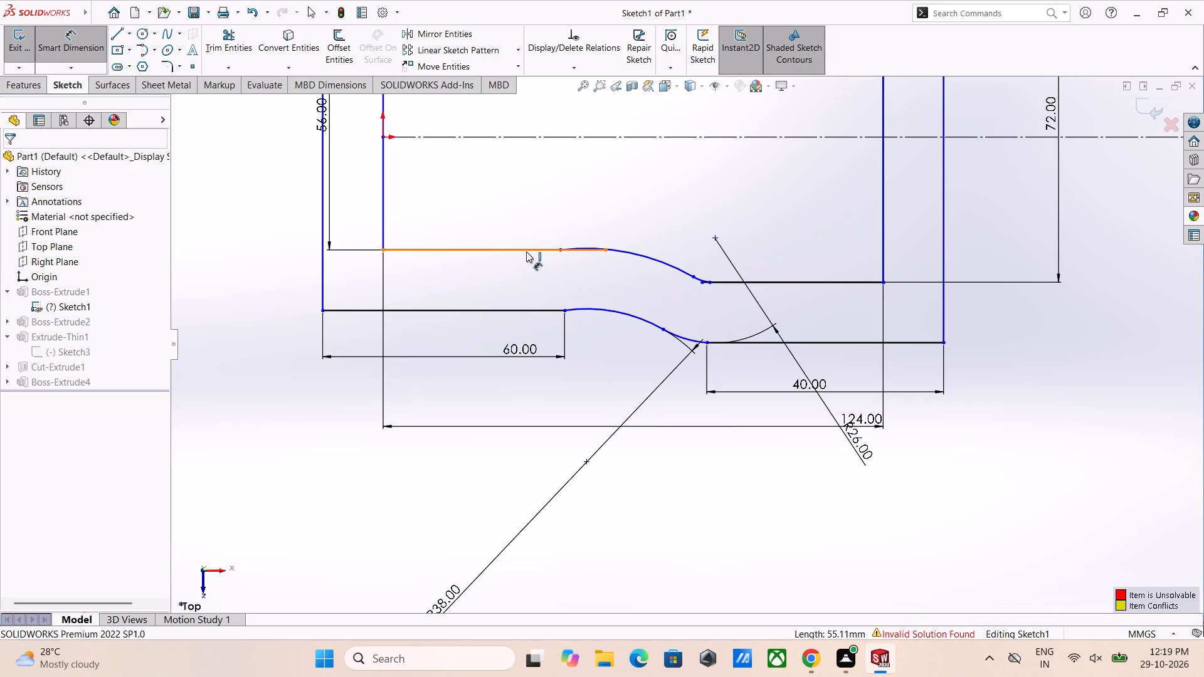
pyautogui.press('Escape')
pyautogui.press('Escape')
pyautogui.press('Escape')
pyautogui.press('Escape')
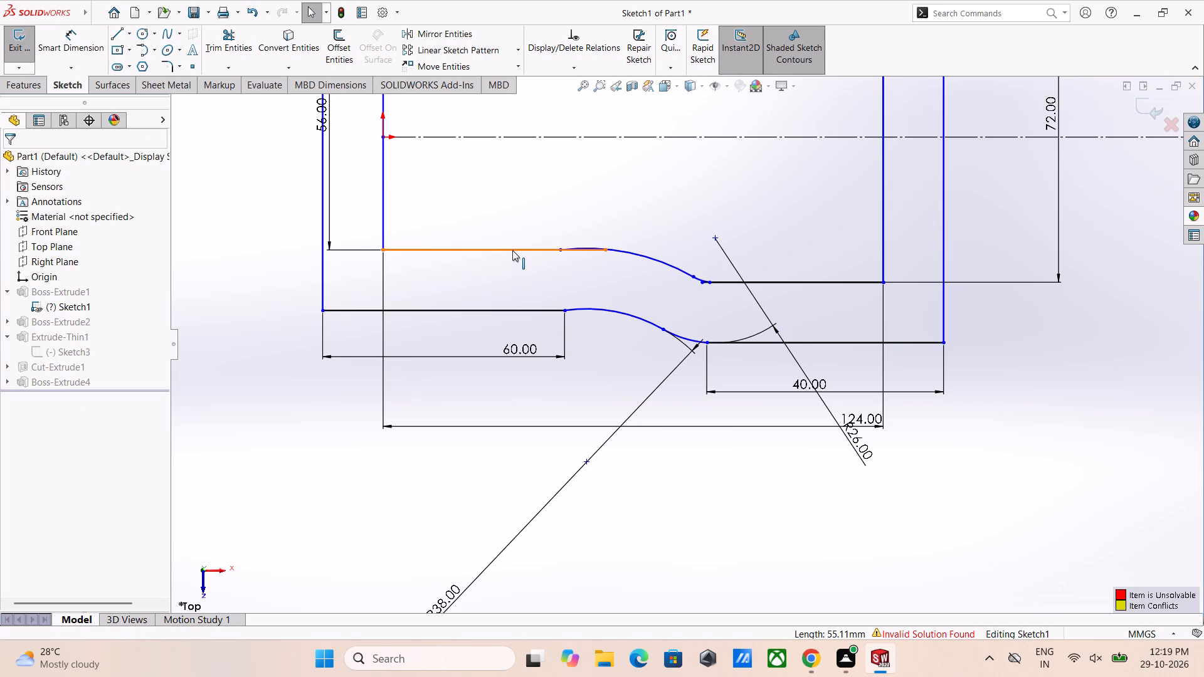
# Add an equal-length relation between the inner and outer profiles' lower-left horizontal lines.
pyautogui.click(512, 249)
pyautogui.keyDown('ctrl'); pyautogui.click(504, 309); pyautogui.keyUp('ctrl')
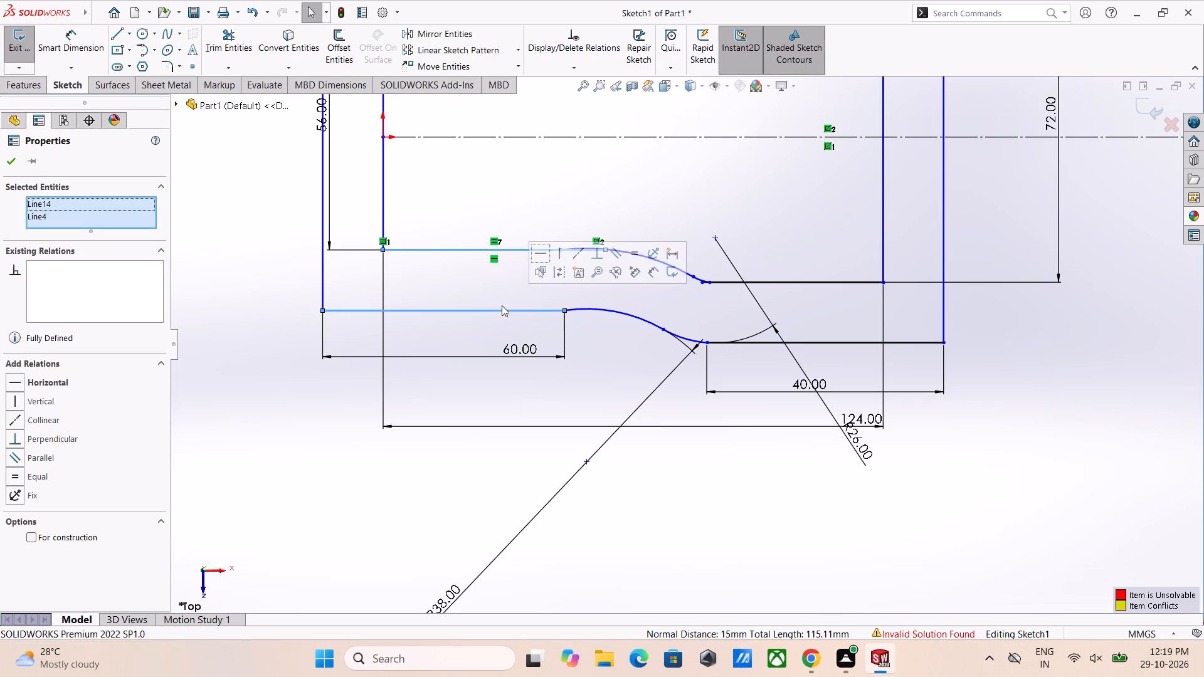
pyautogui.click(631, 255)
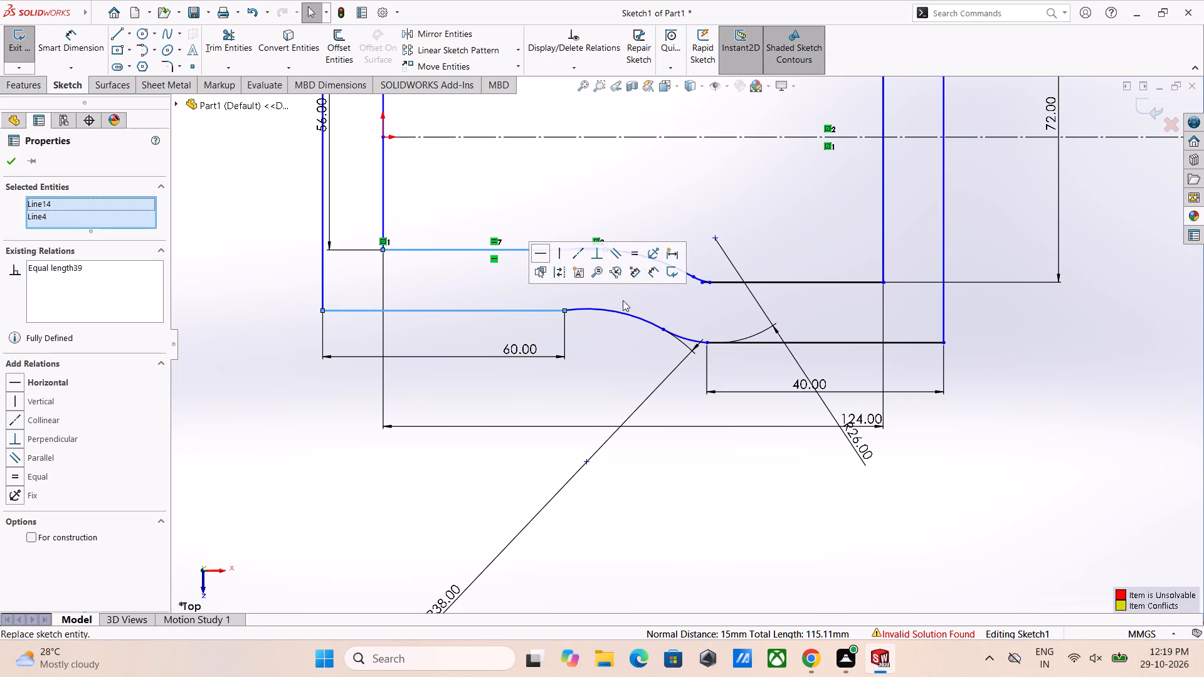
pyautogui.click(631, 257)
pyautogui.press('Escape')
pyautogui.press('Escape')
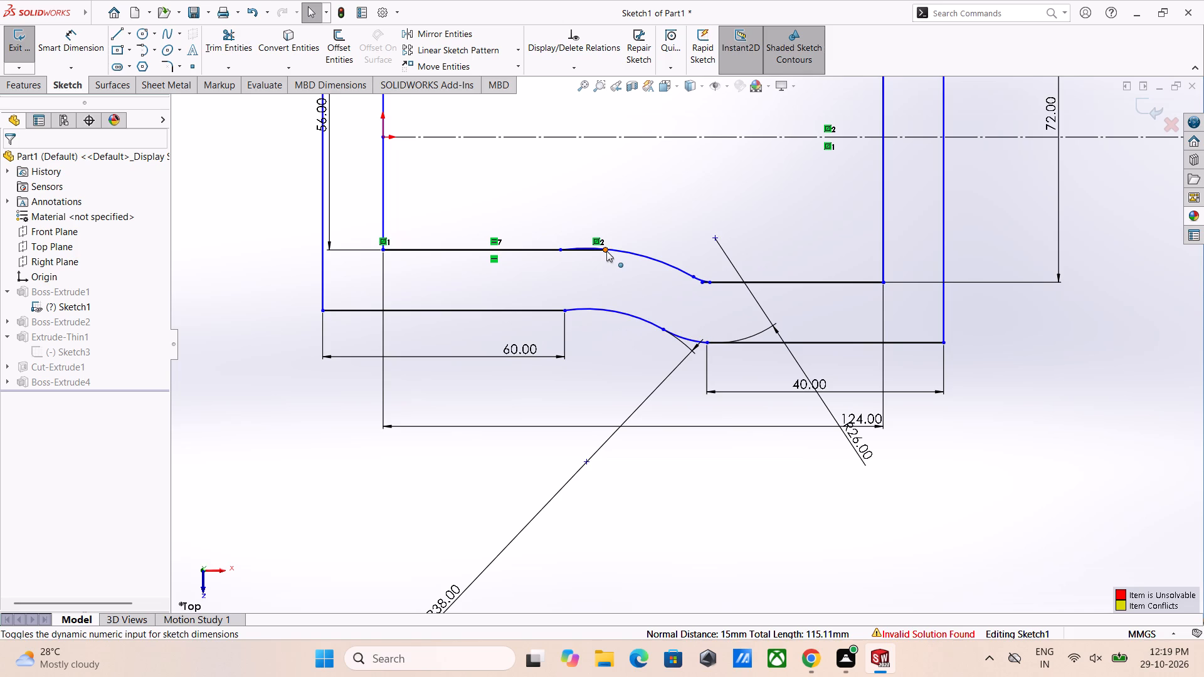
# Try to align the arc-side endpoints of the inner and outer lower-left lines with a vertical relation.
pyautogui.scroll(-9, 606, 251)
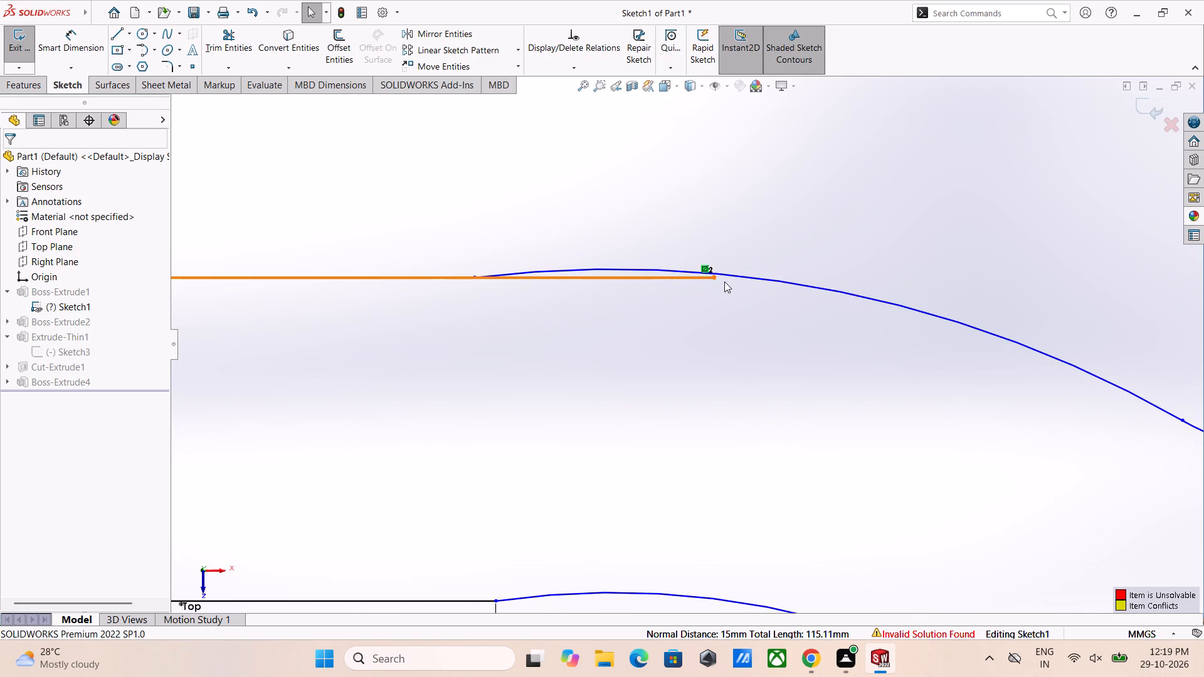
pyautogui.scroll(4, 699, 296)
pyautogui.keyDown('ctrl'); pyautogui.click(700, 312); pyautogui.keyUp('ctrl')
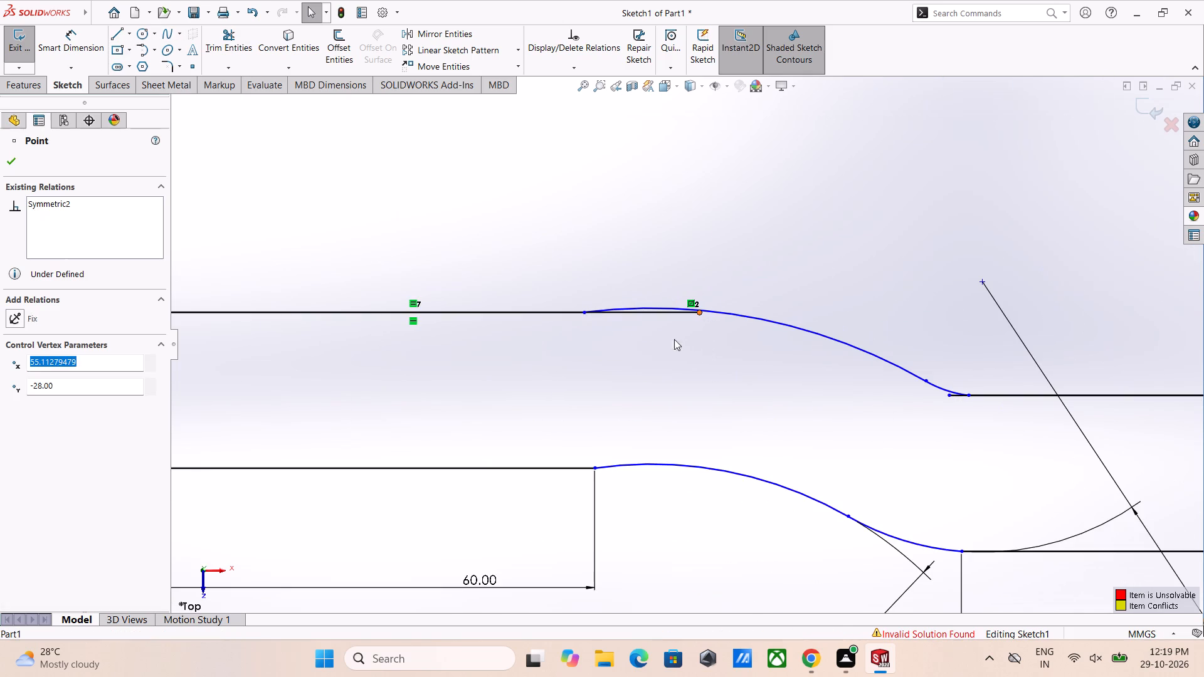
pyautogui.keyDown('ctrl'); pyautogui.click(596, 467); pyautogui.keyUp('ctrl')
pyautogui.click(651, 408)
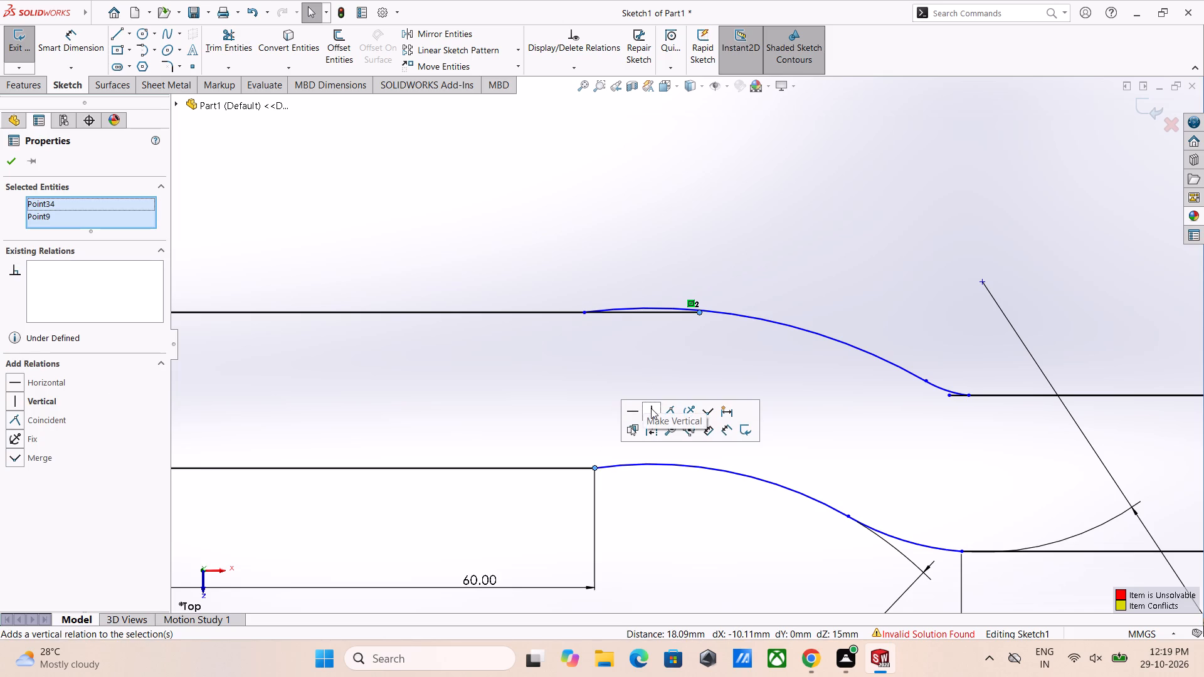
pyautogui.press('Escape')
pyautogui.press('Escape')
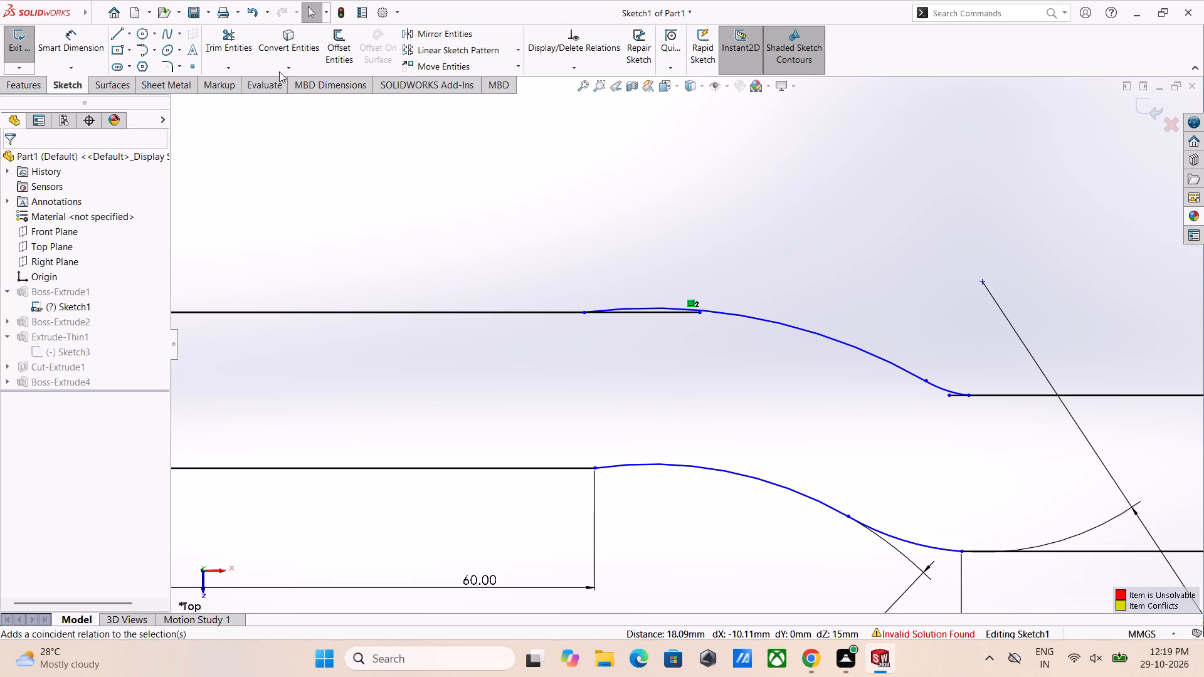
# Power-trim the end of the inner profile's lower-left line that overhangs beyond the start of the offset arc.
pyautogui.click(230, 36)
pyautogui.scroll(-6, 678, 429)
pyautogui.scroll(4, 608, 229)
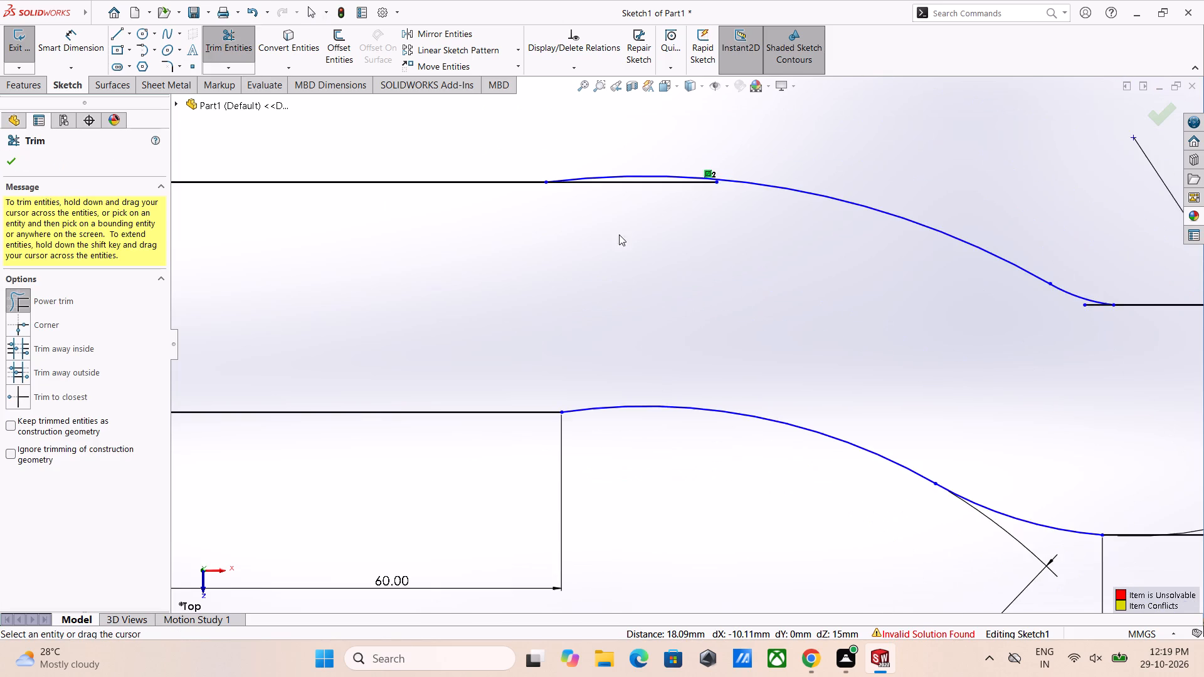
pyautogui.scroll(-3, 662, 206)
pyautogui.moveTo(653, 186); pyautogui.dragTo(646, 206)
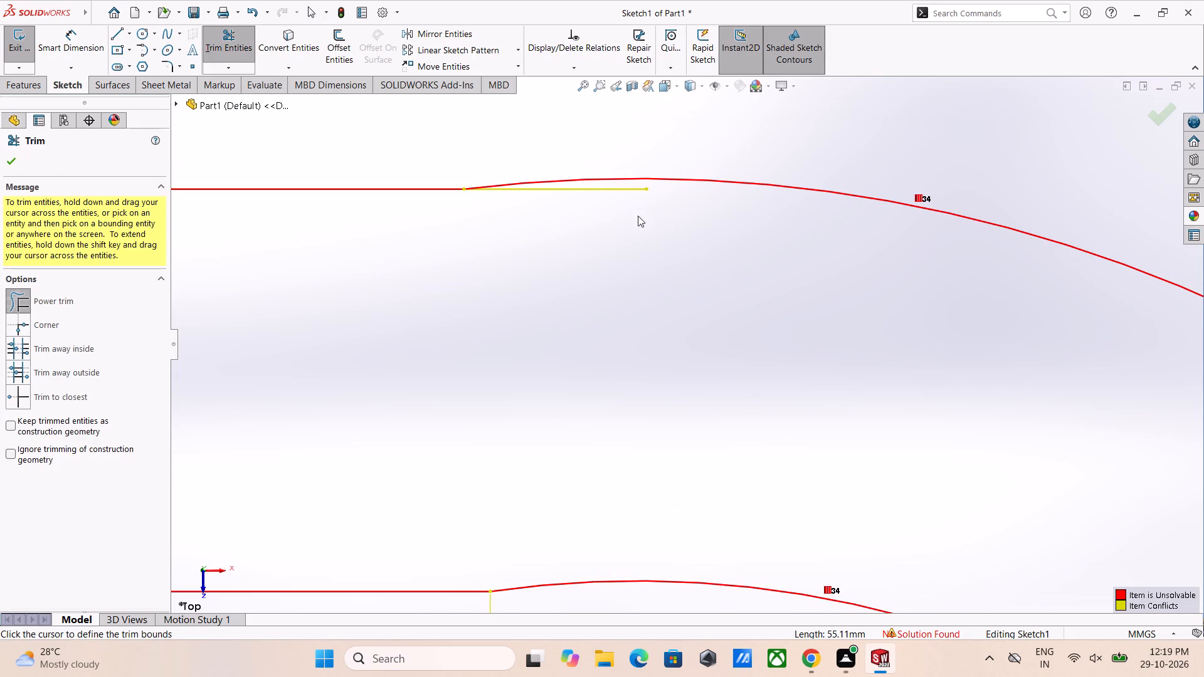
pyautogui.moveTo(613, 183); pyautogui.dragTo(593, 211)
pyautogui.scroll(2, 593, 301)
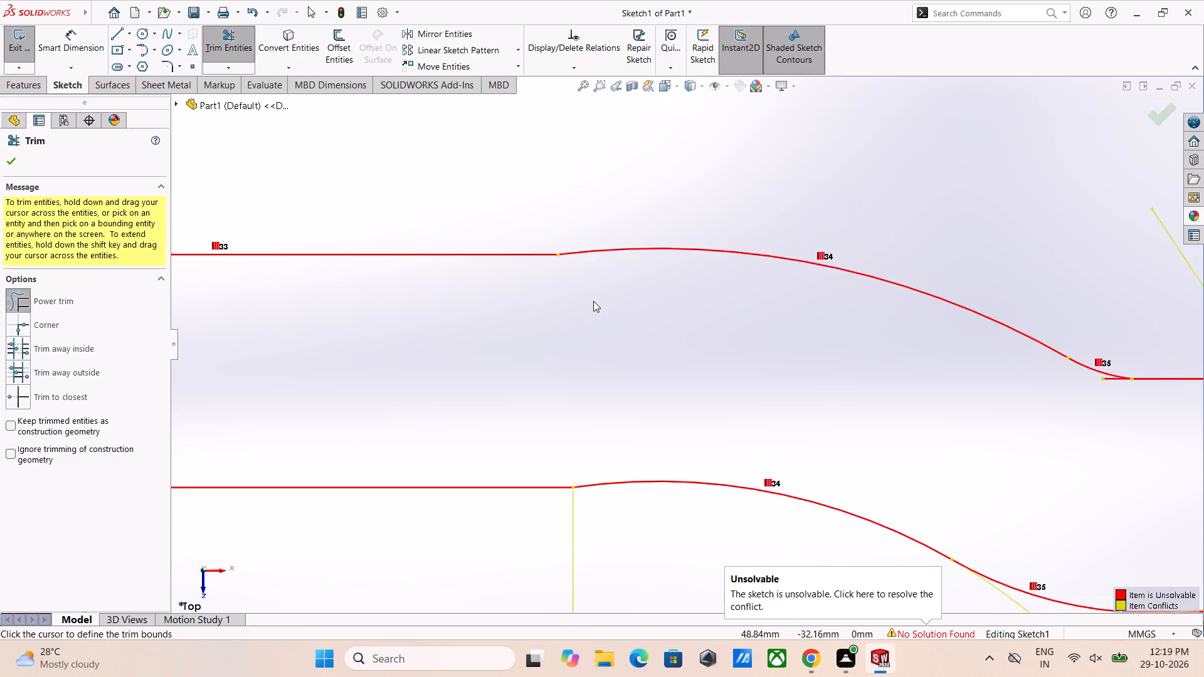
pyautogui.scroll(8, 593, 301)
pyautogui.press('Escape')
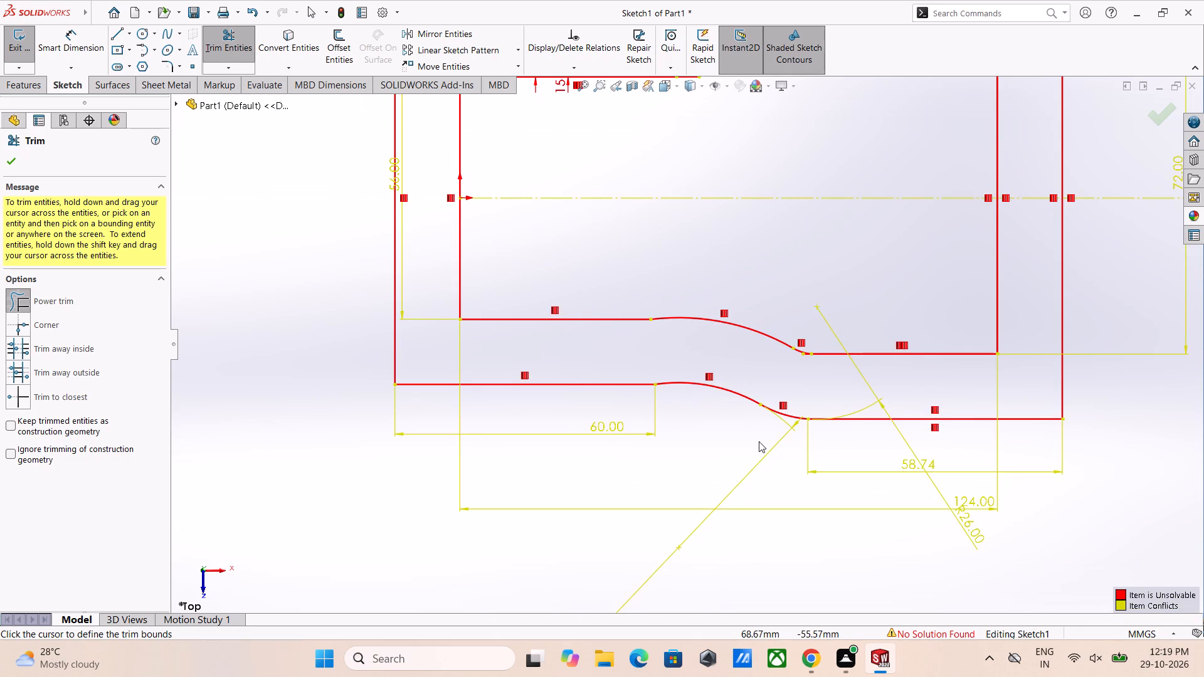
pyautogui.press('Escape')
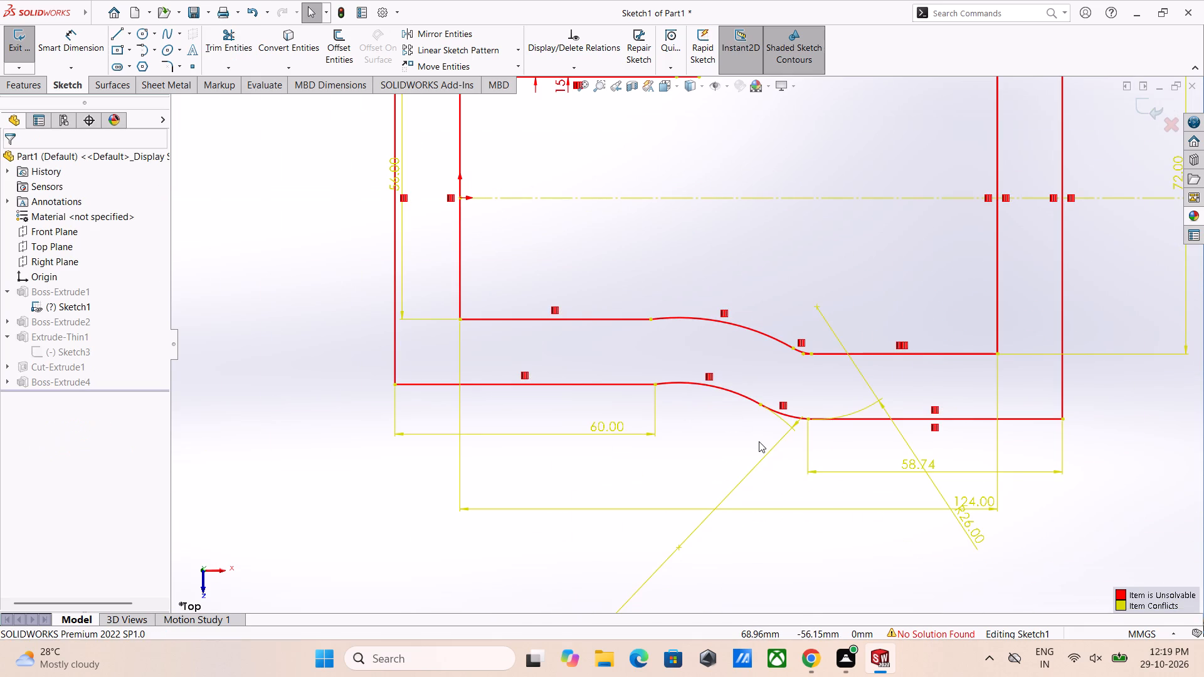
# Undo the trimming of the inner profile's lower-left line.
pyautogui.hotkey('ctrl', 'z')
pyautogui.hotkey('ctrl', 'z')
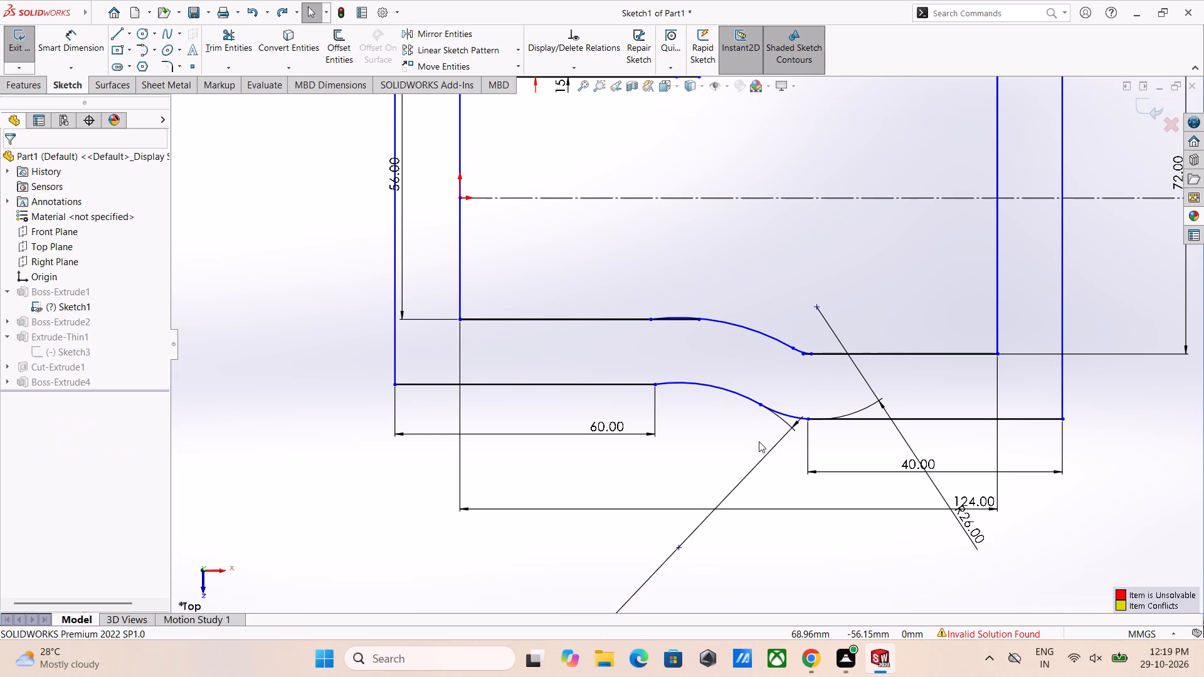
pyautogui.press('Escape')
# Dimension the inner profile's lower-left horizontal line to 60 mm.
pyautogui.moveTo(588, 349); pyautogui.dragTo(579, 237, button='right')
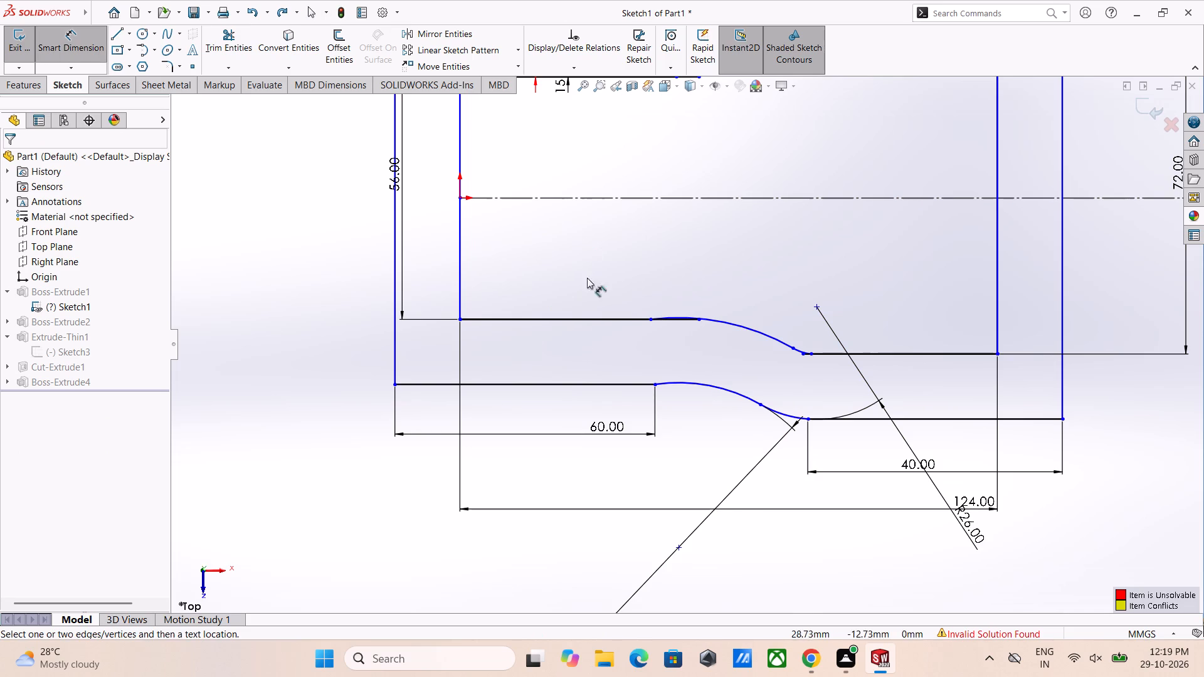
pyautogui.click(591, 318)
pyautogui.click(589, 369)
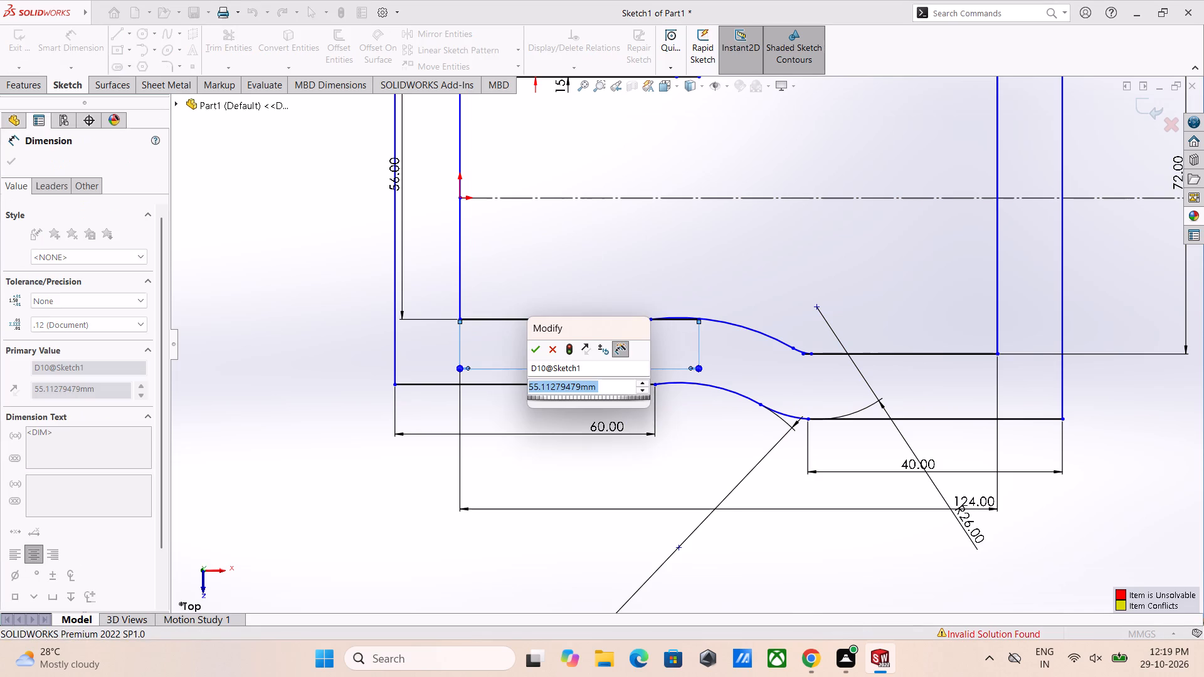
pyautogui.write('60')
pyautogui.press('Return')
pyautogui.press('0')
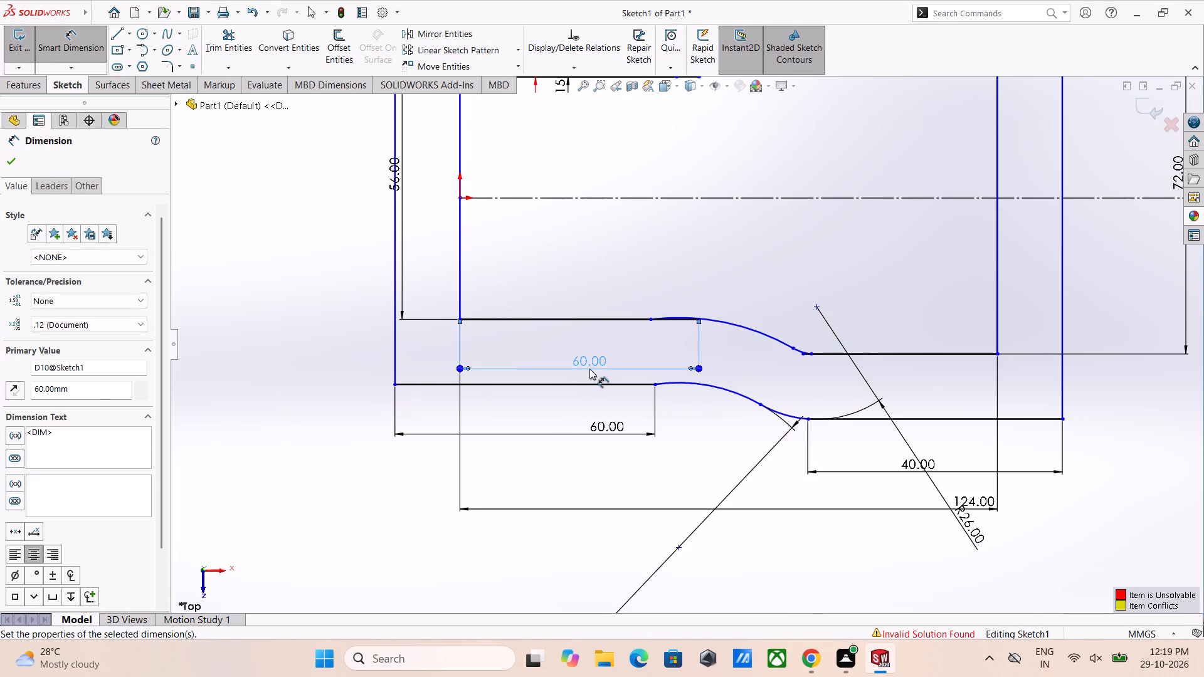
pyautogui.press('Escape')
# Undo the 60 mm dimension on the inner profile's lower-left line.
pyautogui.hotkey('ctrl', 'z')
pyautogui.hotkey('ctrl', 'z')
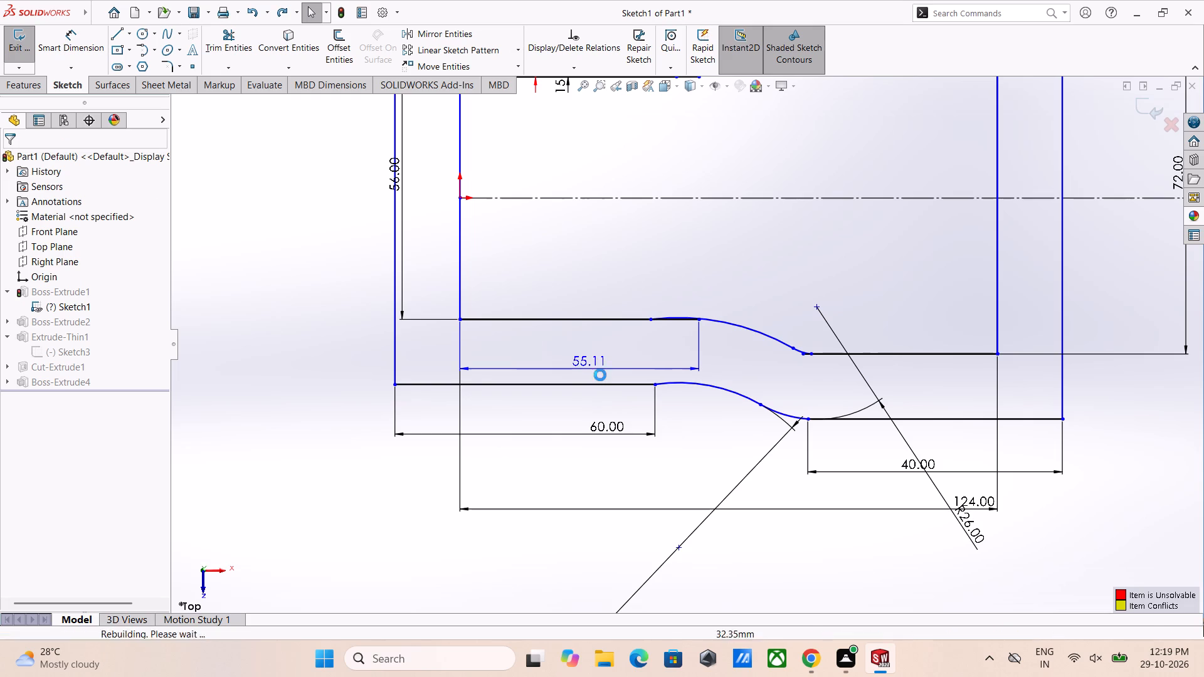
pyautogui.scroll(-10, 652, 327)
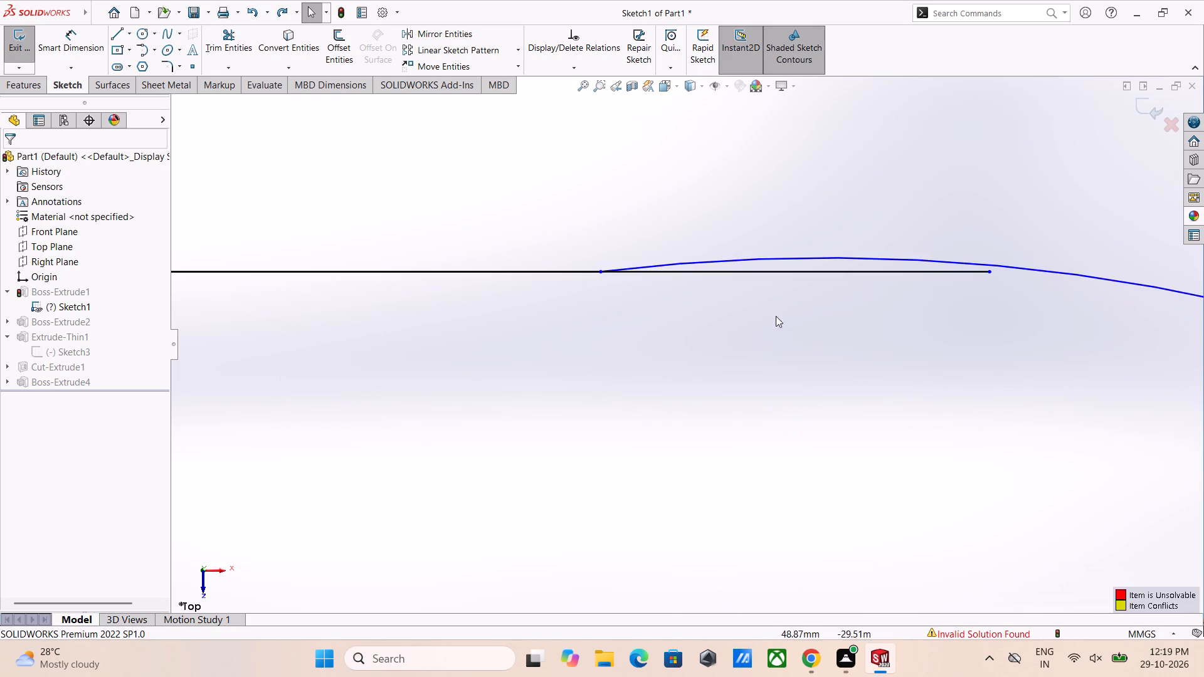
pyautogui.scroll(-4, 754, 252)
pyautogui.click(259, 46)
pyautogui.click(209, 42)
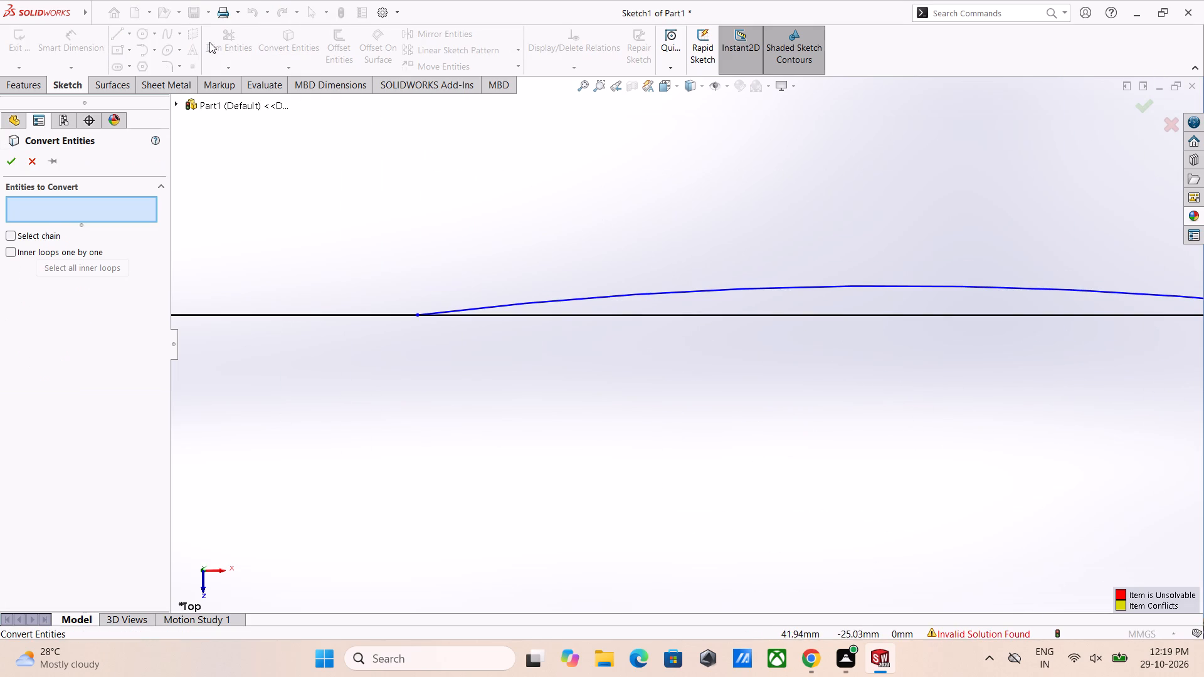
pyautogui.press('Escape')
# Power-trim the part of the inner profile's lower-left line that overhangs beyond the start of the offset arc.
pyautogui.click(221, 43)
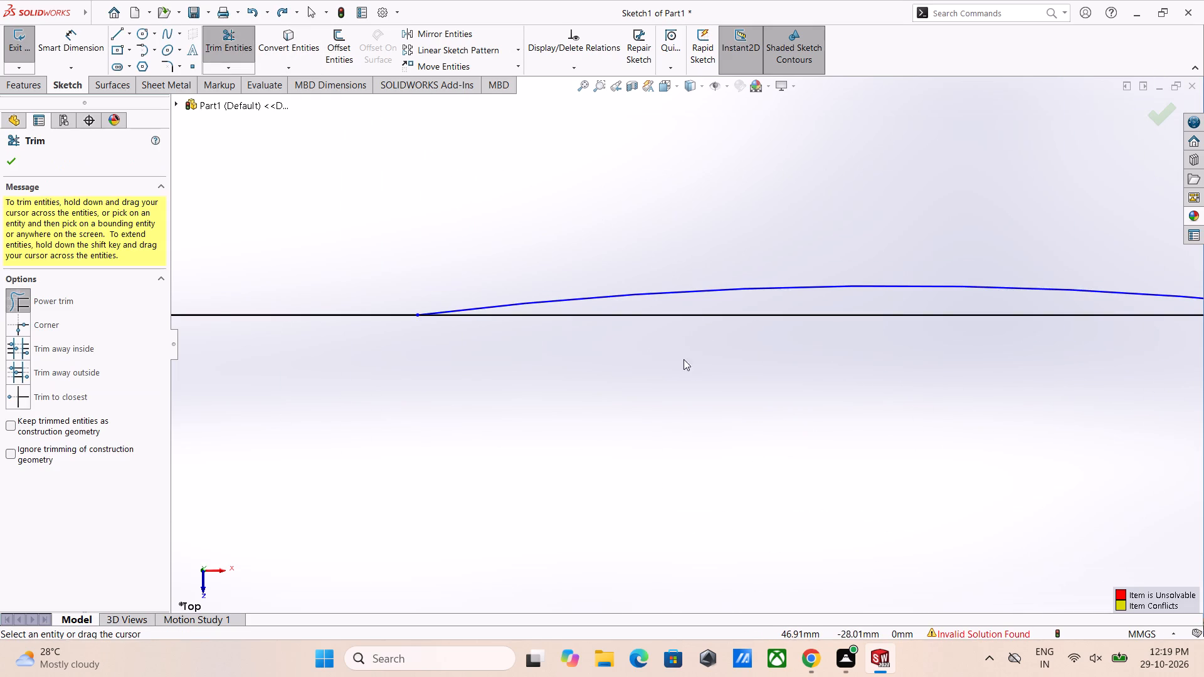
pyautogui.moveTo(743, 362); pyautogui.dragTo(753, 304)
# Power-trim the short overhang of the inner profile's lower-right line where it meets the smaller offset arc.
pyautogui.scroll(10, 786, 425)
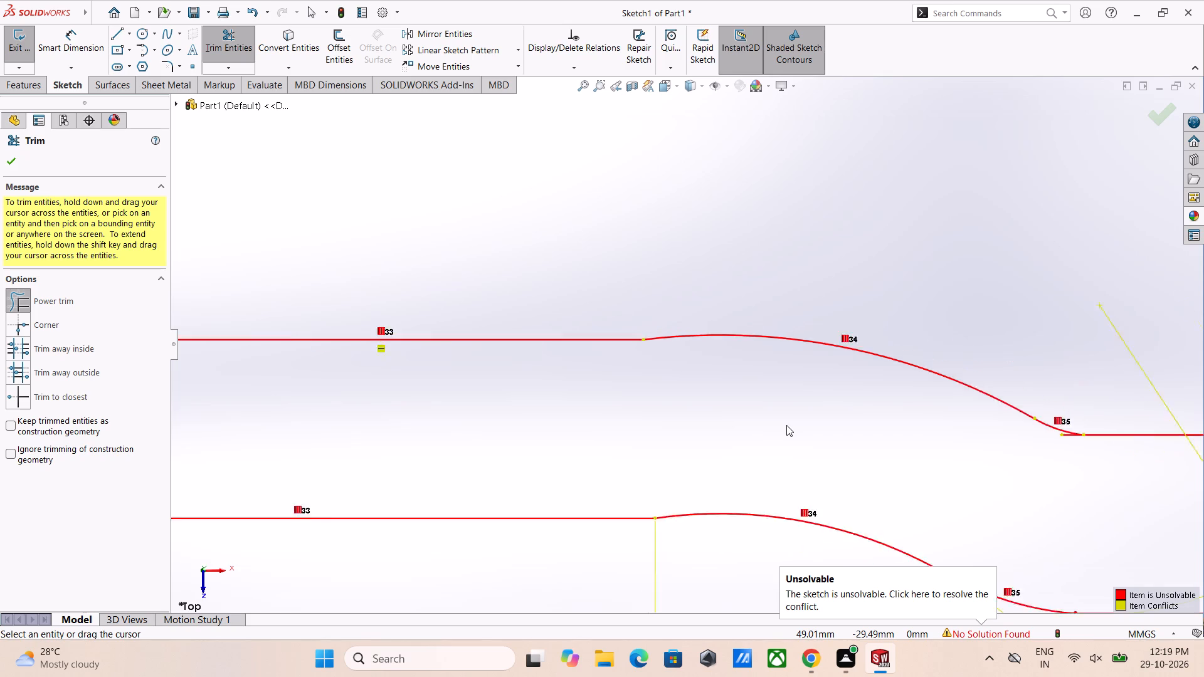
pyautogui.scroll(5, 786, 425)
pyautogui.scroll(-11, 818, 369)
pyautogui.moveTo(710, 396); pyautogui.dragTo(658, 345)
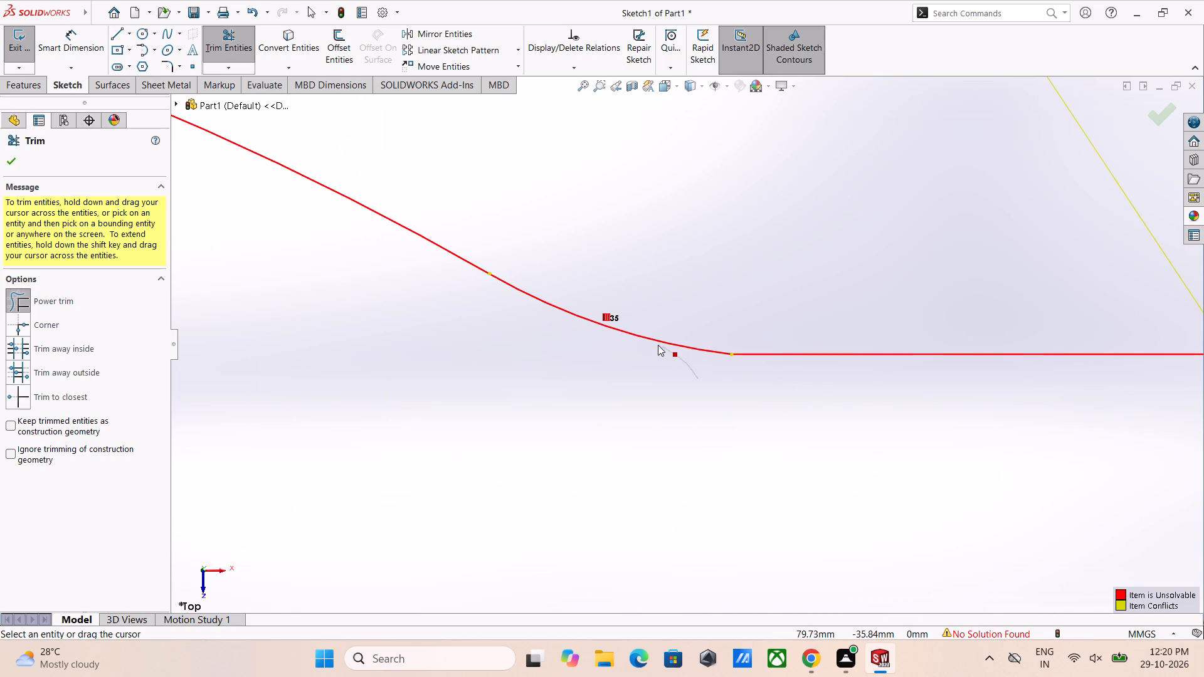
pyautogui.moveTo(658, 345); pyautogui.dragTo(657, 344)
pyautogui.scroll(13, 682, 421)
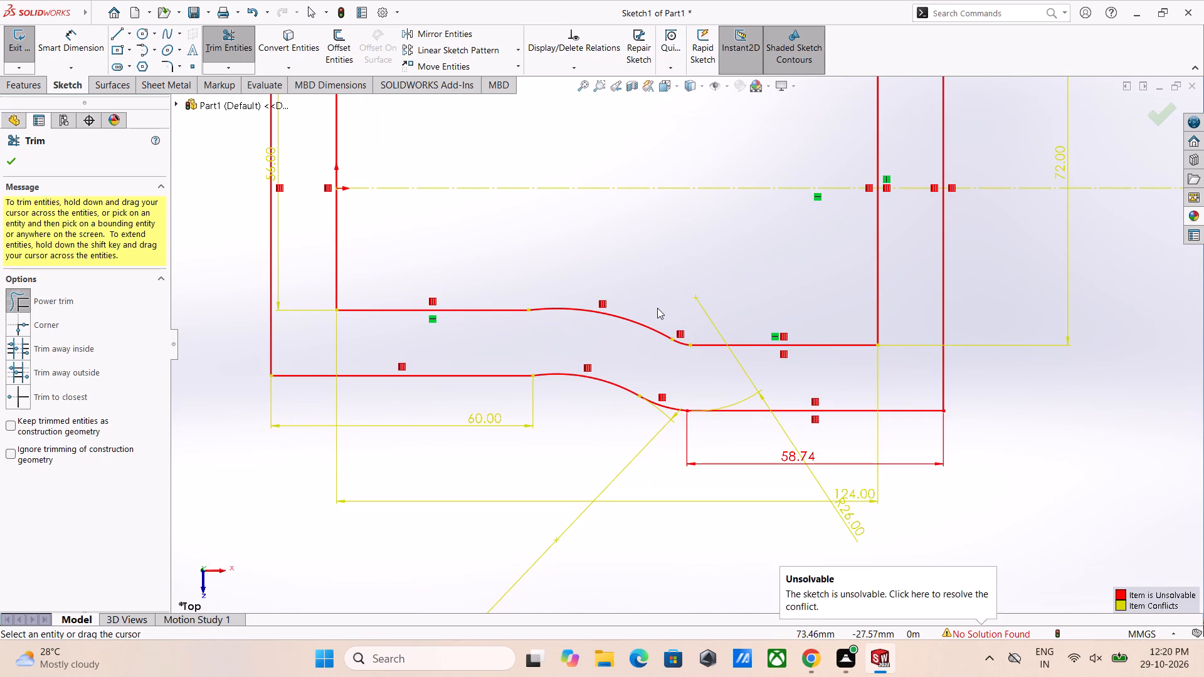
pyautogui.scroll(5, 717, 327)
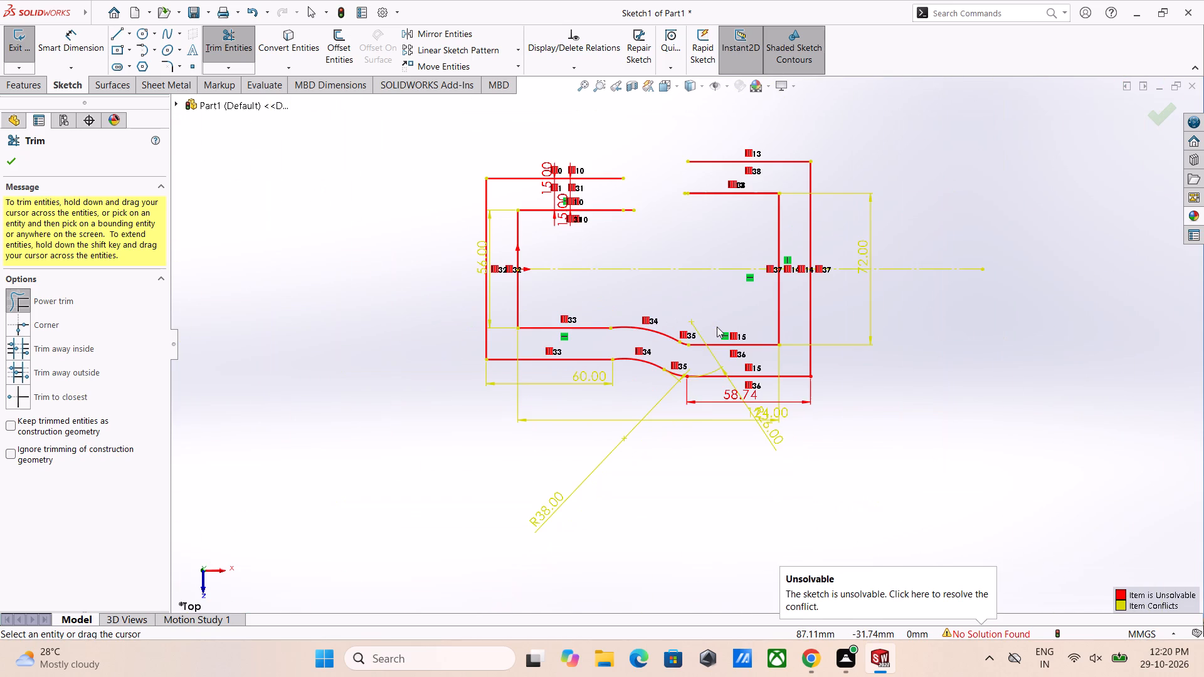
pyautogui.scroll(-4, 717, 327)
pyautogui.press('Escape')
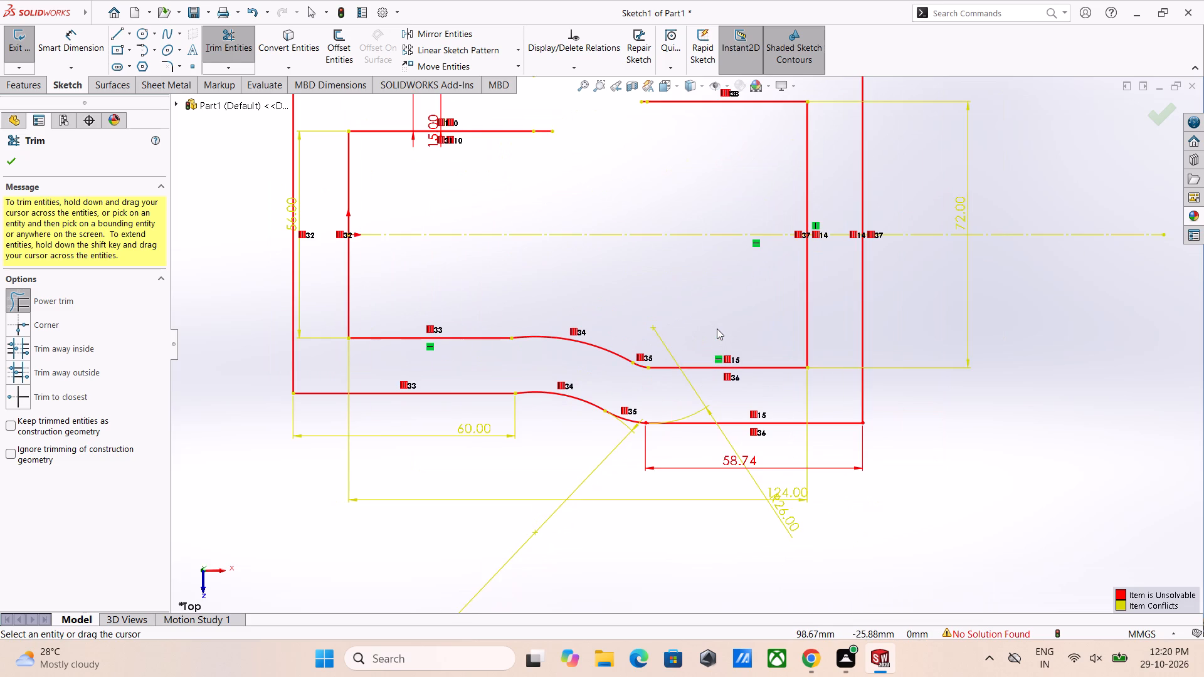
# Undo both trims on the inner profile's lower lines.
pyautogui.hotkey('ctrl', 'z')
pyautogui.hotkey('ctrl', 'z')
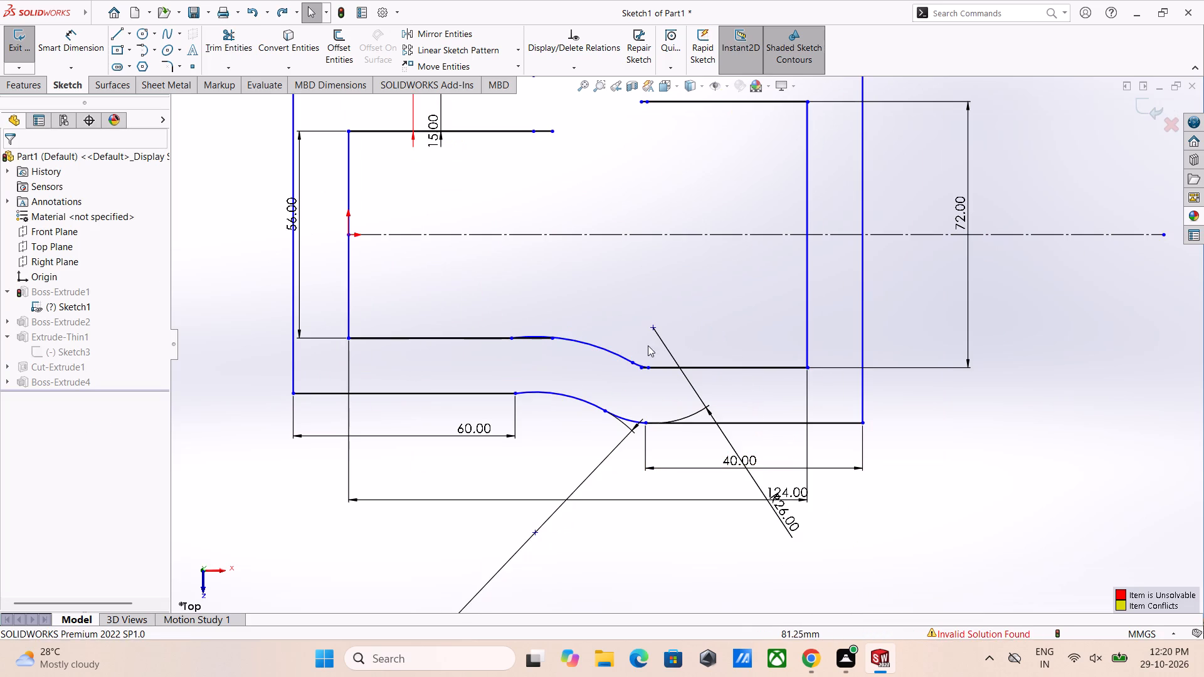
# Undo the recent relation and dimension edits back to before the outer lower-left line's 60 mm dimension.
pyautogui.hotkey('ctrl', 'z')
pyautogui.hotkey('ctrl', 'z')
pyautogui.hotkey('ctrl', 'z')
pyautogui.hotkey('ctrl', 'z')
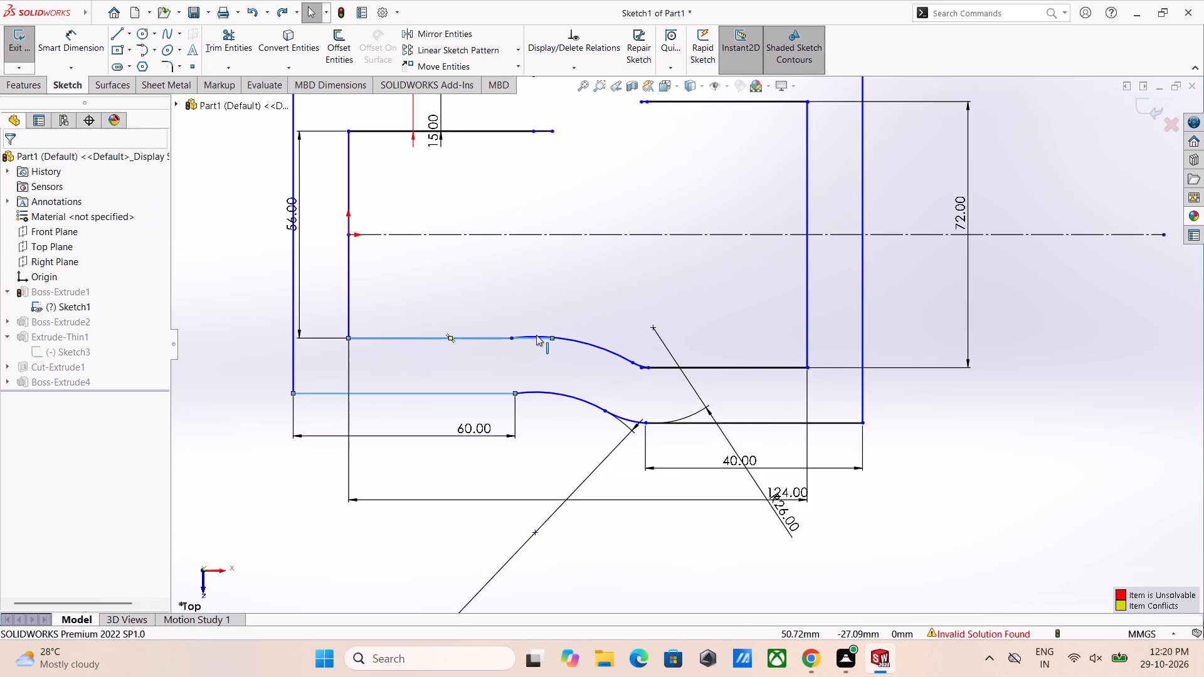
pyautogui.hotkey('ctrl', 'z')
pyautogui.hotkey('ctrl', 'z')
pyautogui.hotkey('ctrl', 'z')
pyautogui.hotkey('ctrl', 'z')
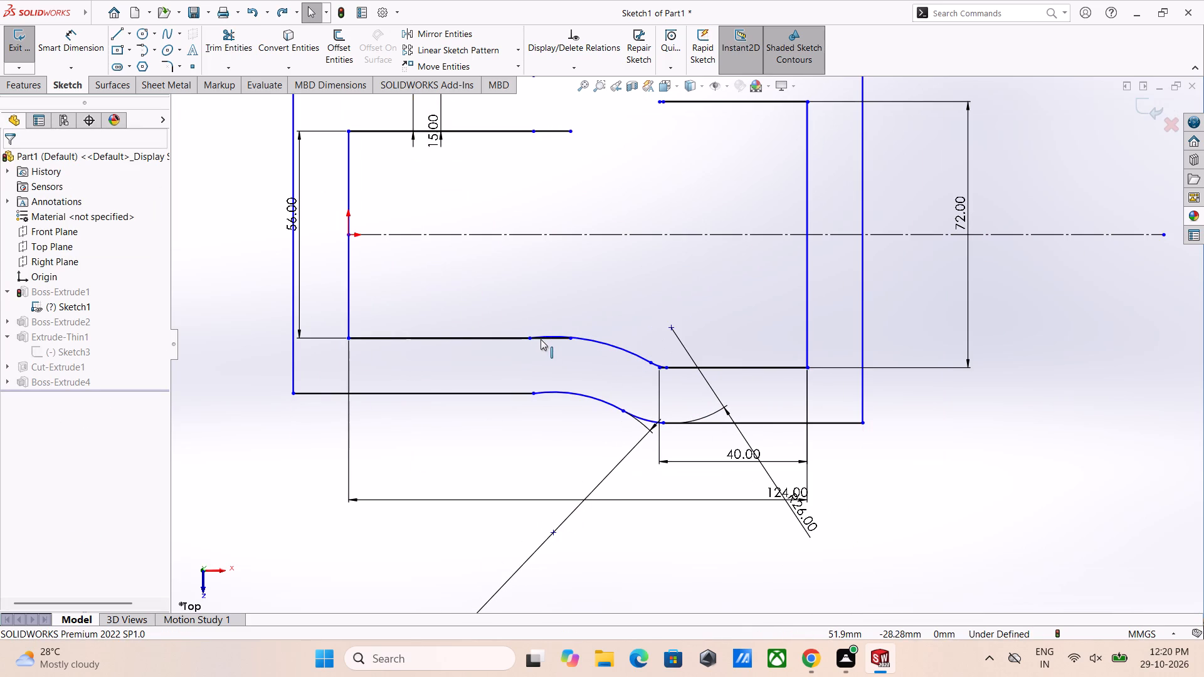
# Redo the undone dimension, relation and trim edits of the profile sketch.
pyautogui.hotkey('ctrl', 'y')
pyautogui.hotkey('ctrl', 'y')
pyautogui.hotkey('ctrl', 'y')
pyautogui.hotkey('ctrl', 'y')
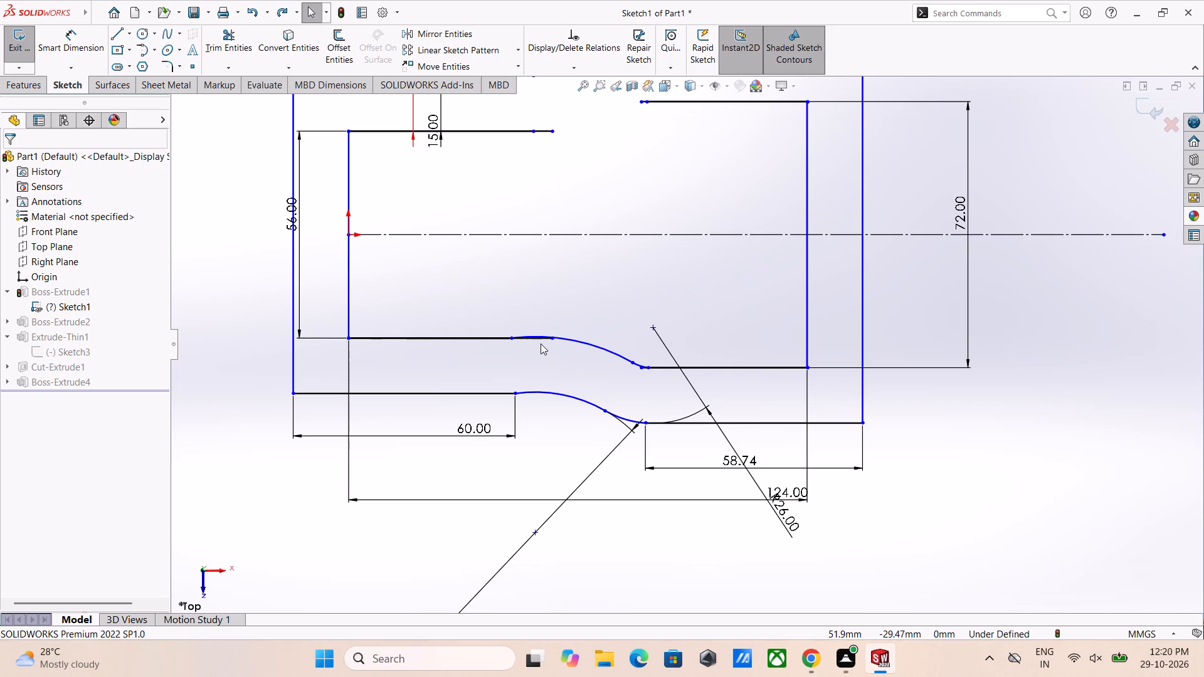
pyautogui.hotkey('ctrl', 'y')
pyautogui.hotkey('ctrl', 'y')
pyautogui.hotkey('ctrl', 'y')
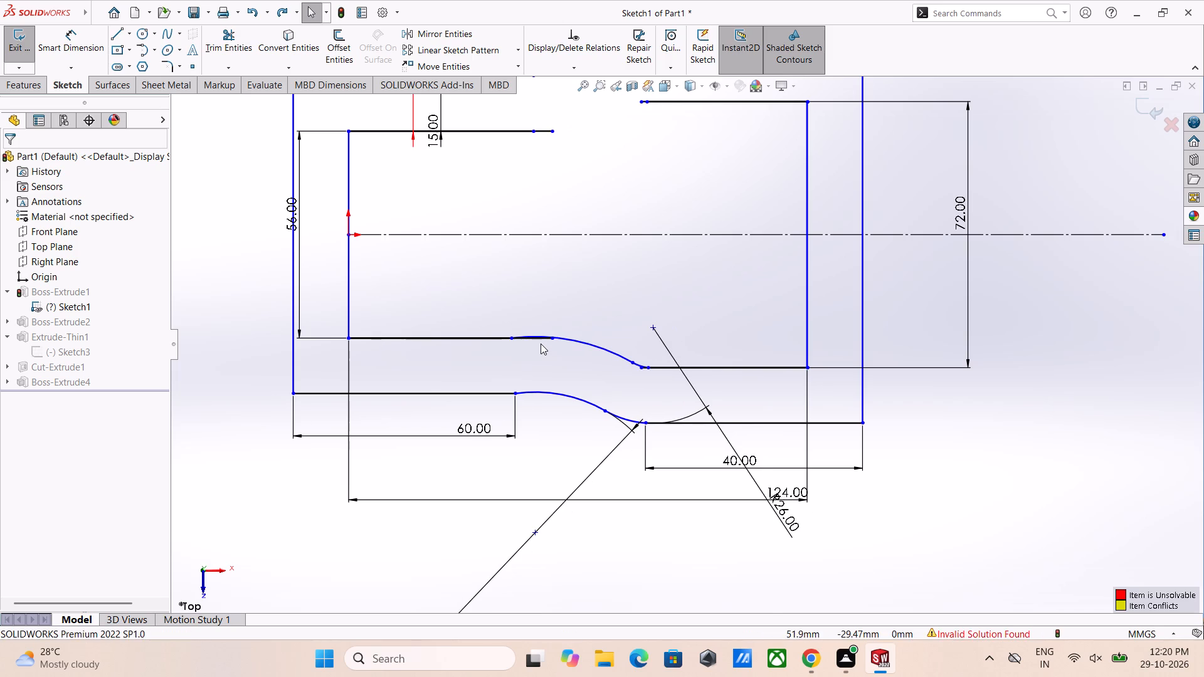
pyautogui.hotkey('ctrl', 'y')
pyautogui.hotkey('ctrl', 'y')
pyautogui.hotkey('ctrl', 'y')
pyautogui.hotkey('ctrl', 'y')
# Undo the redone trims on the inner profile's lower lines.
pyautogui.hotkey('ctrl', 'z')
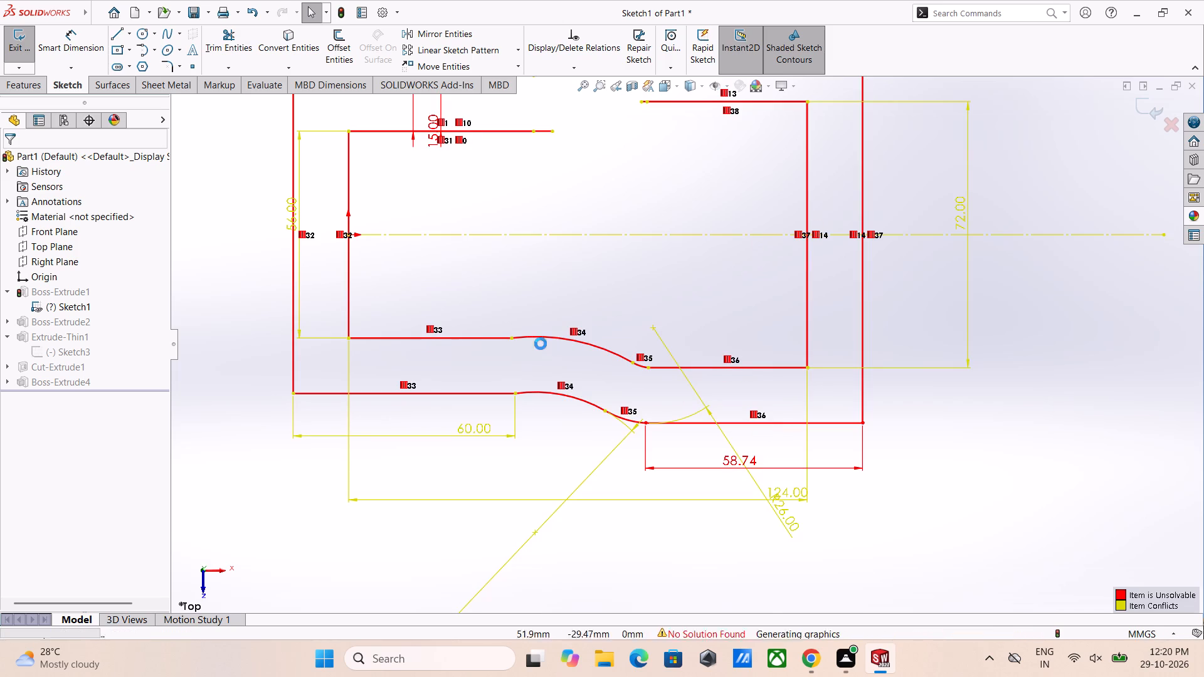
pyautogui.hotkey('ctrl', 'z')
# Delete both overlapping lower-left horizontal lines of the inner profile.
pyautogui.scroll(-1, 527, 334)
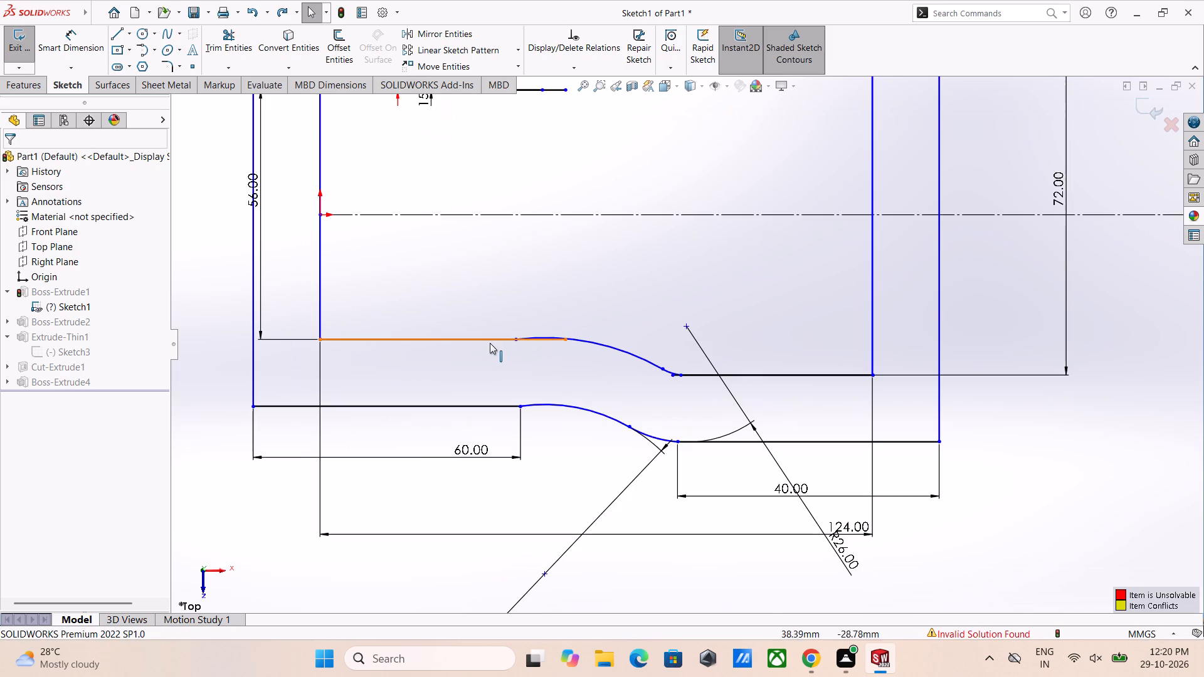
pyautogui.click(485, 339)
pyautogui.press('Delete')
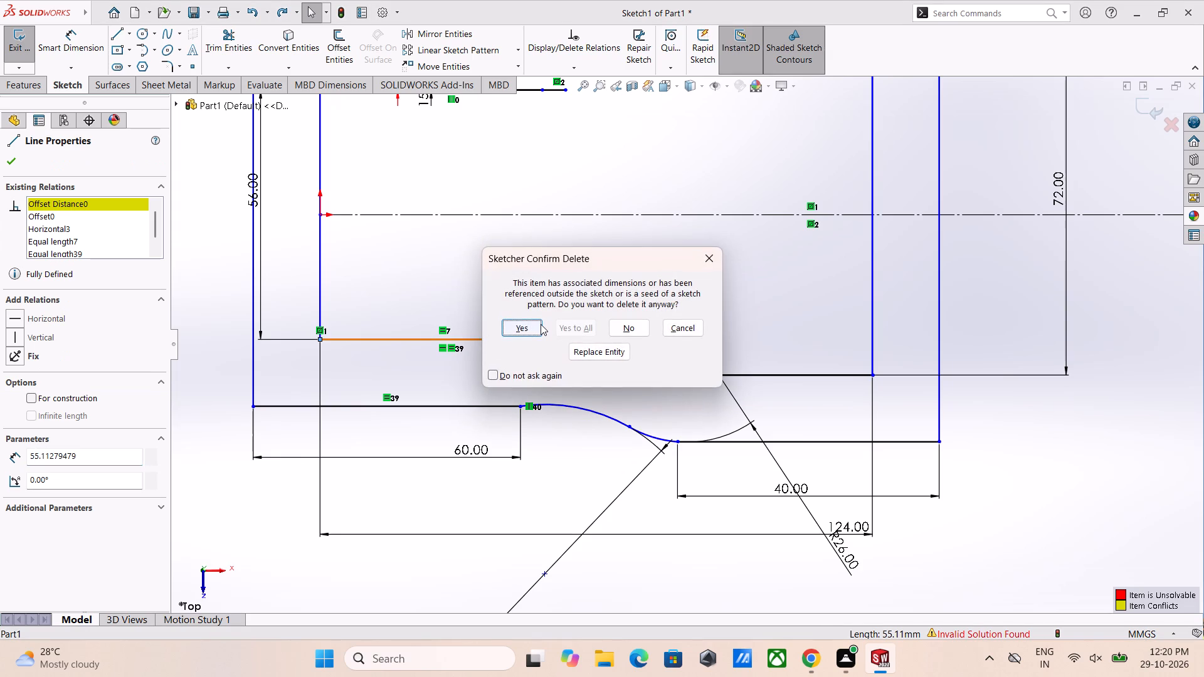
pyautogui.click(541, 324)
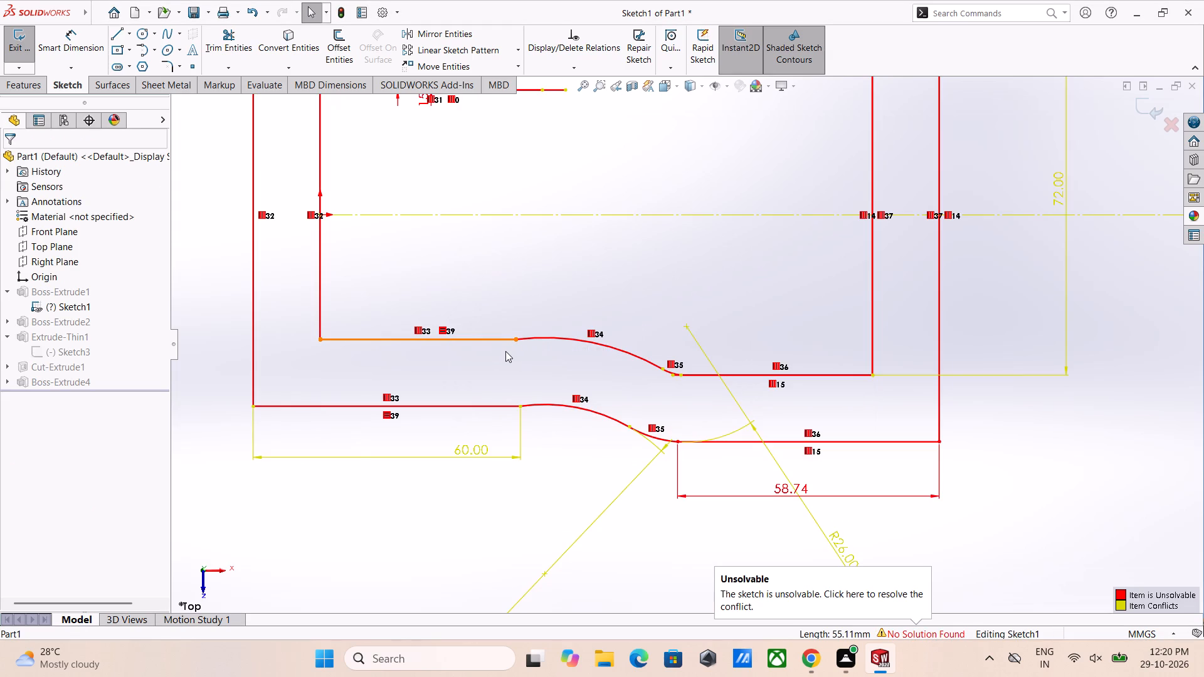
pyautogui.click(492, 339)
pyautogui.press('Delete')
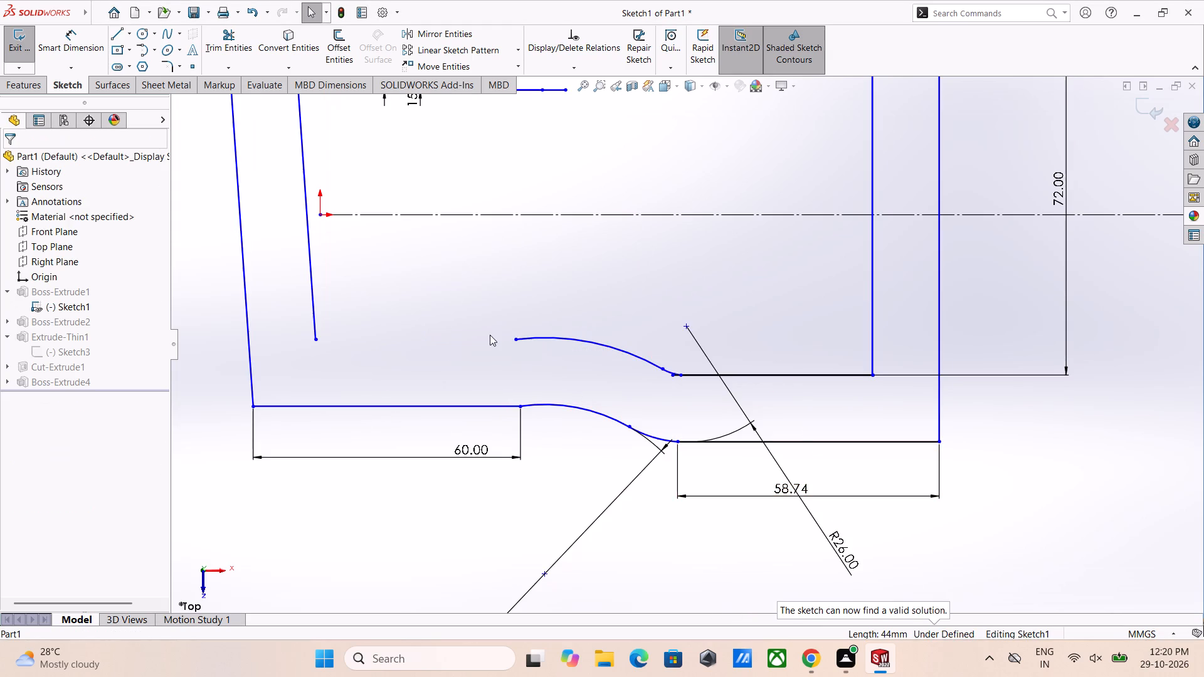
# Delete the overlapping lower-right inner line that overhangs beyond the end of the smaller offset arc.
pyautogui.scroll(3, 555, 345)
pyautogui.scroll(-5, 660, 409)
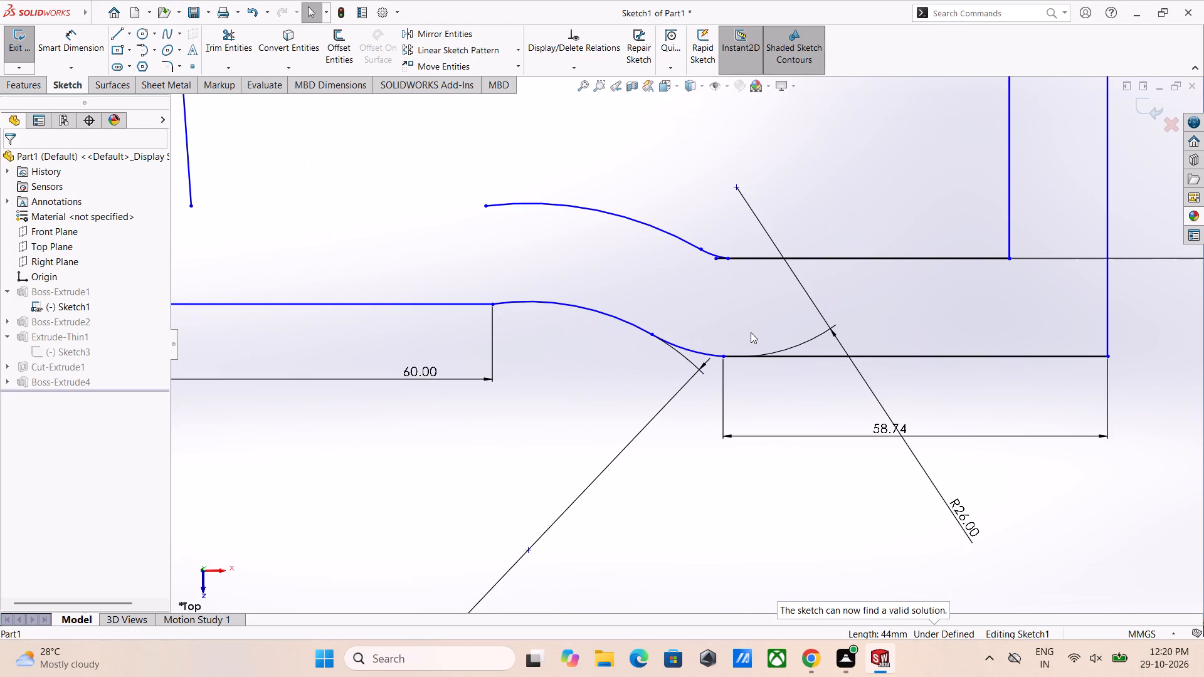
pyautogui.scroll(-5, 722, 266)
pyautogui.click(749, 278)
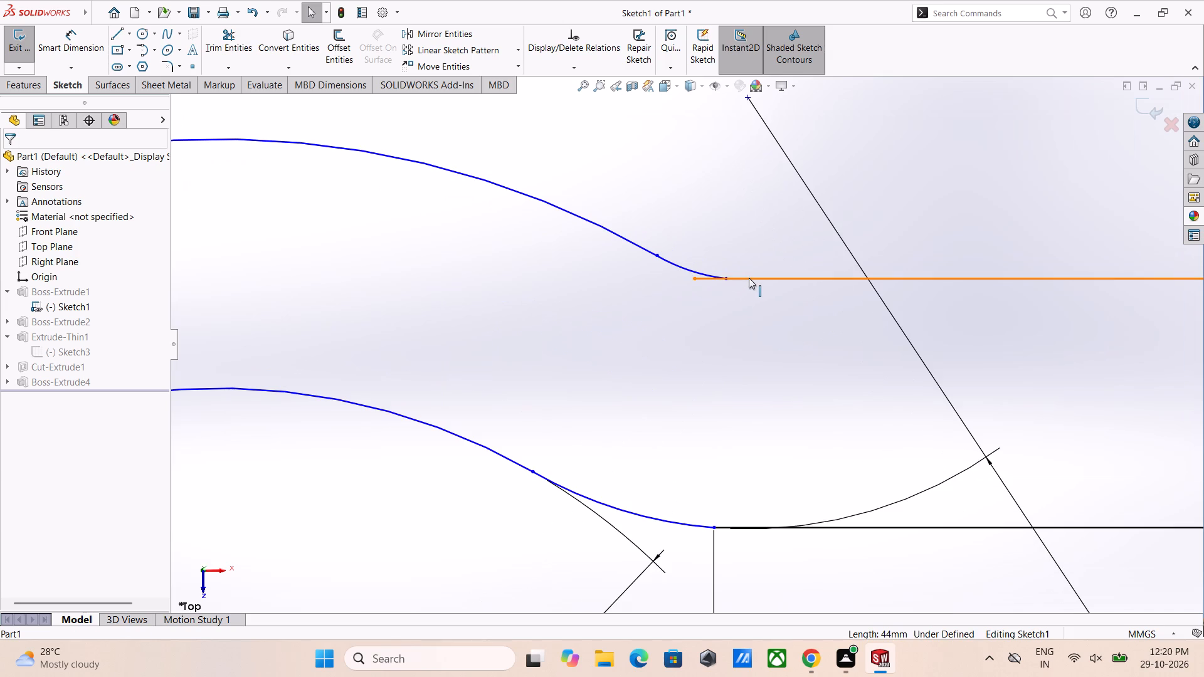
pyautogui.press('Delete')
# Add a vertical relation to the slanted left line of the inner profile.
pyautogui.scroll(12, 749, 278)
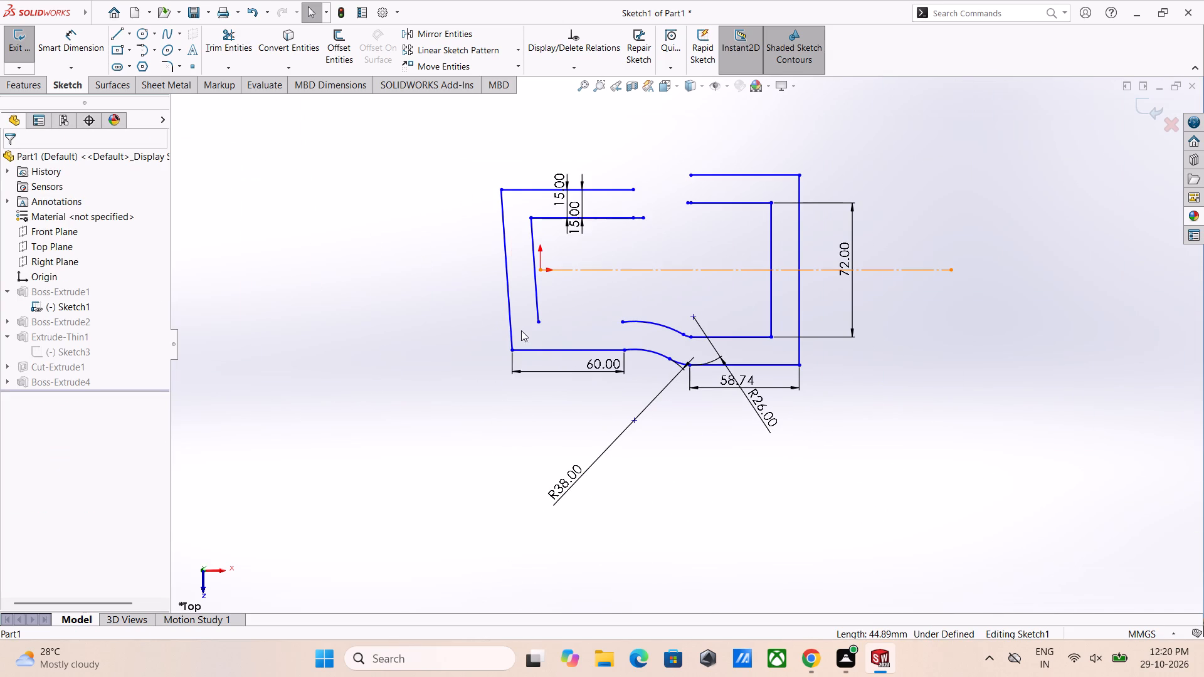
pyautogui.click(537, 286)
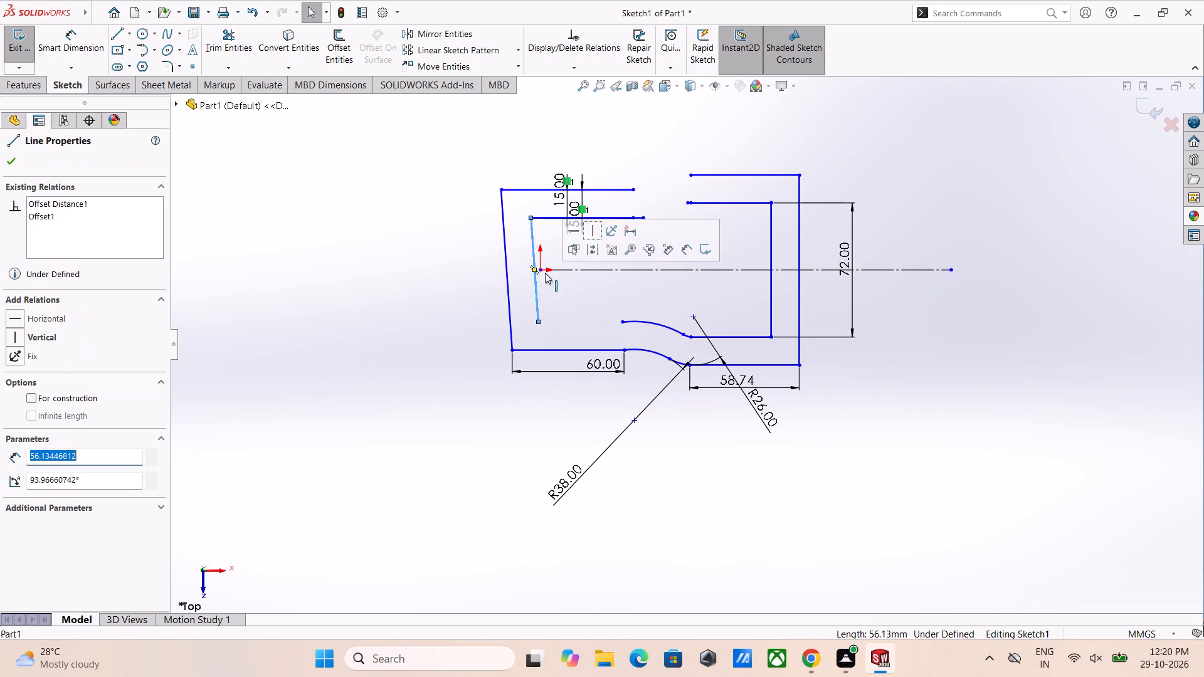
pyautogui.click(593, 230)
pyautogui.click(446, 266)
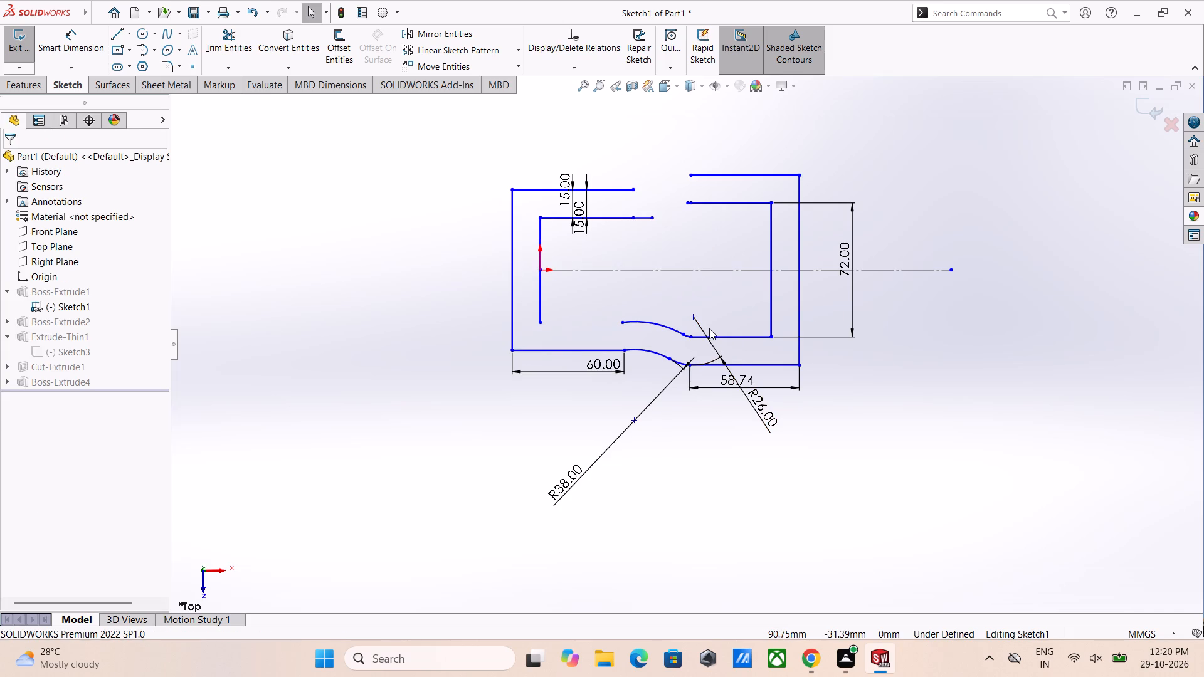
# Delete the inner profile's lower-right, right, upper-right, upper-left and left lines as one selection.
pyautogui.scroll(-6, 677, 203)
pyautogui.scroll(-4, 764, 307)
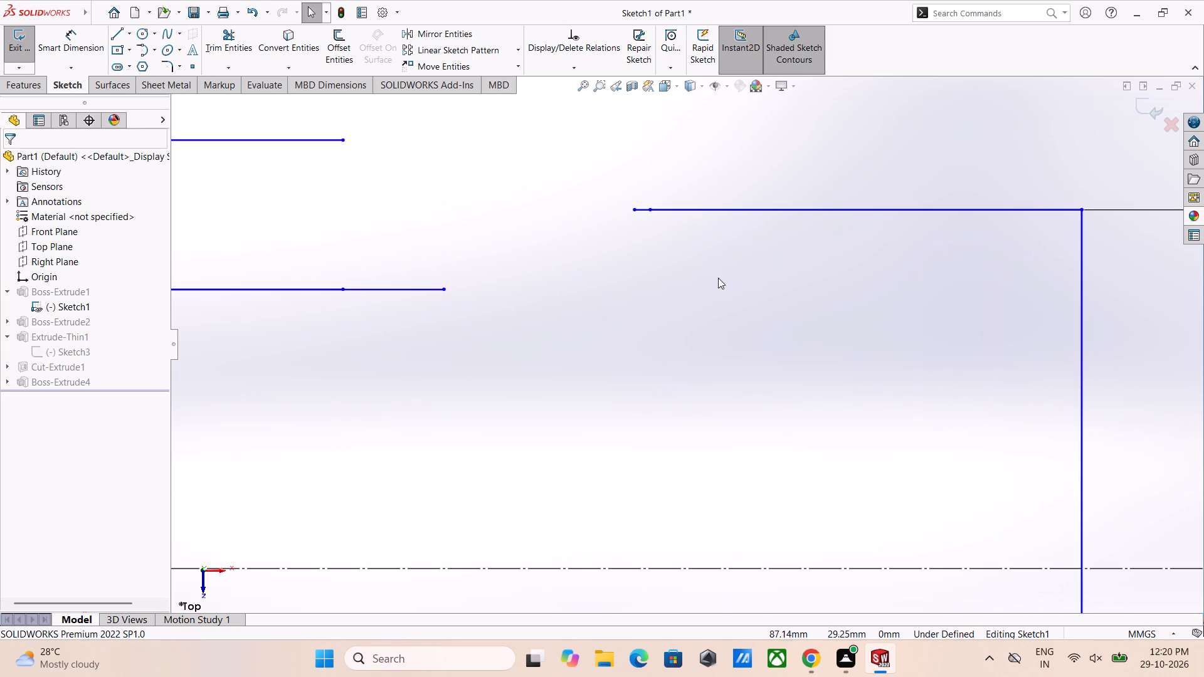
pyautogui.scroll(8, 720, 278)
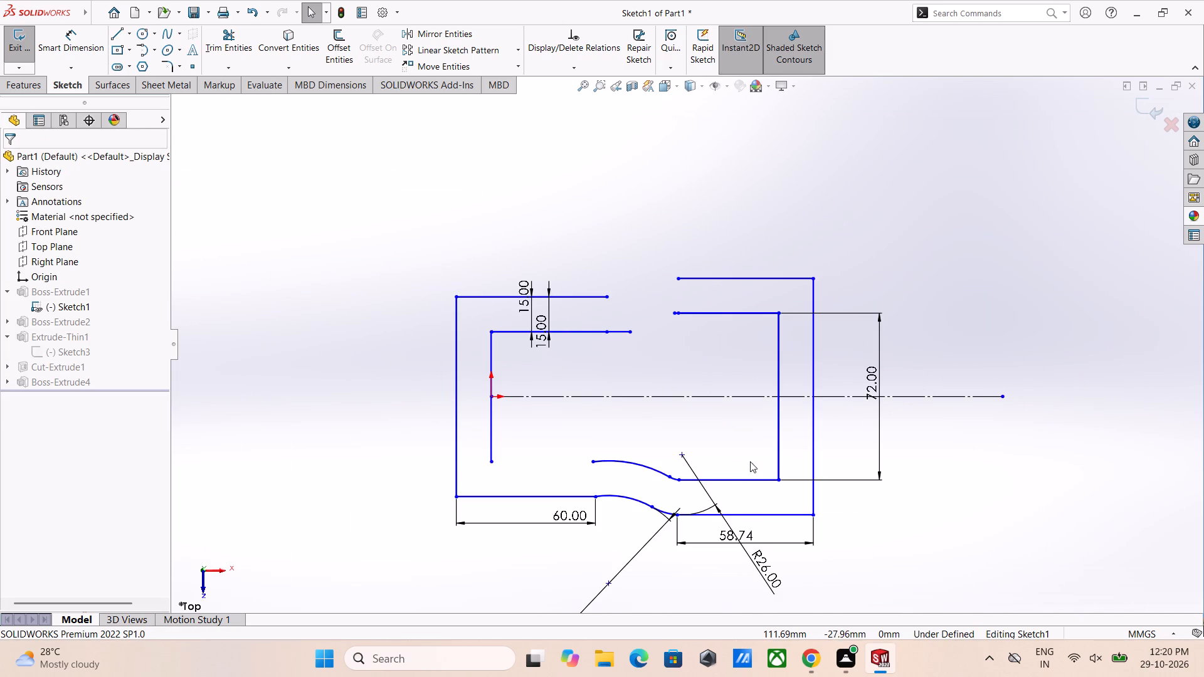
pyautogui.keyDown('ctrl'); pyautogui.click(751, 478); pyautogui.keyUp('ctrl')
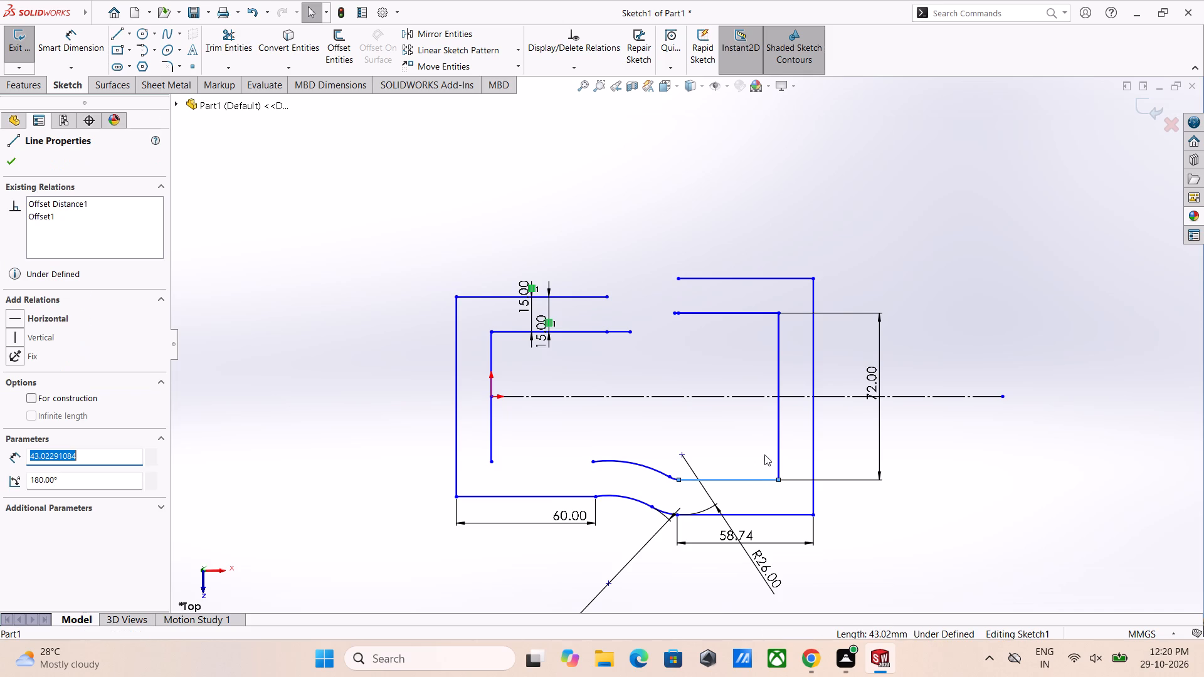
pyautogui.keyDown('ctrl'); pyautogui.click(779, 448); pyautogui.keyUp('ctrl')
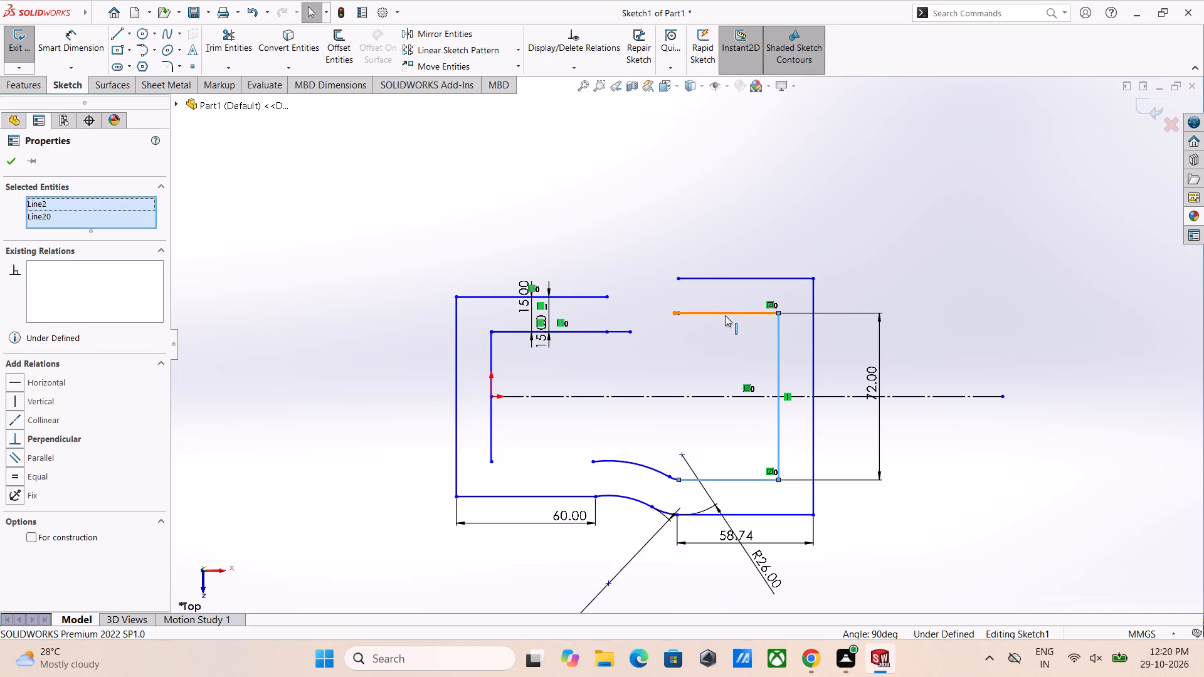
pyautogui.keyDown('ctrl'); pyautogui.click(725, 315); pyautogui.keyUp('ctrl')
pyautogui.keyDown('ctrl'); pyautogui.click(599, 332); pyautogui.keyUp('ctrl')
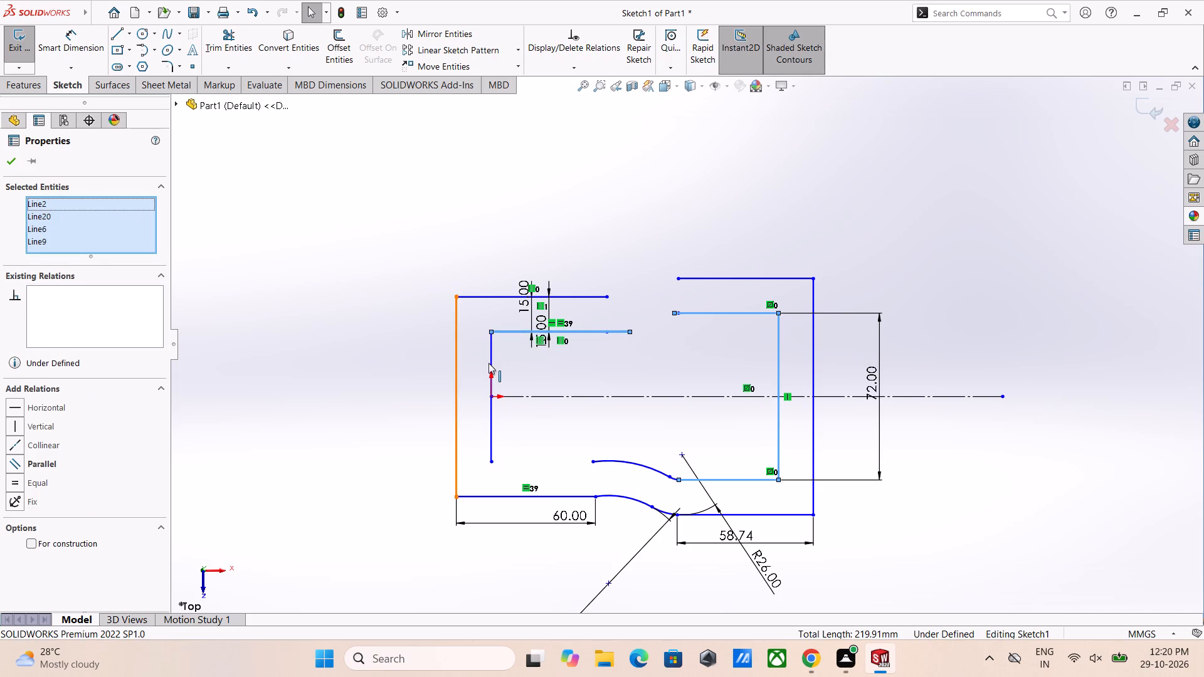
pyautogui.keyDown('ctrl'); pyautogui.click(488, 363); pyautogui.keyUp('ctrl')
pyautogui.press('Delete')
pyautogui.press('Return')
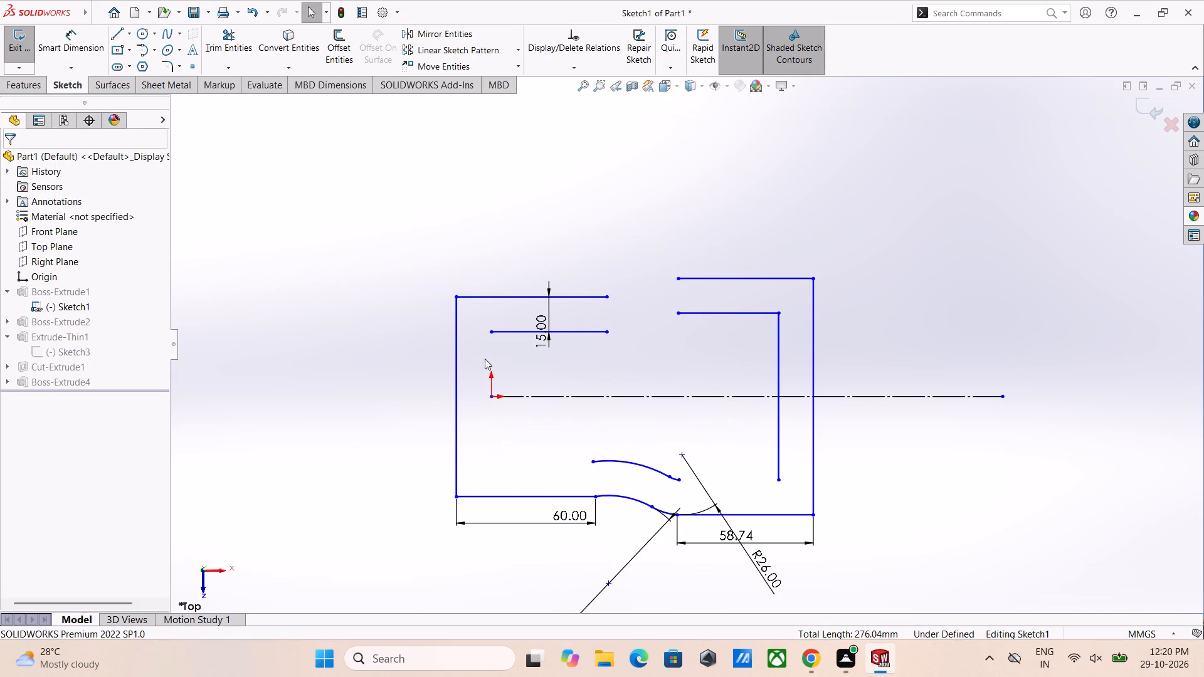
# Delete the two remaining arcs of the inner offset profile, together with the R26 dimension.
pyautogui.click(613, 463)
pyautogui.press('Delete')
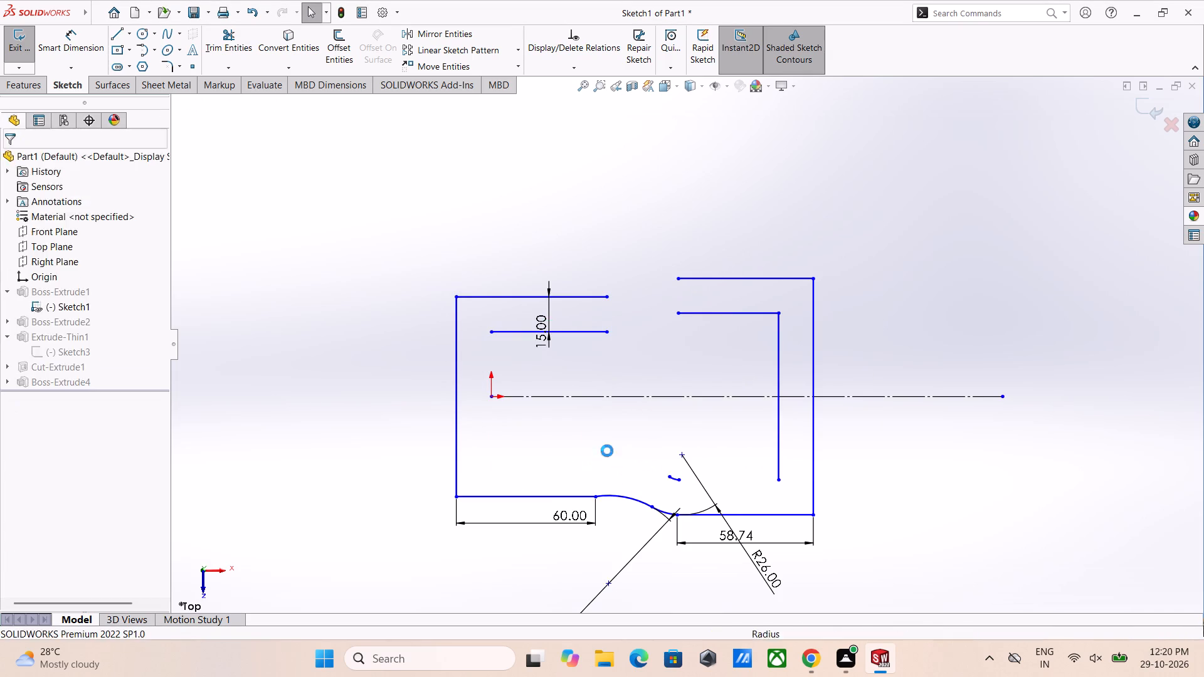
pyautogui.press('Return')
pyautogui.moveTo(668, 495); pyautogui.dragTo(667, 464)
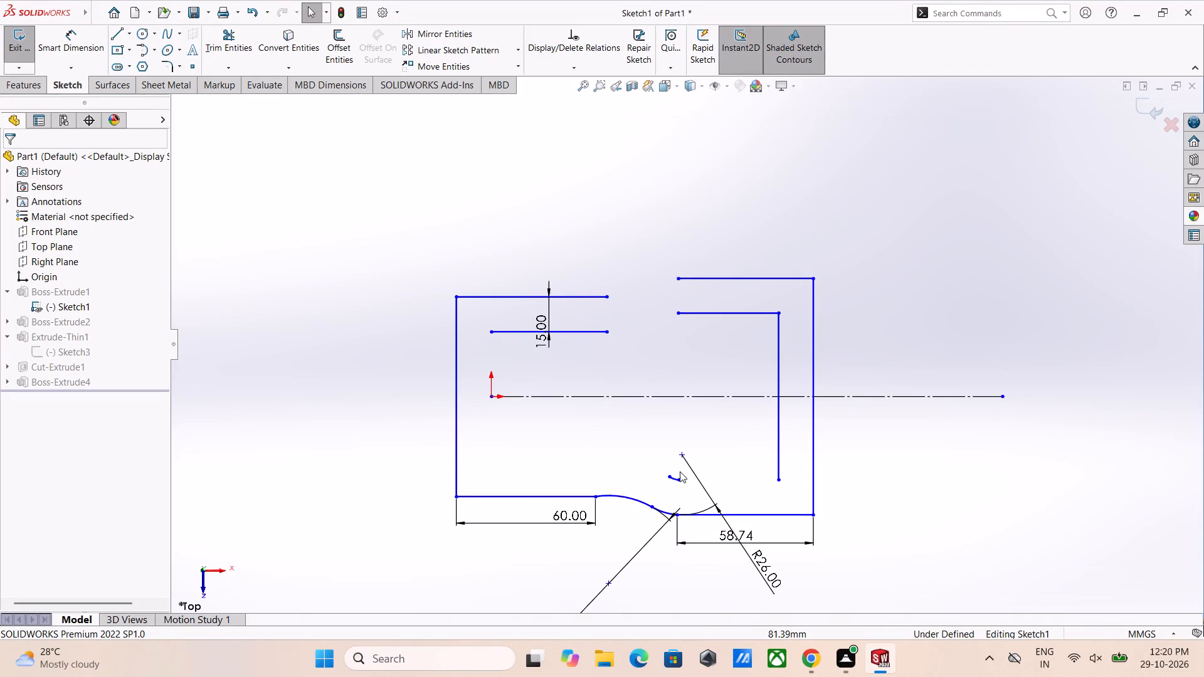
pyautogui.moveTo(692, 498); pyautogui.dragTo(661, 458)
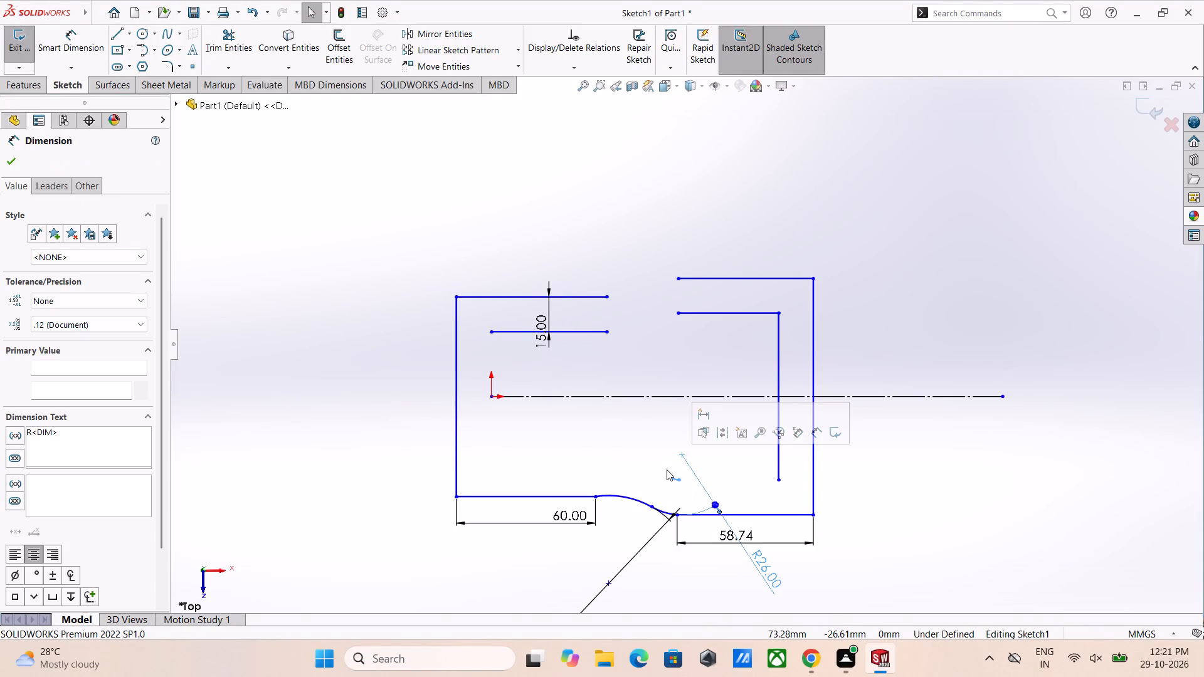
pyautogui.press('Delete')
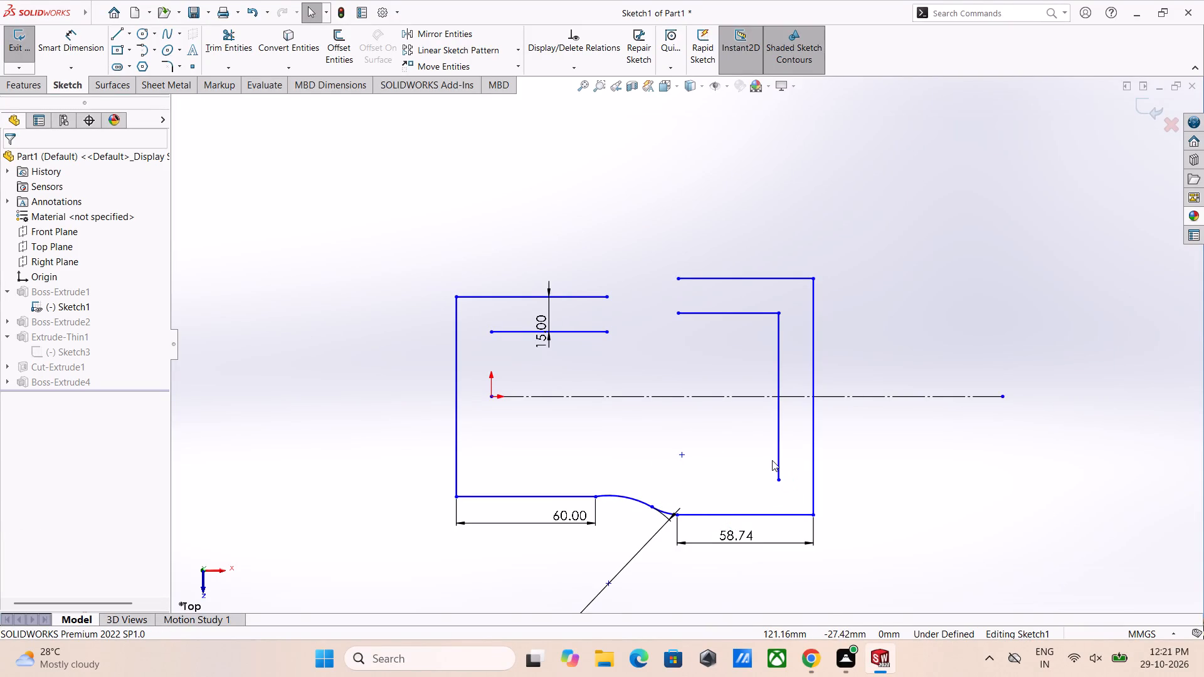
# Delete the last inner profile lines: the upper-right horizontal, the right vertical and the upper-left horizontal.
pyautogui.click(776, 459)
pyautogui.moveTo(733, 317); pyautogui.dragTo(746, 318)
pyautogui.moveTo(732, 315); pyautogui.dragTo(746, 314)
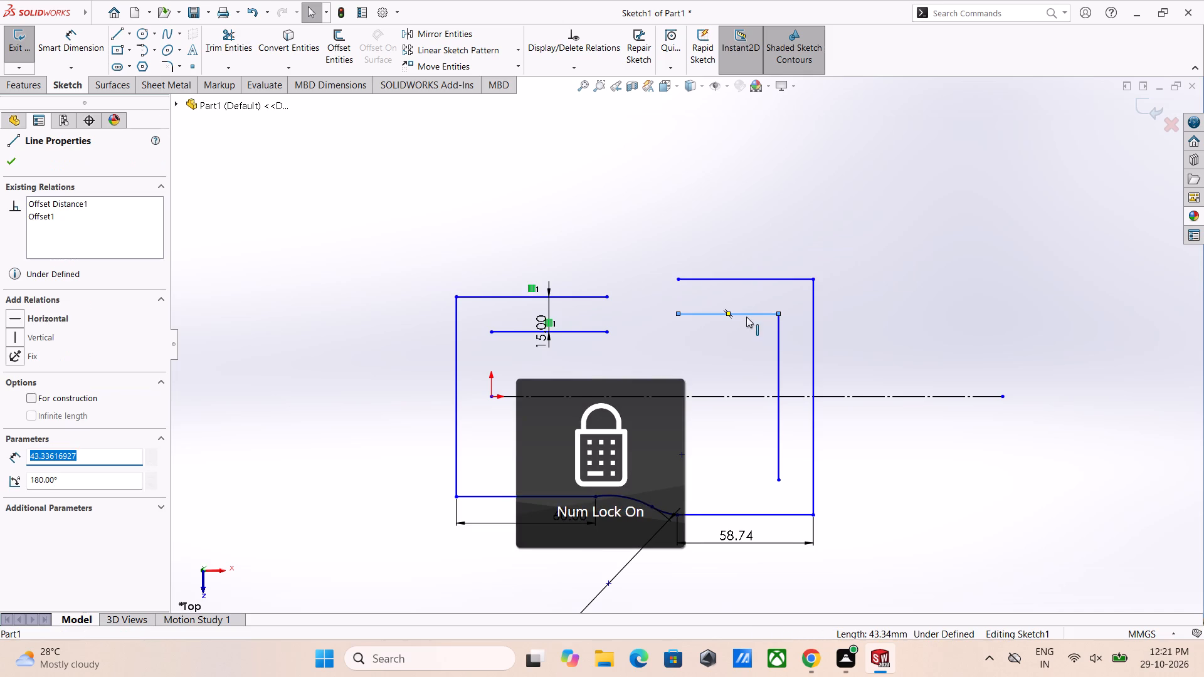
pyautogui.press('Delete')
pyautogui.click(746, 317)
pyautogui.press('Return')
pyautogui.click(779, 333)
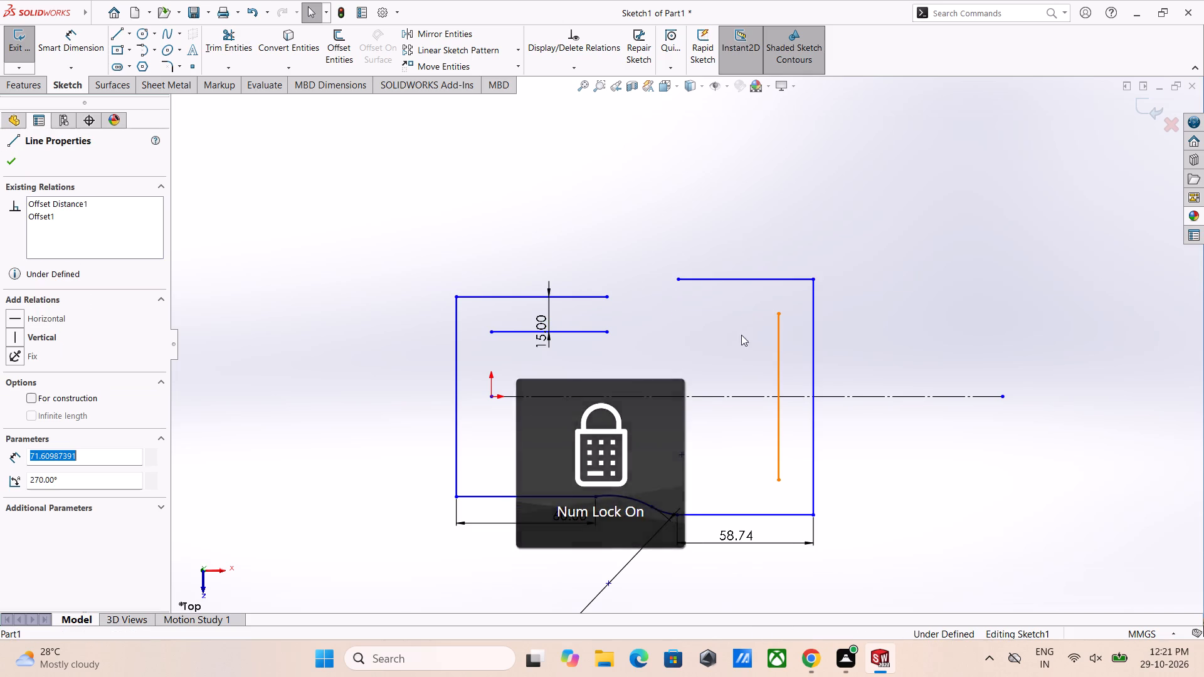
pyautogui.keyDown('ctrl'); pyautogui.click(593, 332); pyautogui.keyUp('ctrl')
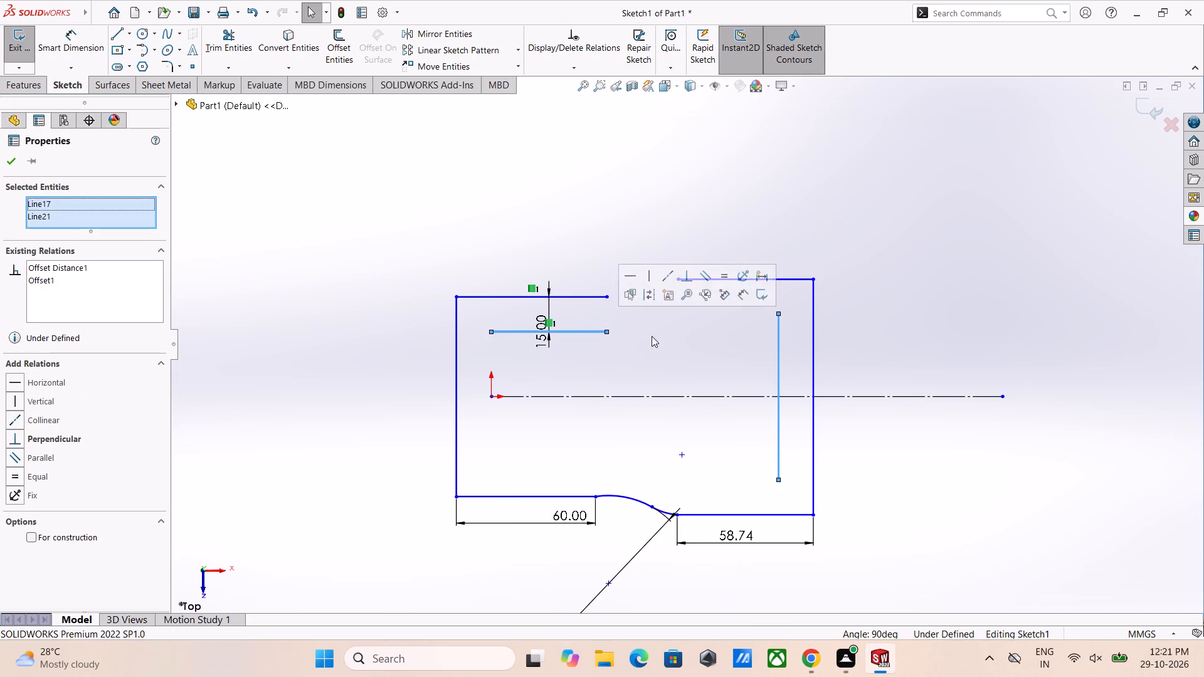
pyautogui.rightClick(659, 351)
pyautogui.click(690, 566)
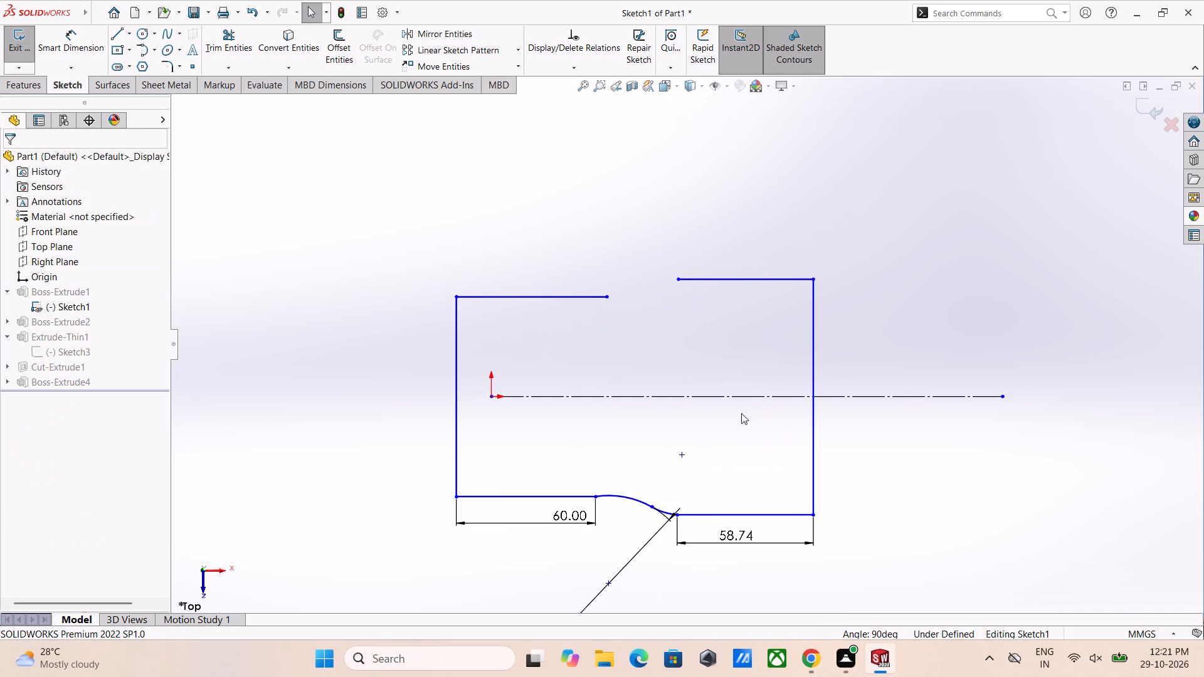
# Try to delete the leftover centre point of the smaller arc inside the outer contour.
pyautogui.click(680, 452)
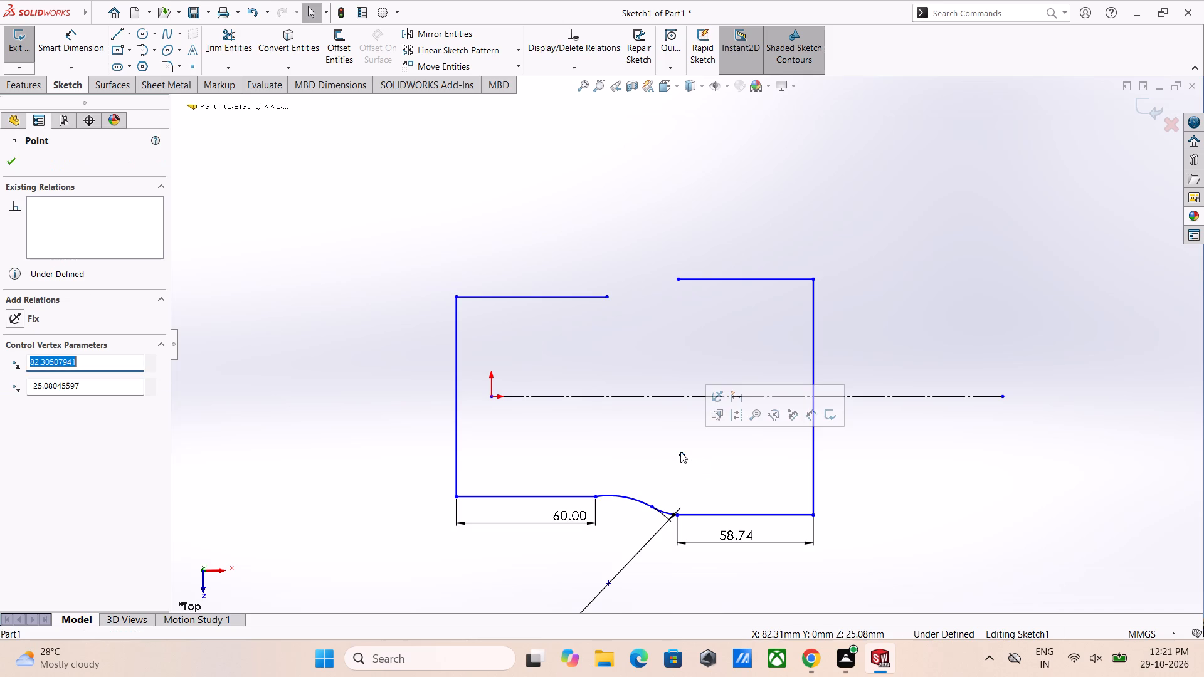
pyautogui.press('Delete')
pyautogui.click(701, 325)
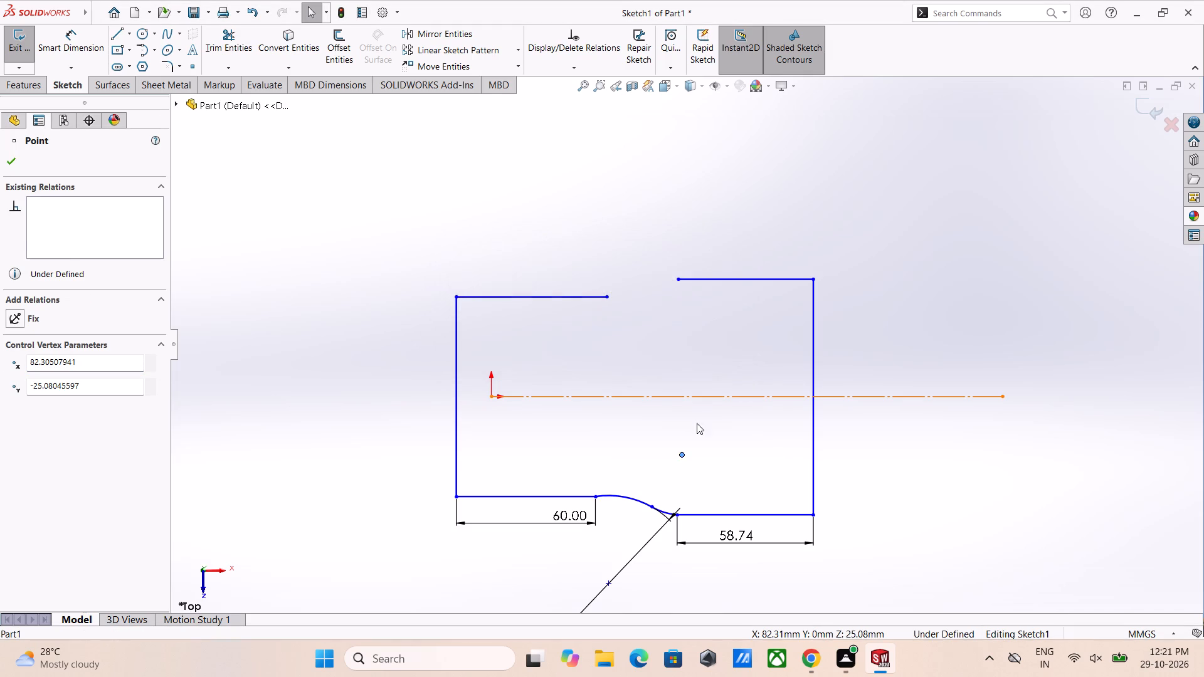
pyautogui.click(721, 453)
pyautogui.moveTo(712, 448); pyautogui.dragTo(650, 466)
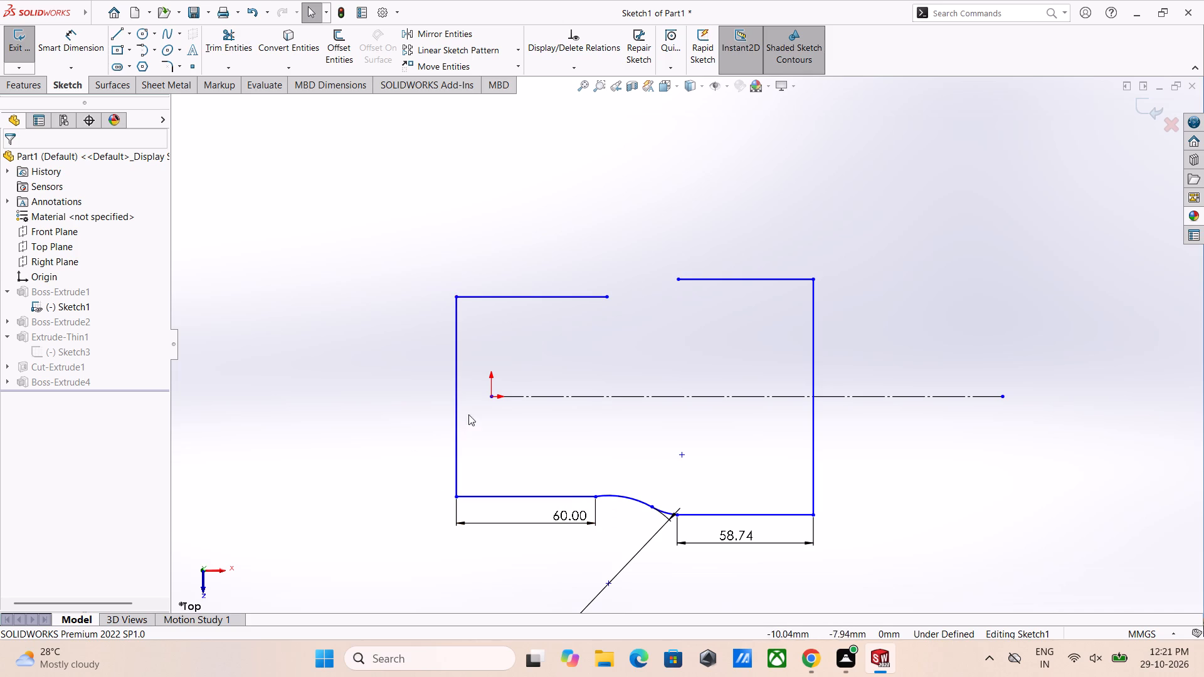
# Delete the horizontal centerline that starts at the origin.
pyautogui.keyDown('ctrl'); pyautogui.moveTo(490, 396); pyautogui.dragTo(436, 397); pyautogui.keyUp('ctrl')
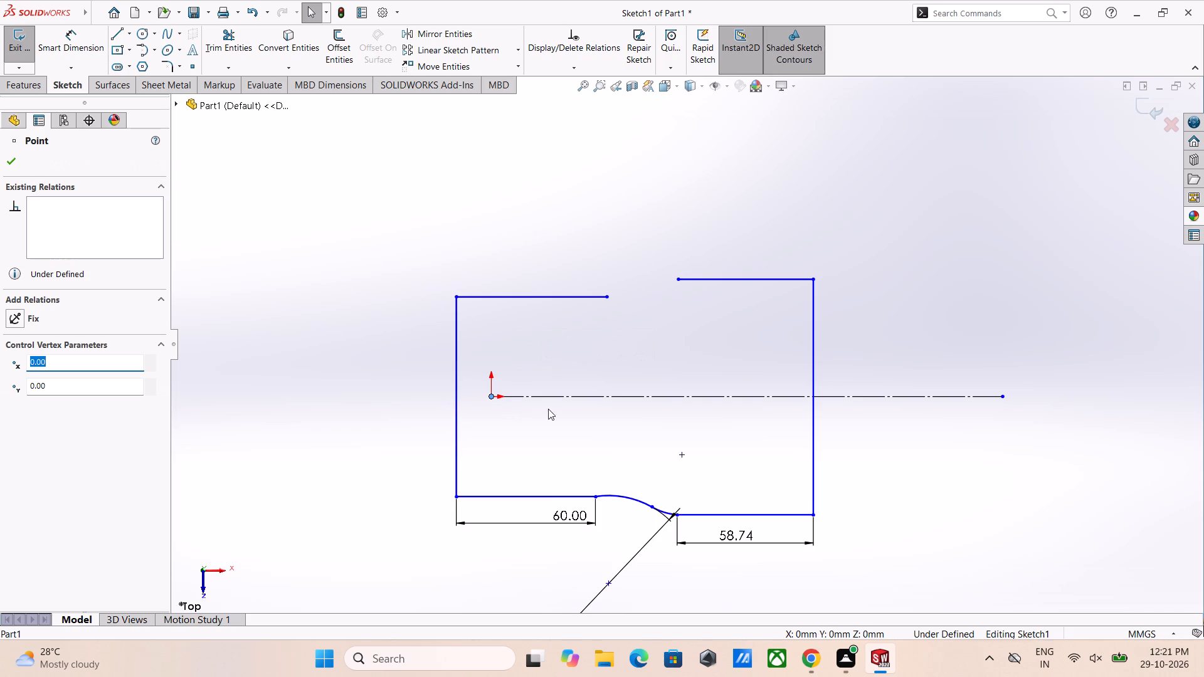
pyautogui.click(528, 396)
pyautogui.press('Delete')
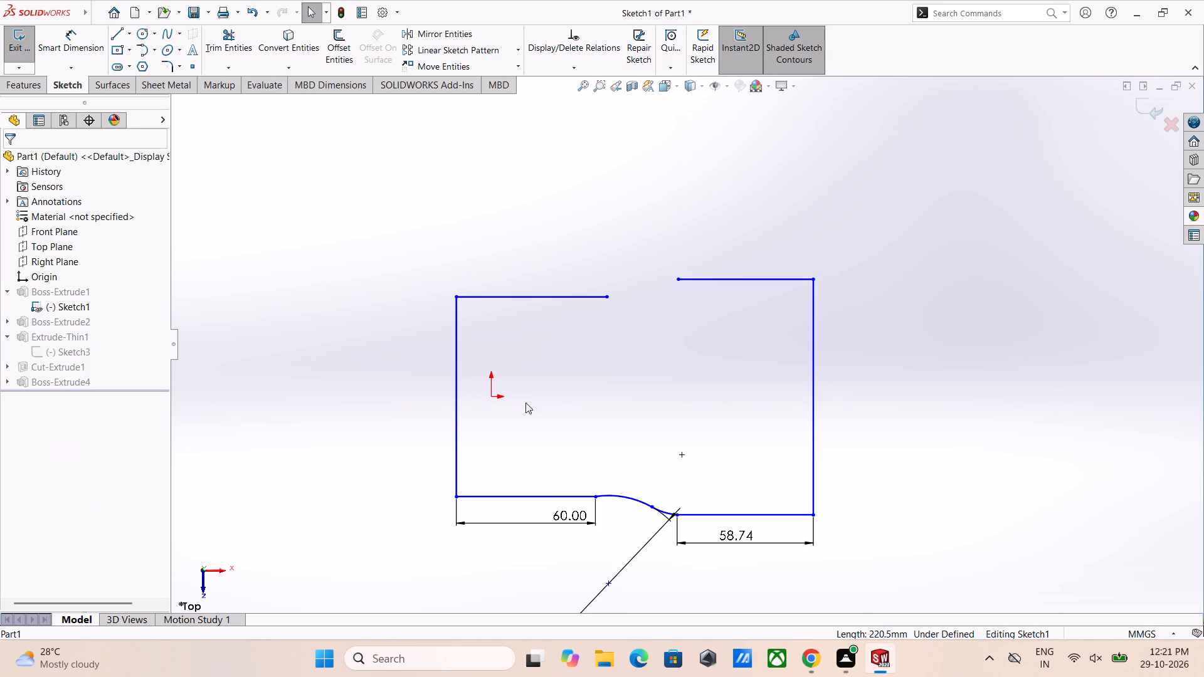
# Add a coincident relation between the outer contour's left vertical line and the origin.
pyautogui.click(490, 397)
pyautogui.keyDown('ctrl'); pyautogui.click(457, 395); pyautogui.keyUp('ctrl')
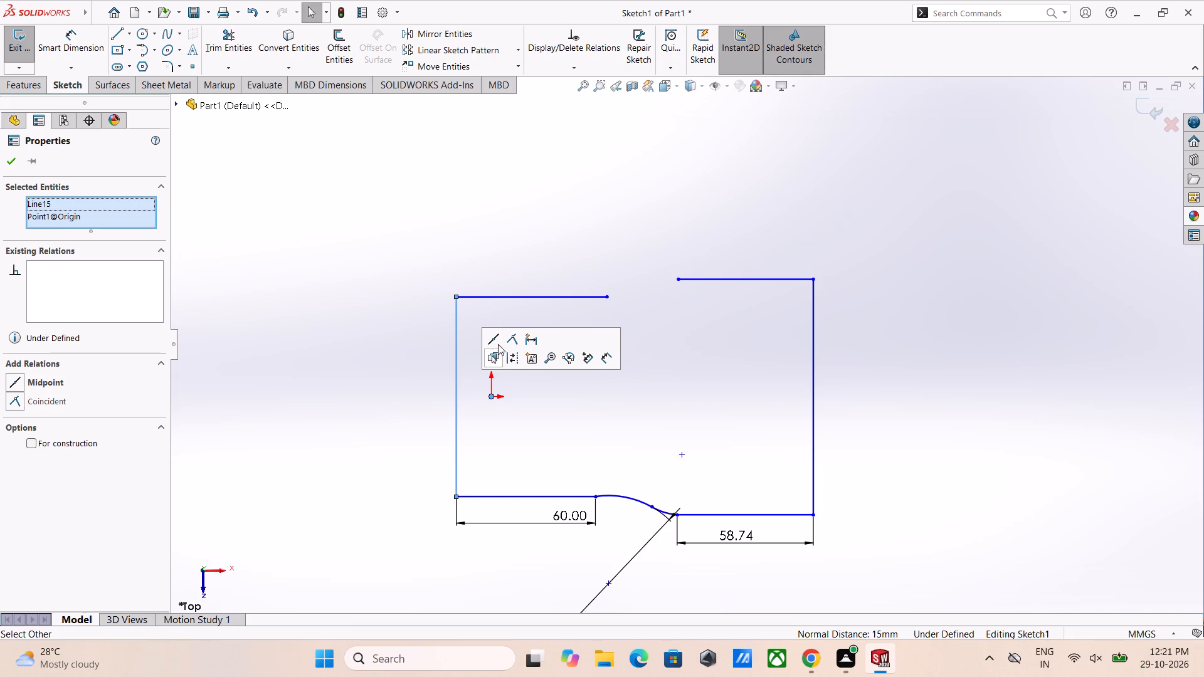
pyautogui.click(510, 344)
pyautogui.press('Escape')
pyautogui.press('Escape')
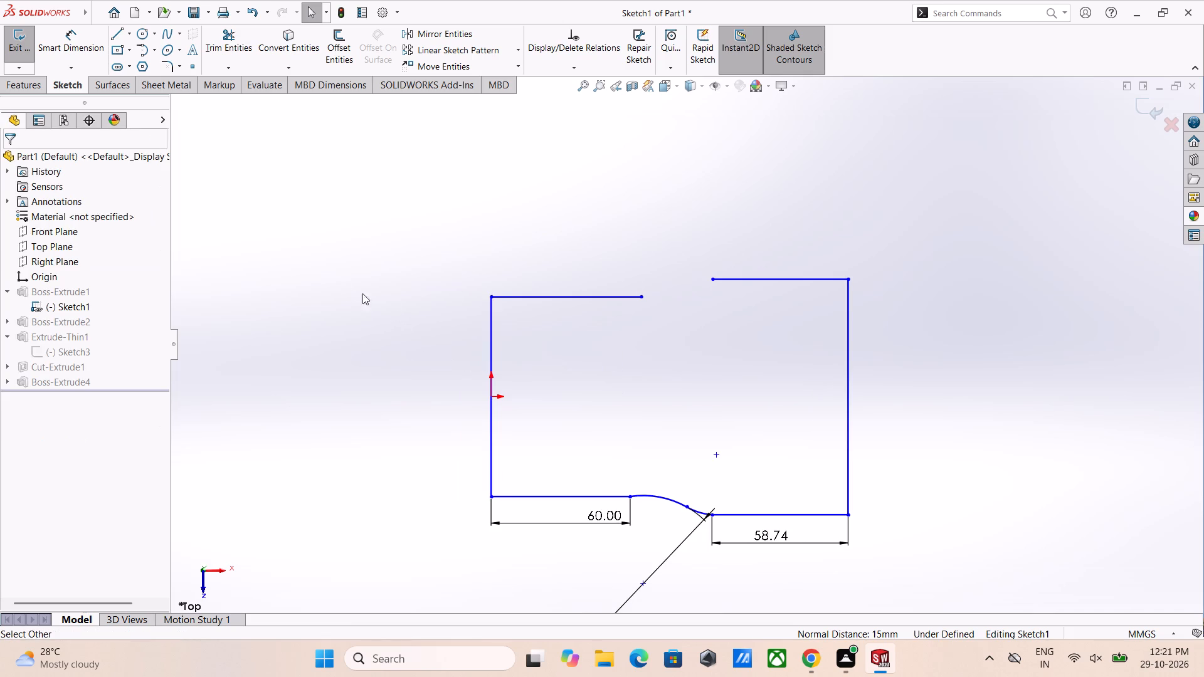
# Dimension the outer contour's left vertical line to 56 mm.
pyautogui.click(61, 28)
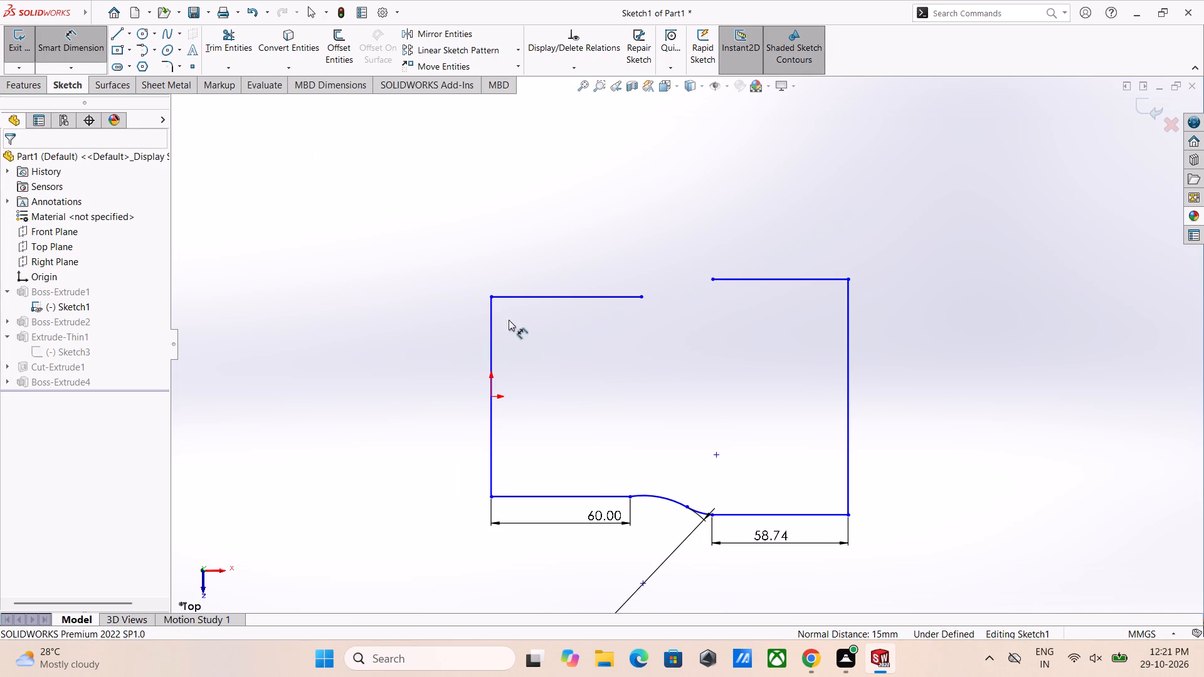
pyautogui.moveTo(492, 320); pyautogui.dragTo(485, 320)
pyautogui.click(398, 364)
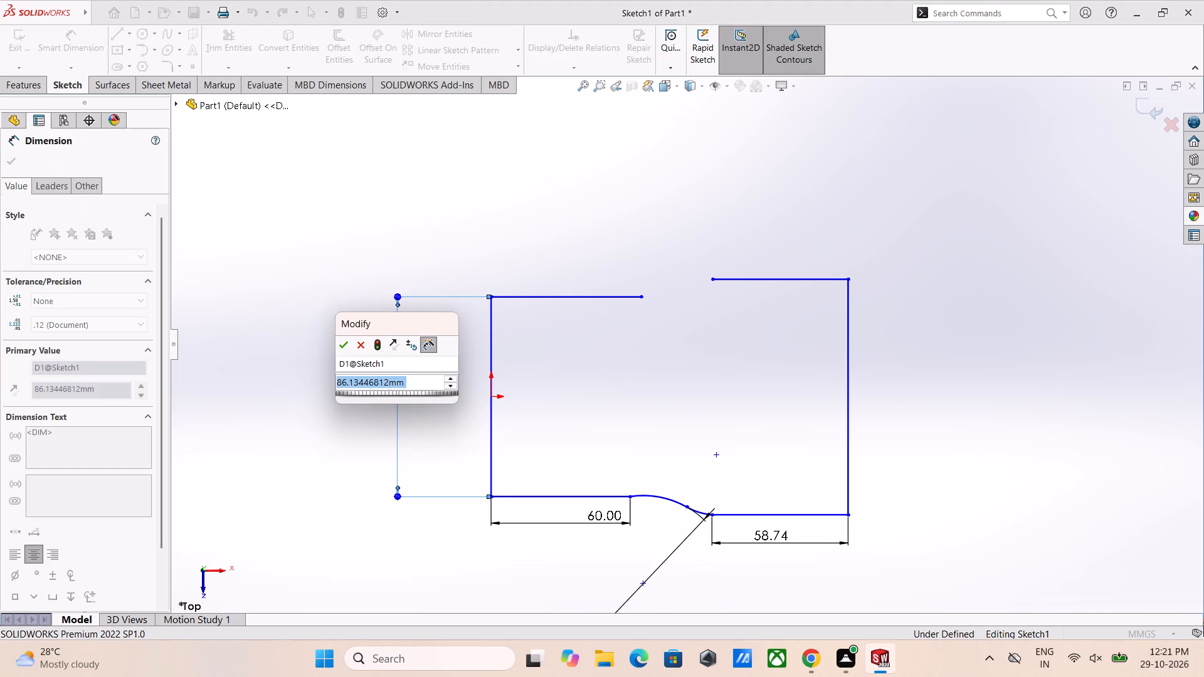
pyautogui.write('56')
pyautogui.press('Return')
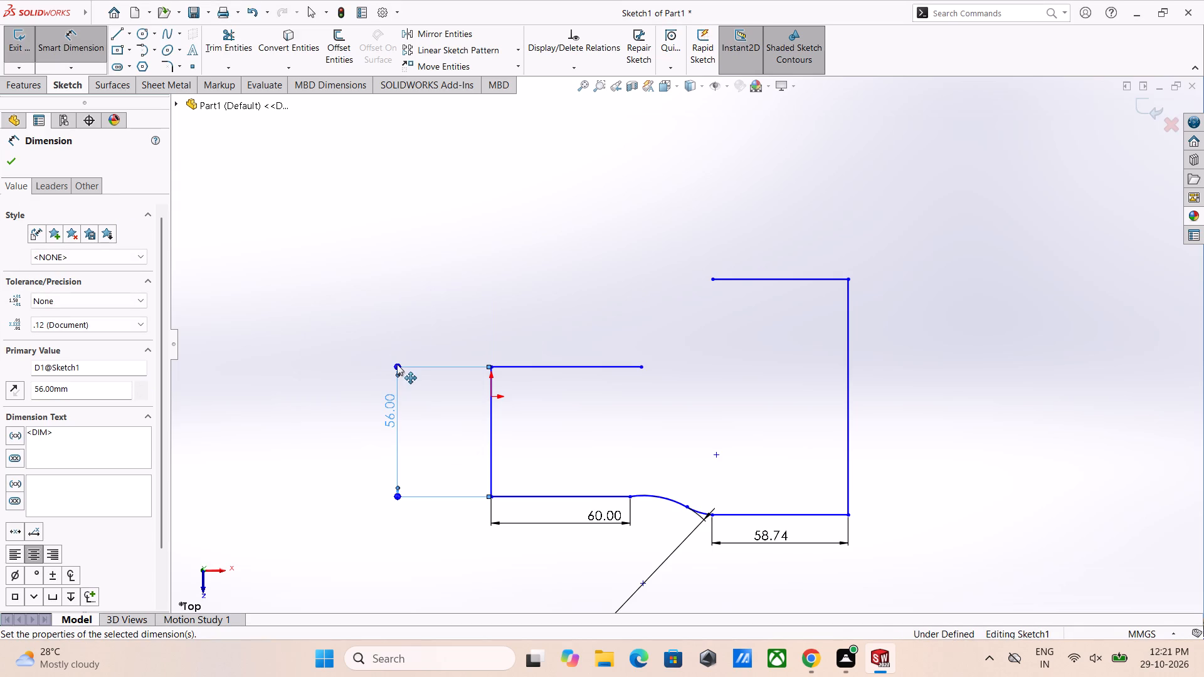
pyautogui.press('Escape')
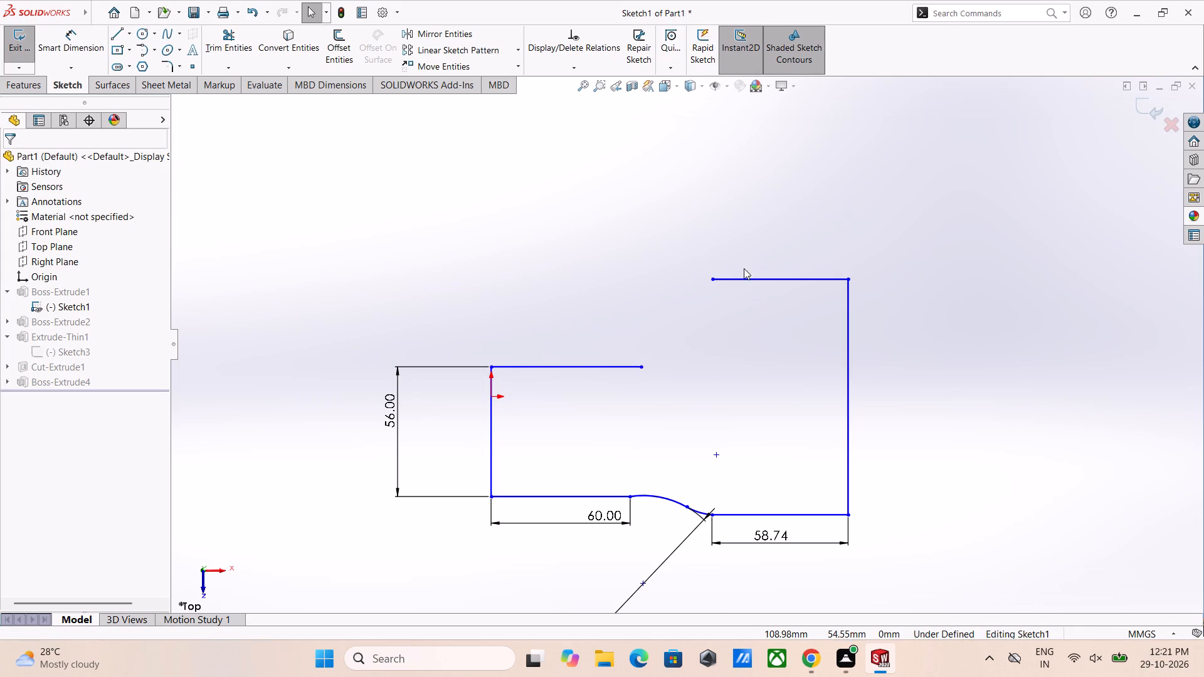
# Delete the outer contour's right vertical line and its upper-right horizontal line.
pyautogui.click(763, 278)
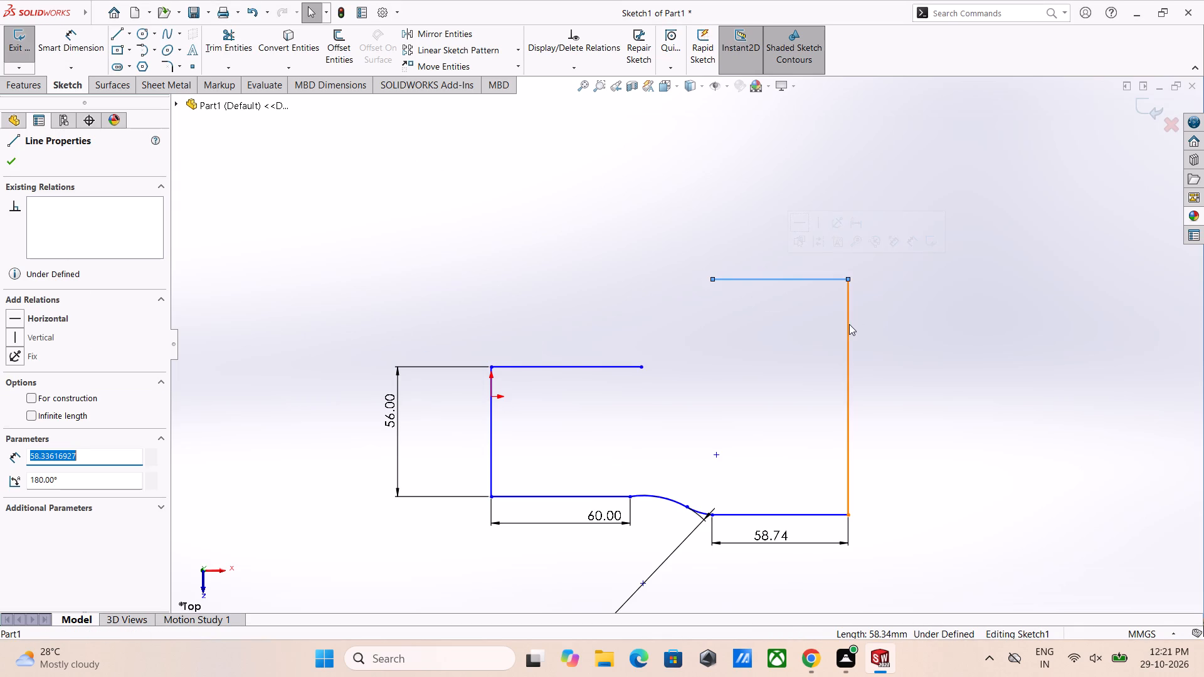
pyautogui.click(848, 324)
pyautogui.press('Delete')
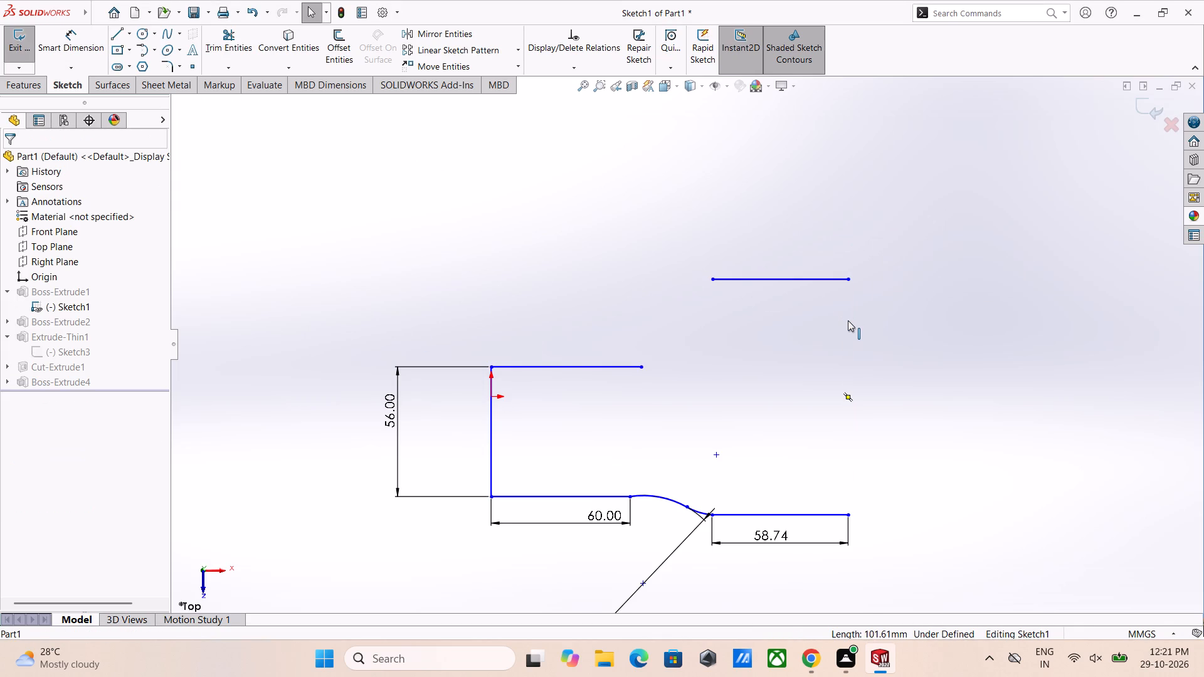
pyautogui.press('Return')
pyautogui.moveTo(872, 304); pyautogui.dragTo(690, 237)
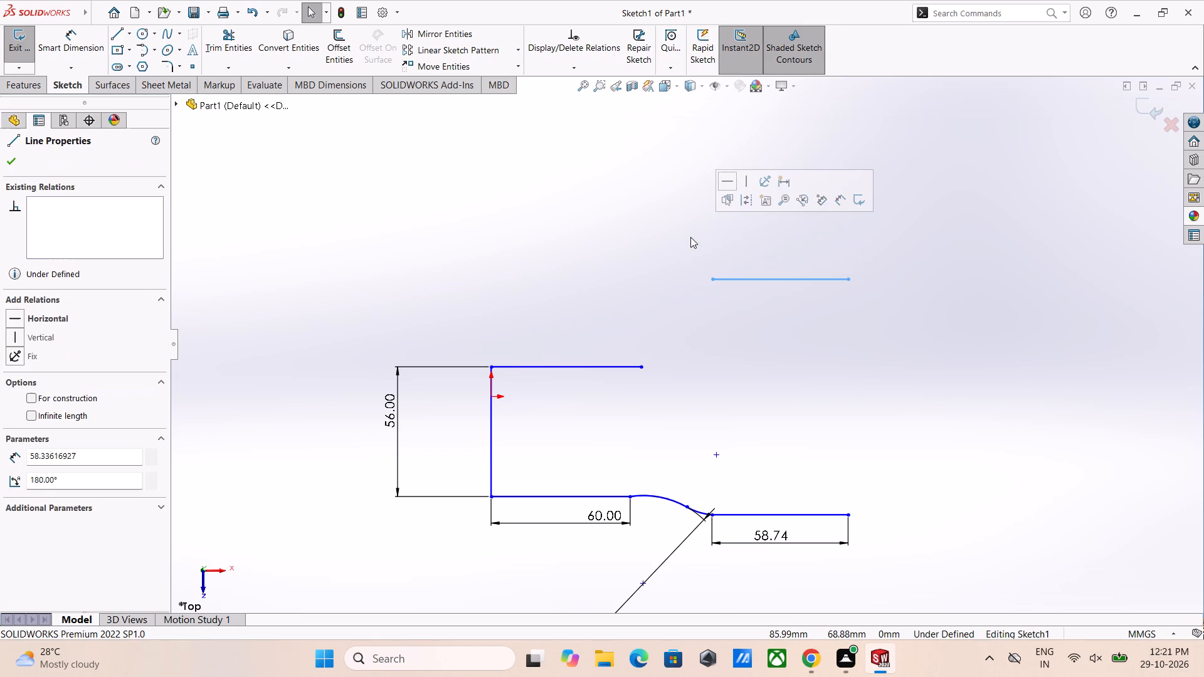
pyautogui.press('Delete')
pyautogui.press('Return')
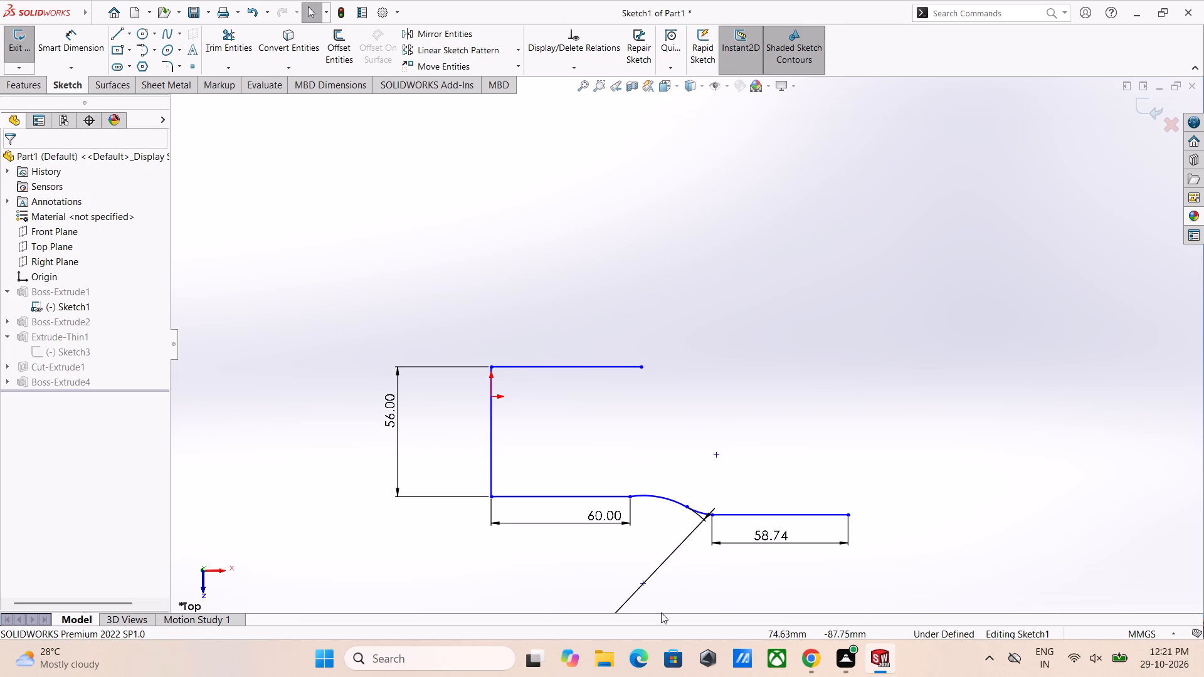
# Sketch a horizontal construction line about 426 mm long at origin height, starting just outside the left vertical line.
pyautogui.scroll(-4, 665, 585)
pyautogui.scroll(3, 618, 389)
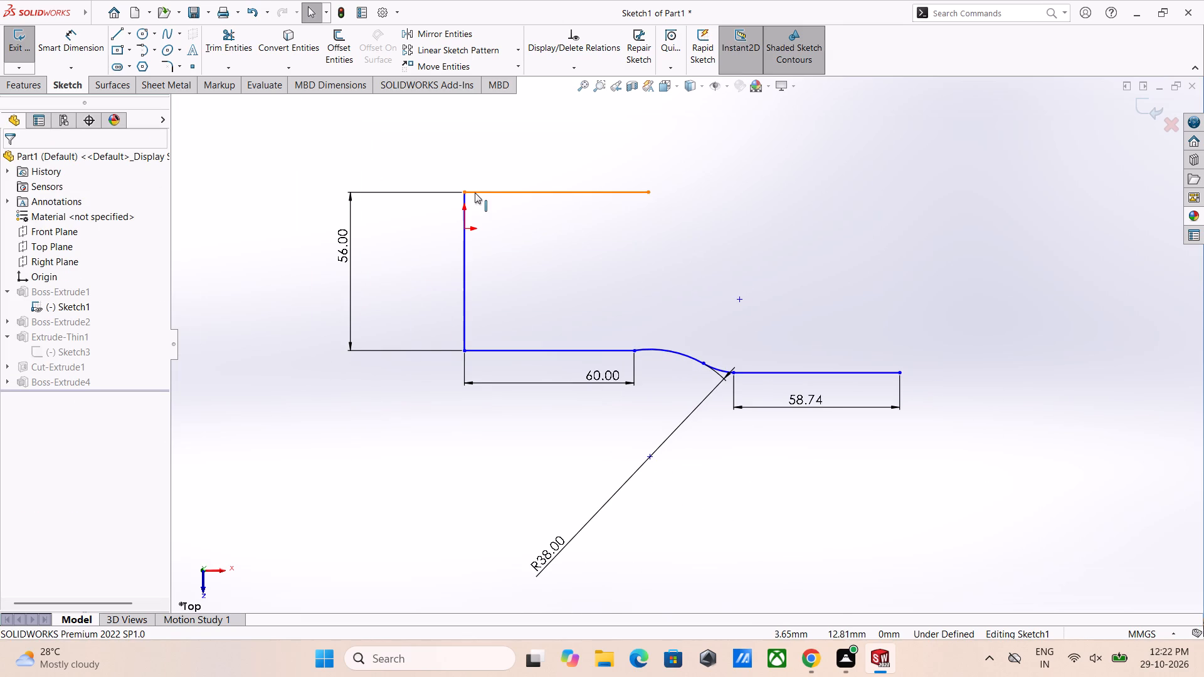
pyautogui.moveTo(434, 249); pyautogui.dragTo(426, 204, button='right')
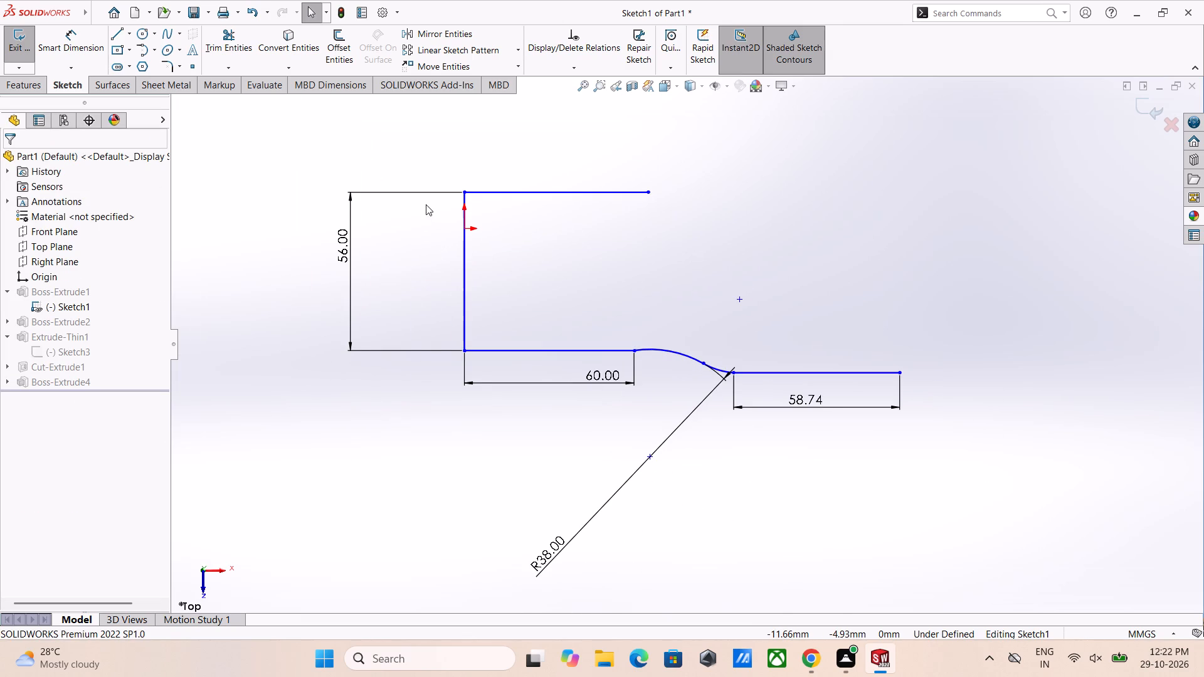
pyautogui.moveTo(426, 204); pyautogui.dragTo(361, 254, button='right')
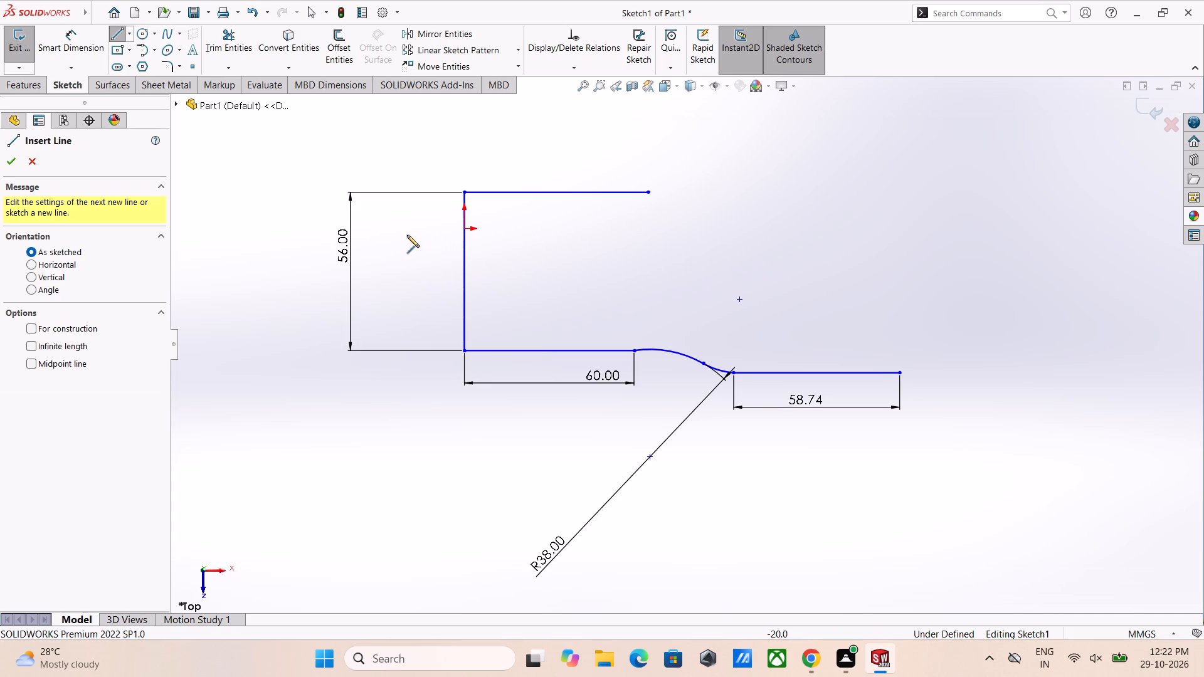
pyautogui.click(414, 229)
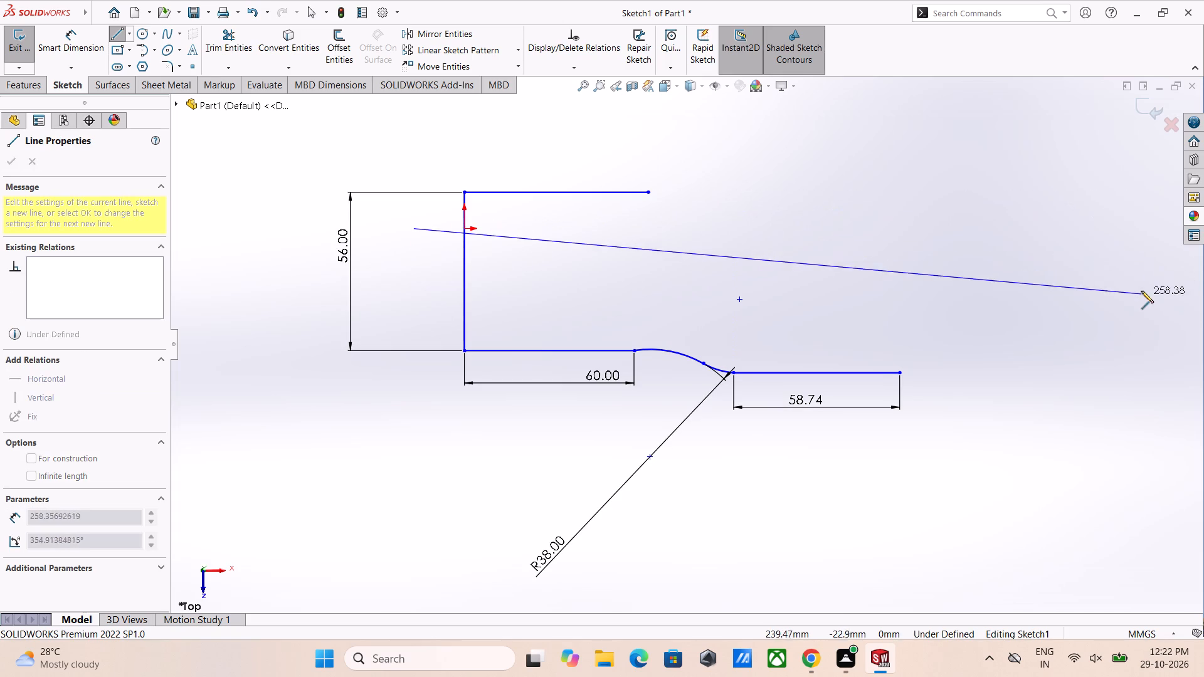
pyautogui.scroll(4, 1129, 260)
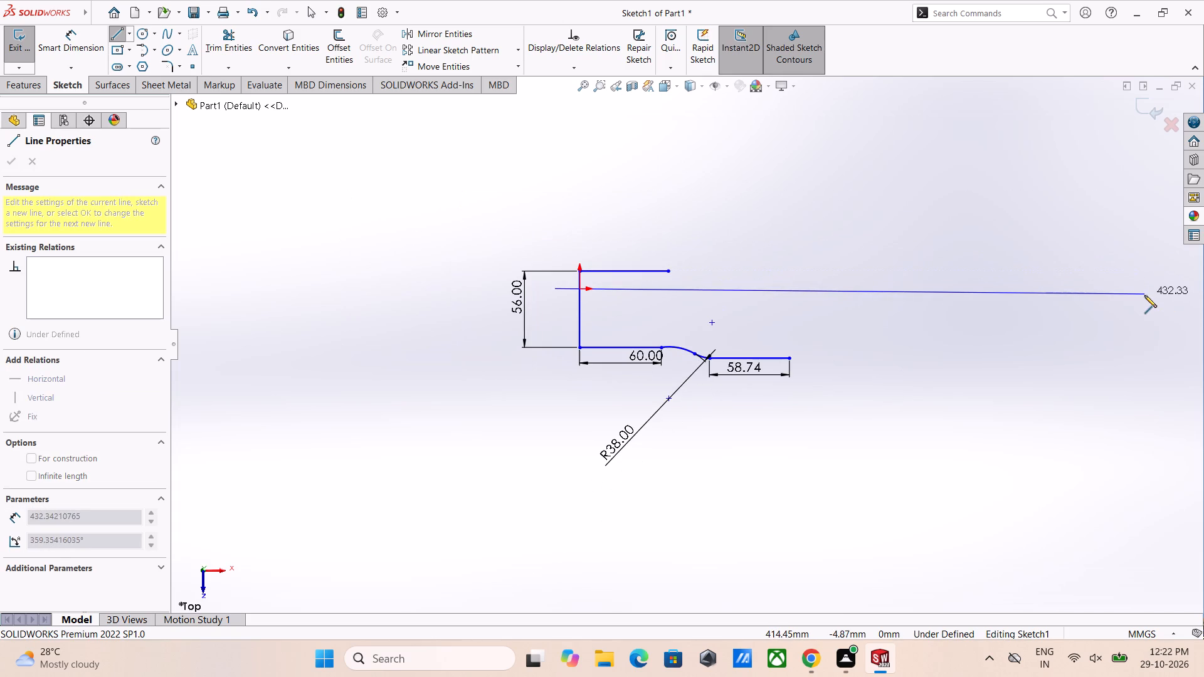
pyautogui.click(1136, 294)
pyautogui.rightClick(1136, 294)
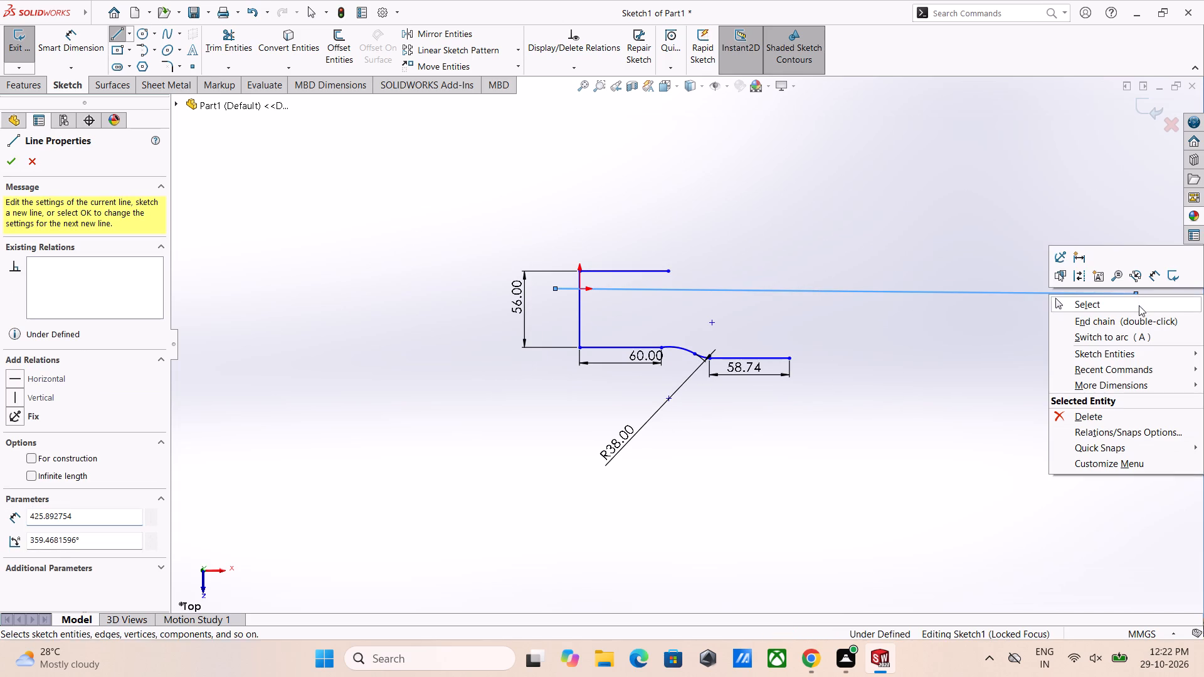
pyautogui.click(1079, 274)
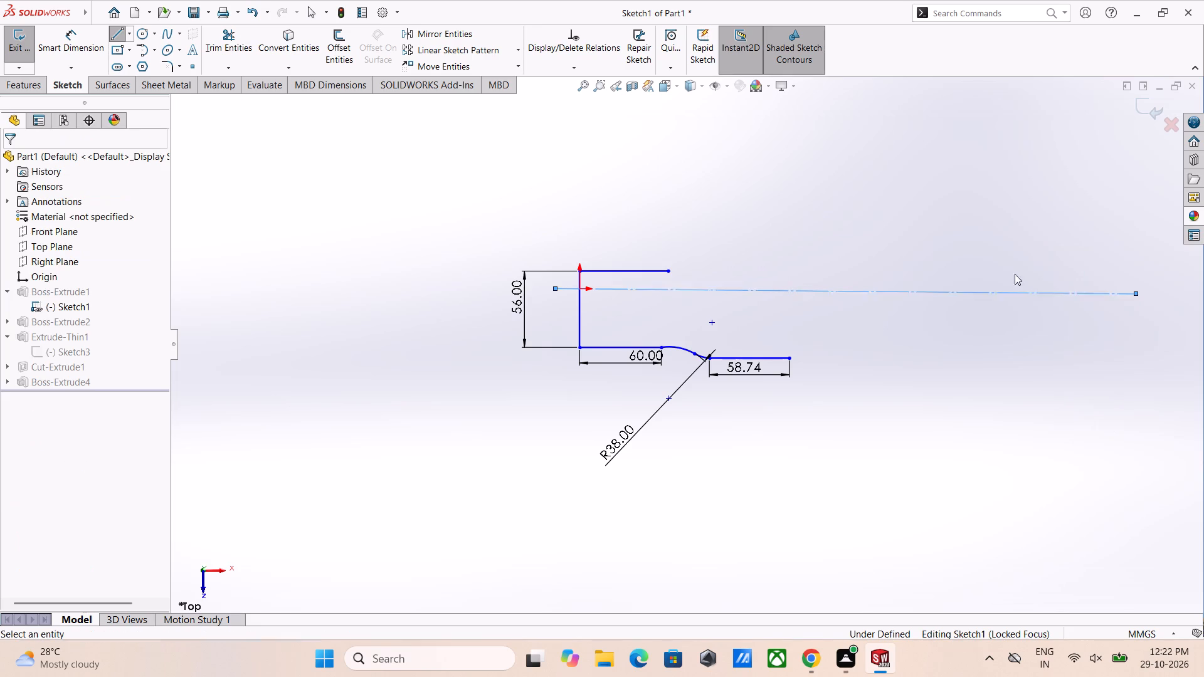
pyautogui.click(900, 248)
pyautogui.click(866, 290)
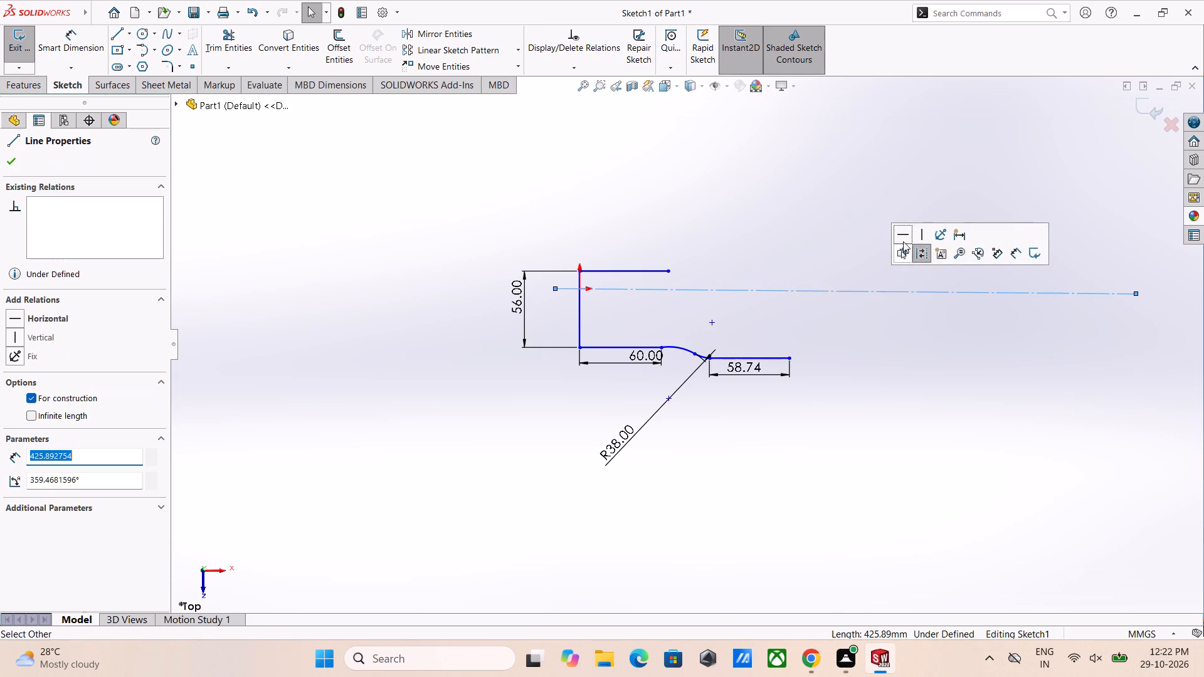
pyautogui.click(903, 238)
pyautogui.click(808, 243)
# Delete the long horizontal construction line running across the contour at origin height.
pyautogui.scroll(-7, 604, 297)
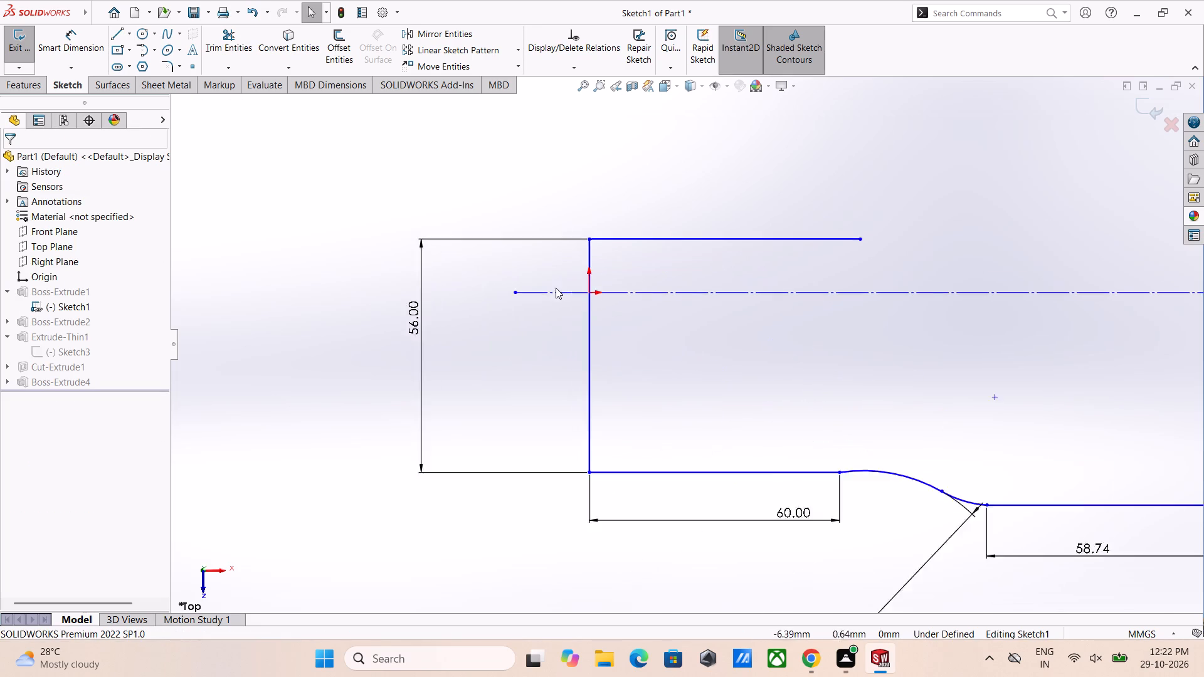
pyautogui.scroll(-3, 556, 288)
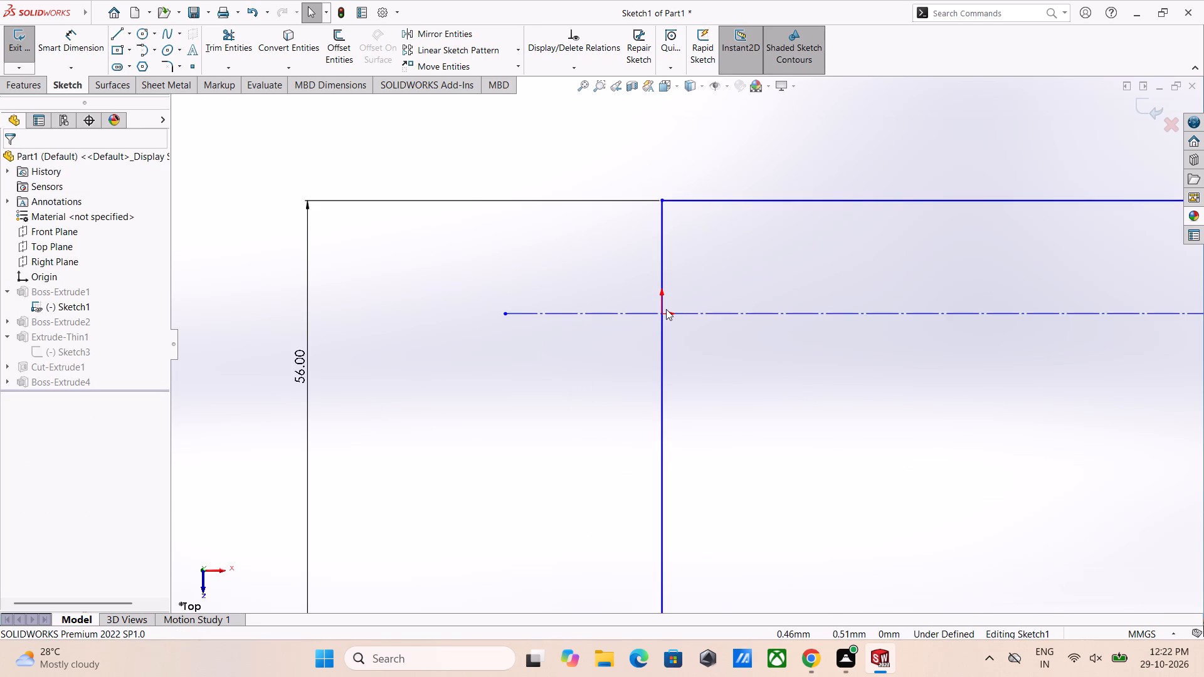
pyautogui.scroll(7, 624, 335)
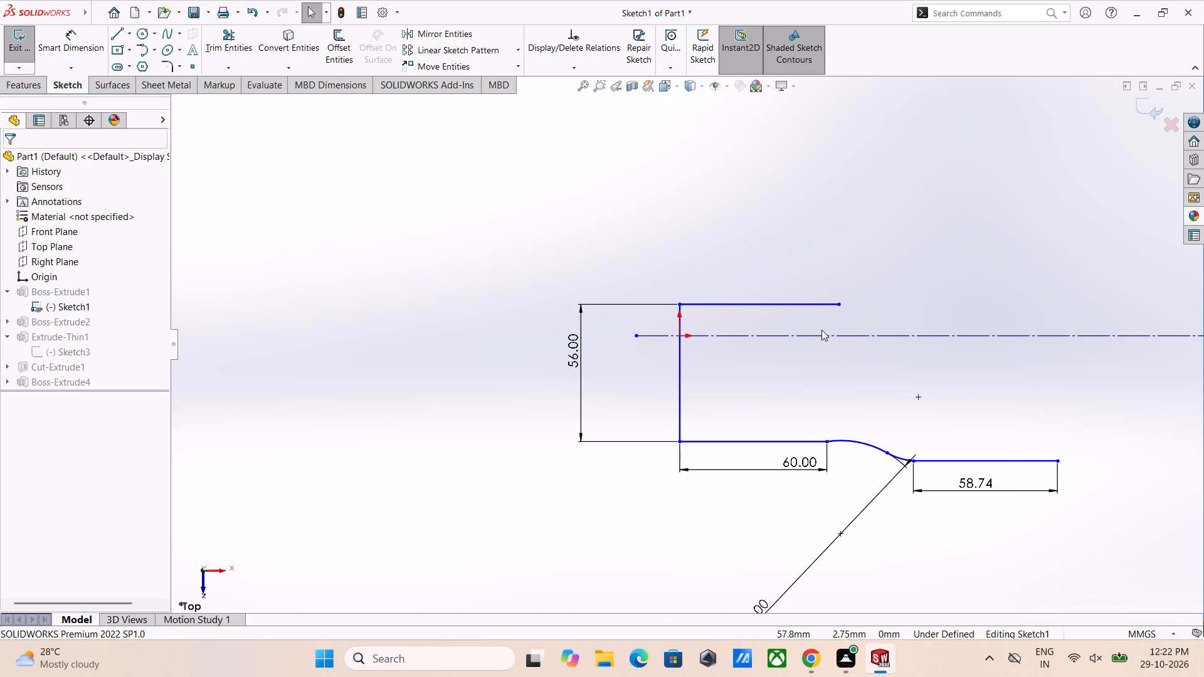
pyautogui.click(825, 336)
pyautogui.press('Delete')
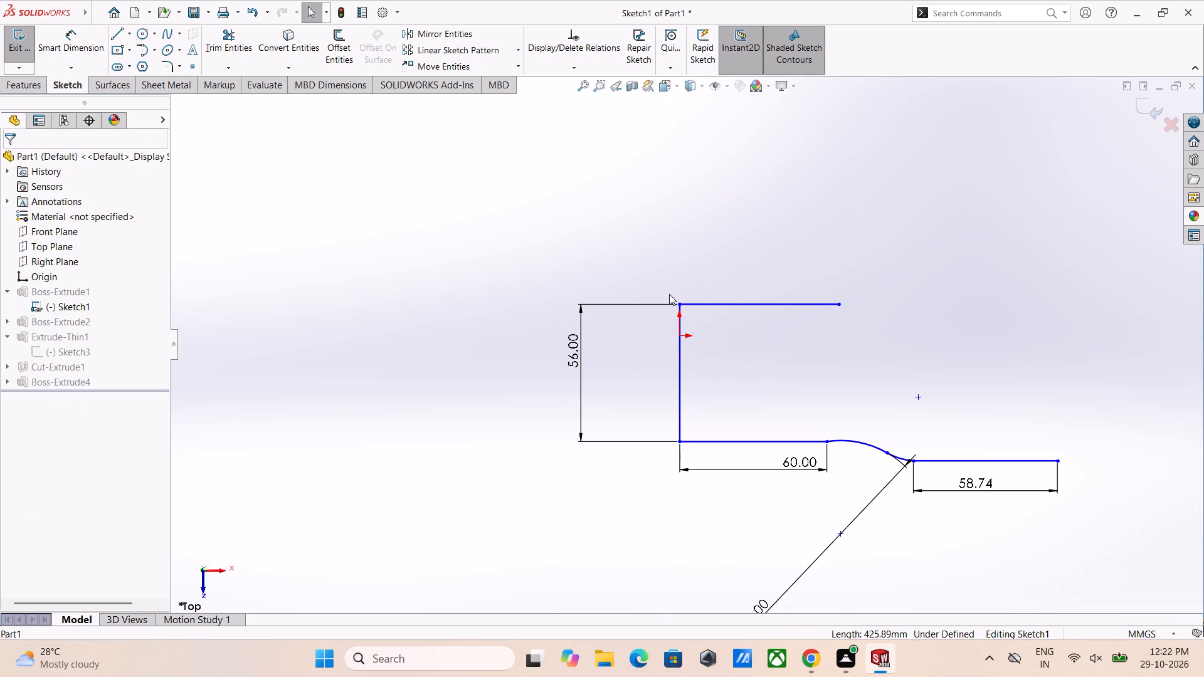
# Sketch a horizontal construction line about 650 mm long at origin height, starting just outside the contour's left vertical line.
pyautogui.moveTo(551, 192); pyautogui.dragTo(524, 195, button='right')
pyautogui.moveTo(1014, 188); pyautogui.dragTo(822, 197, button='right')
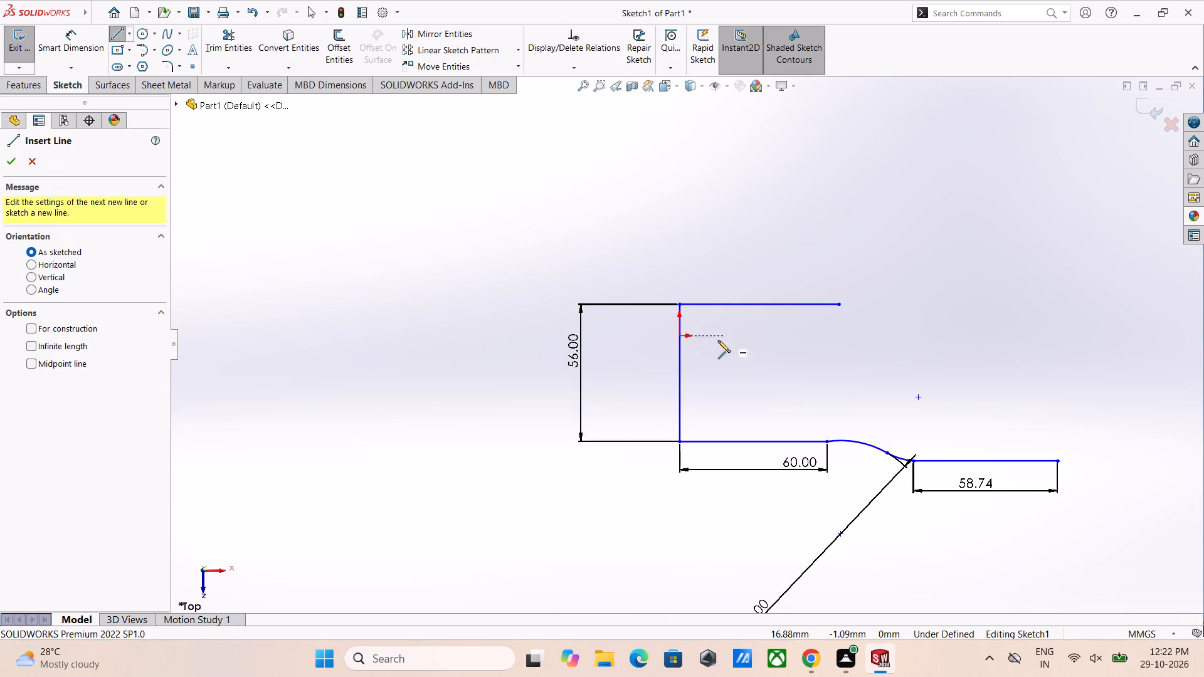
pyautogui.click(653, 336)
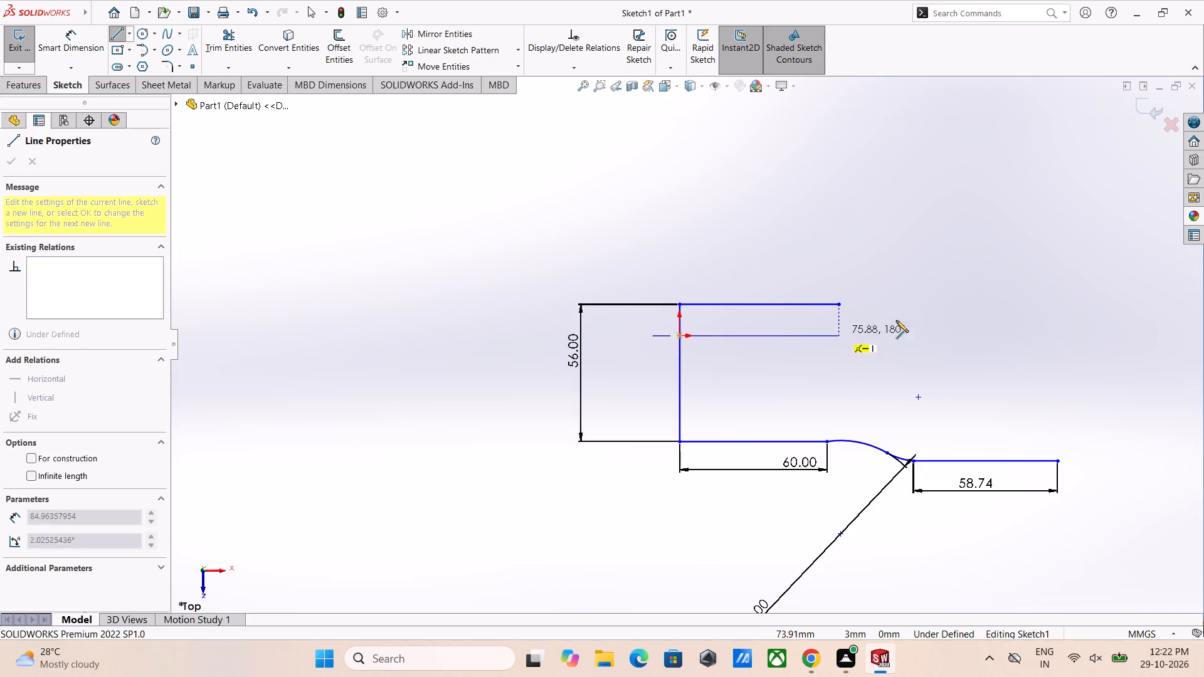
pyautogui.scroll(8, 988, 359)
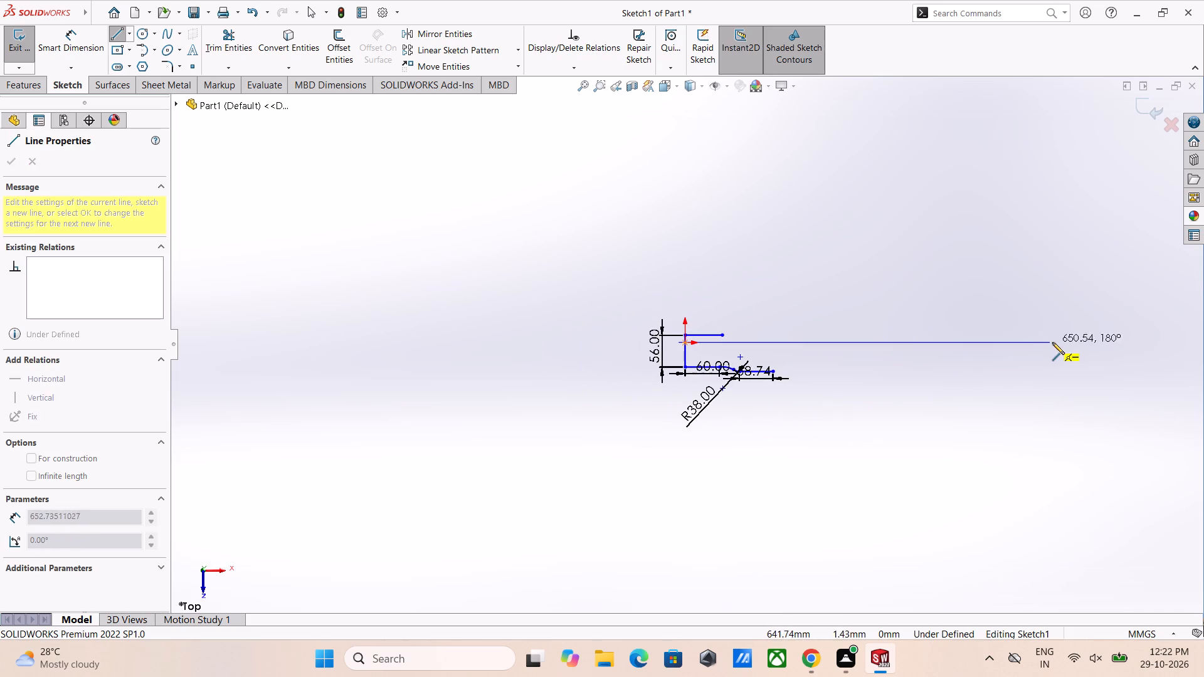
pyautogui.click(1058, 345)
pyautogui.rightClick(1058, 345)
pyautogui.click(1078, 325)
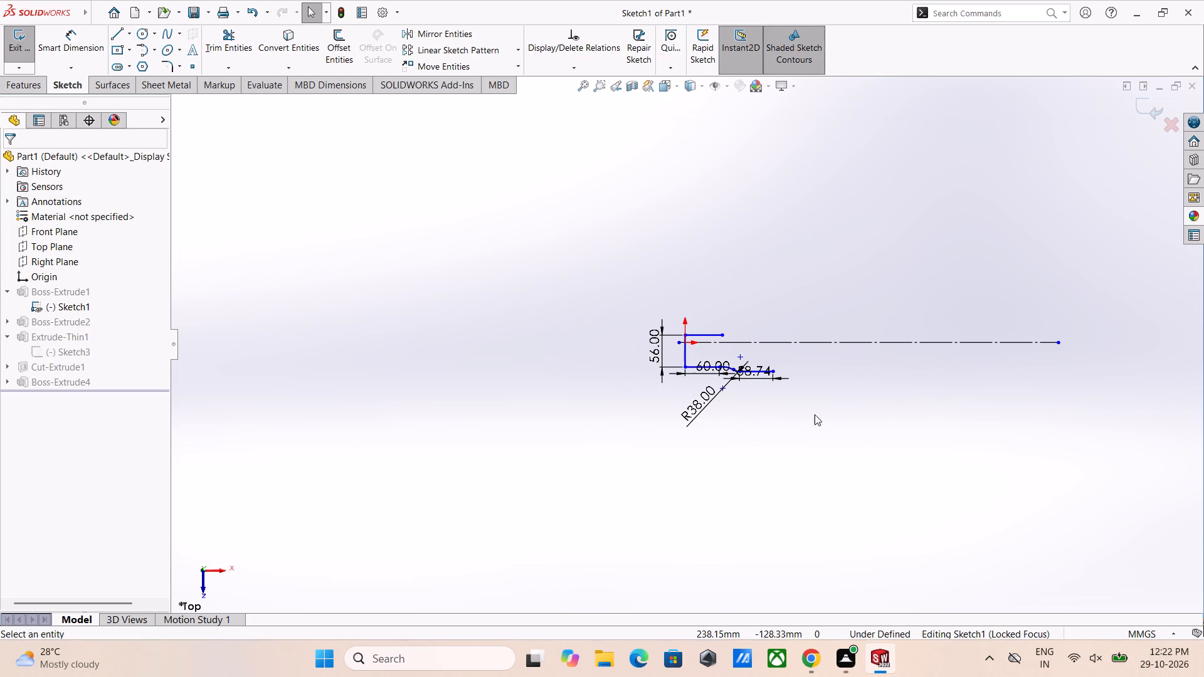
# Make the two endpoints of the left vertical line symmetric about the horizontal construction line.
pyautogui.scroll(-10, 690, 367)
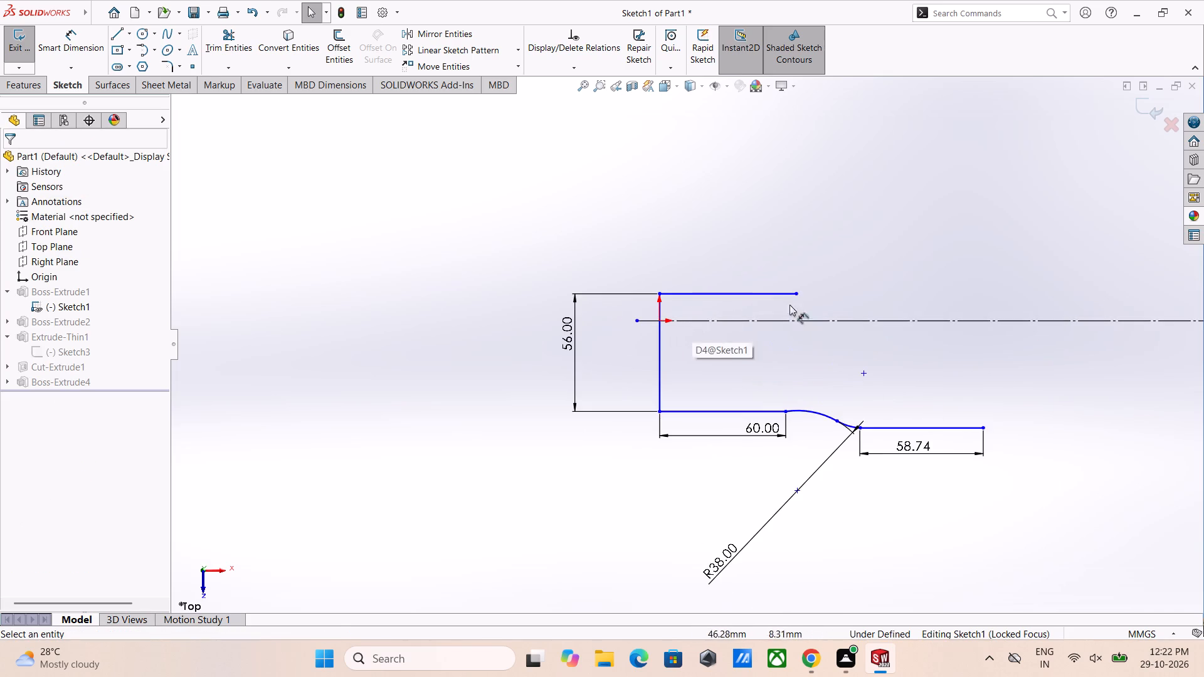
pyautogui.scroll(-5, 728, 312)
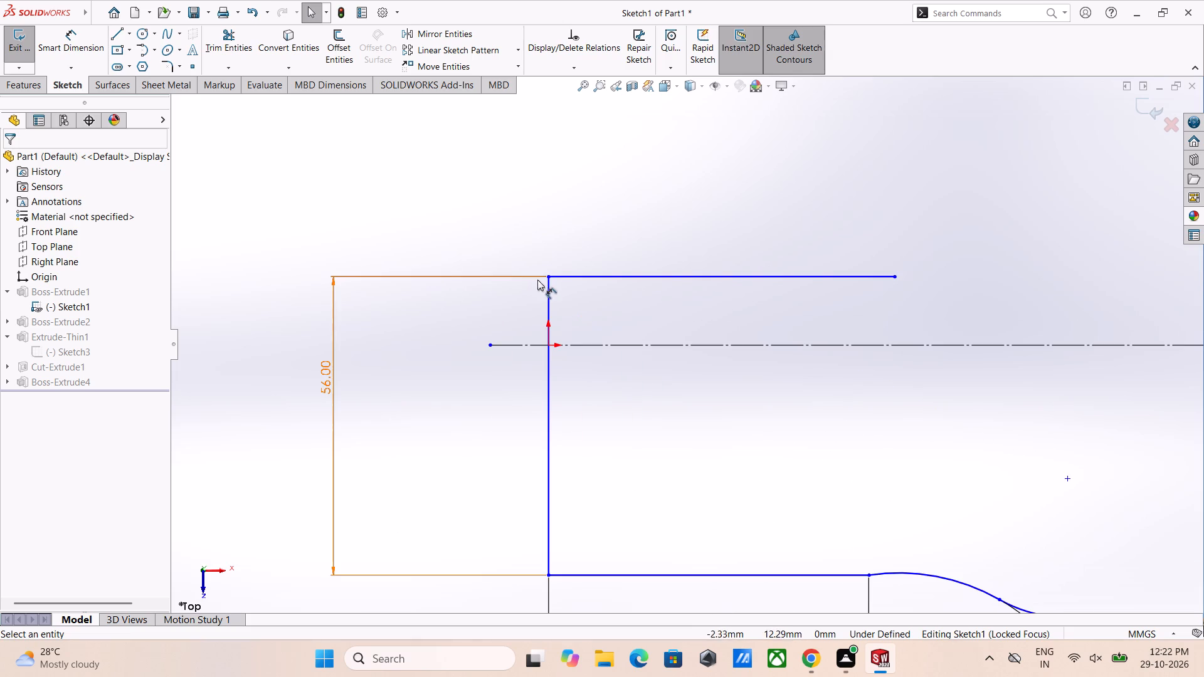
pyautogui.keyDown('ctrl'); pyautogui.click(549, 275); pyautogui.keyUp('ctrl')
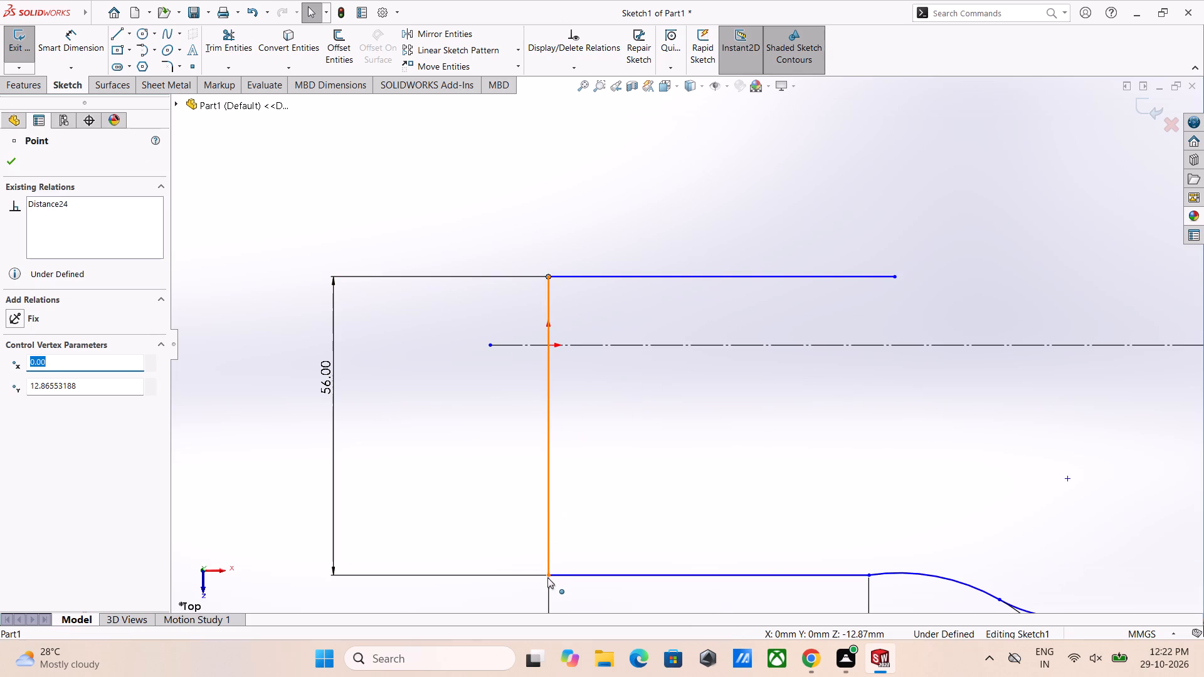
pyautogui.keyDown('ctrl'); pyautogui.click(547, 577); pyautogui.keyUp('ctrl')
pyautogui.keyDown('ctrl'); pyautogui.click(603, 345); pyautogui.keyUp('ctrl')
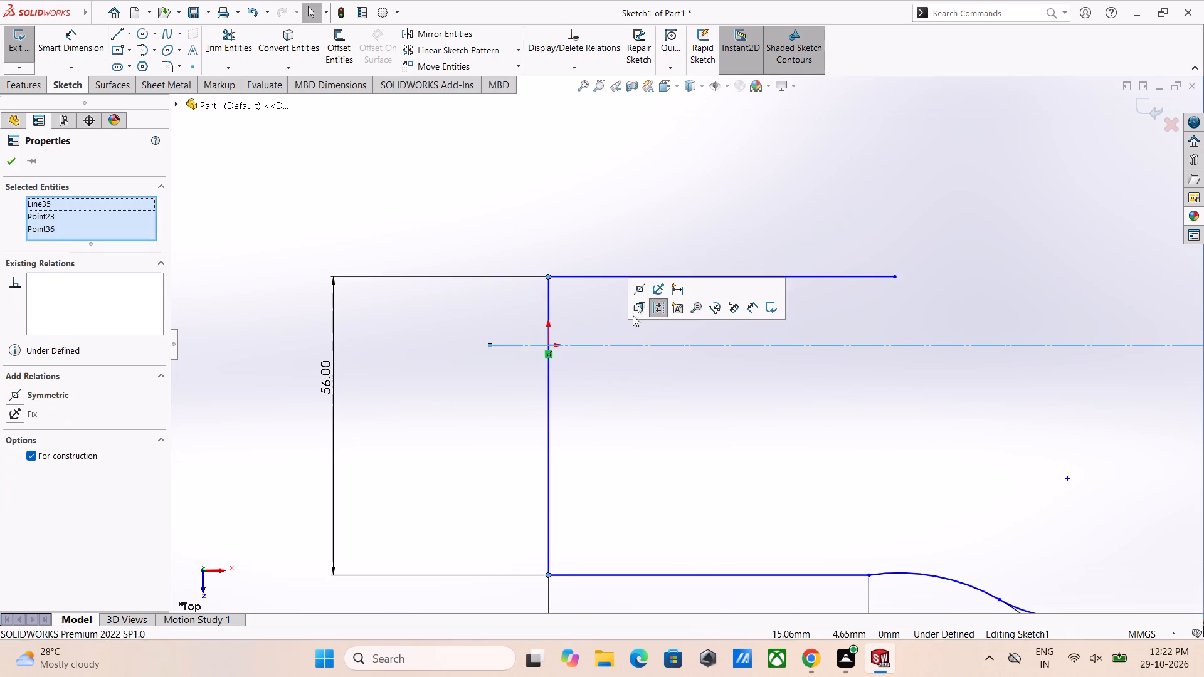
pyautogui.click(636, 288)
pyautogui.click(744, 378)
# Trim away the upper horizontal line and the part of the left vertical line above the construction line.
pyautogui.scroll(7, 742, 384)
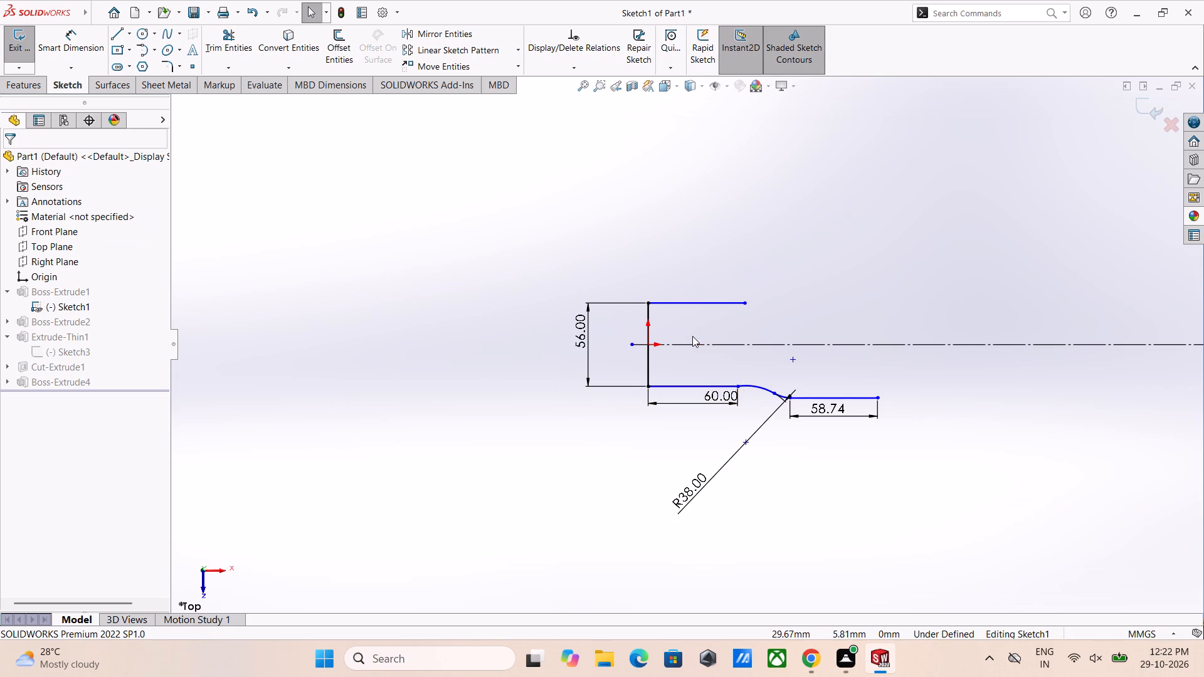
pyautogui.click(219, 48)
pyautogui.moveTo(696, 267); pyautogui.dragTo(611, 331)
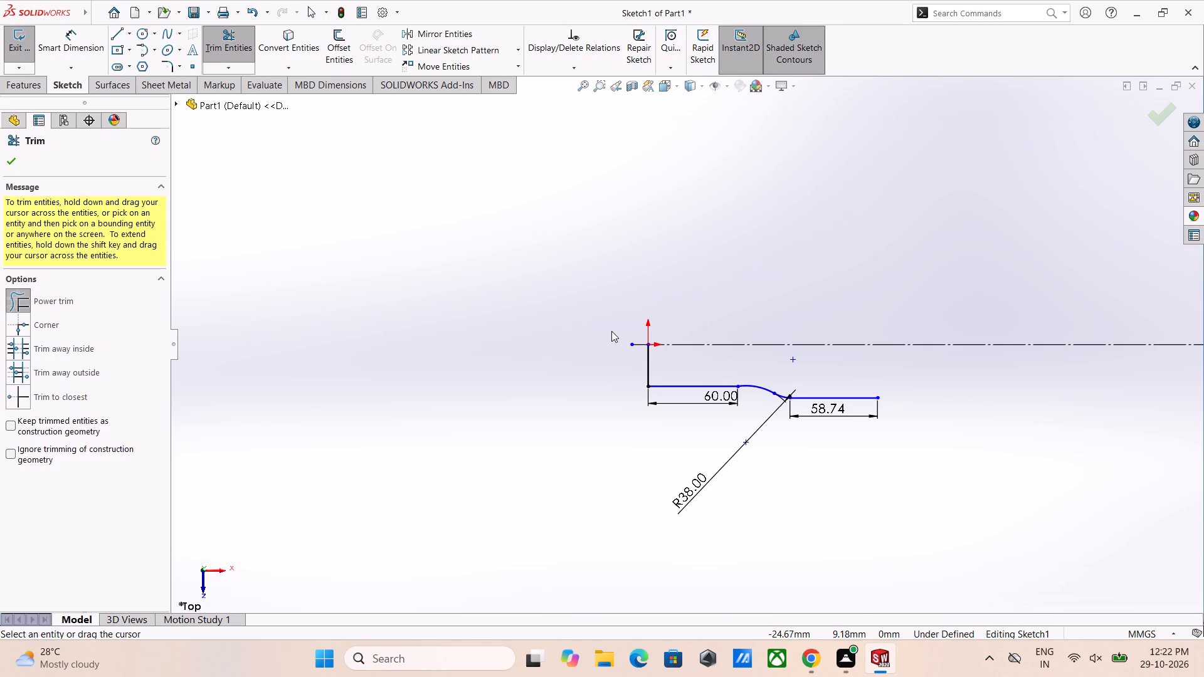
pyautogui.press('Escape')
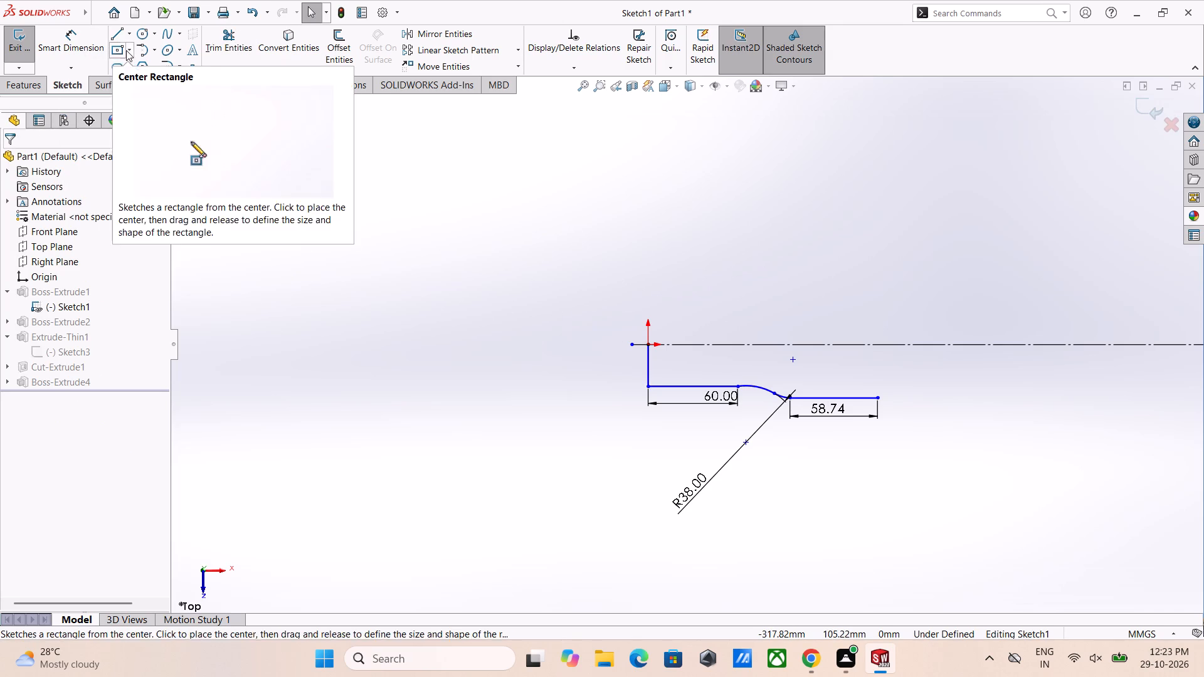
# Mirror the lower half-profile, with its lines, transition arcs and left vertical line, about the horizontal construction line.
pyautogui.click(433, 37)
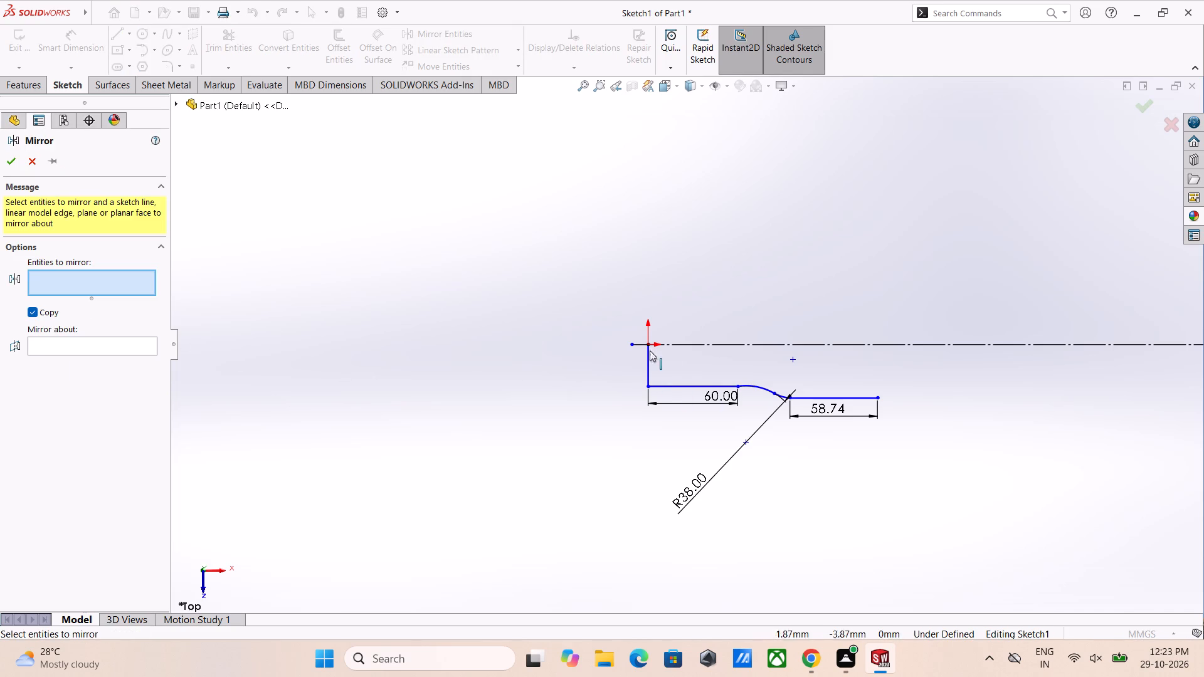
pyautogui.moveTo(580, 353); pyautogui.dragTo(929, 471)
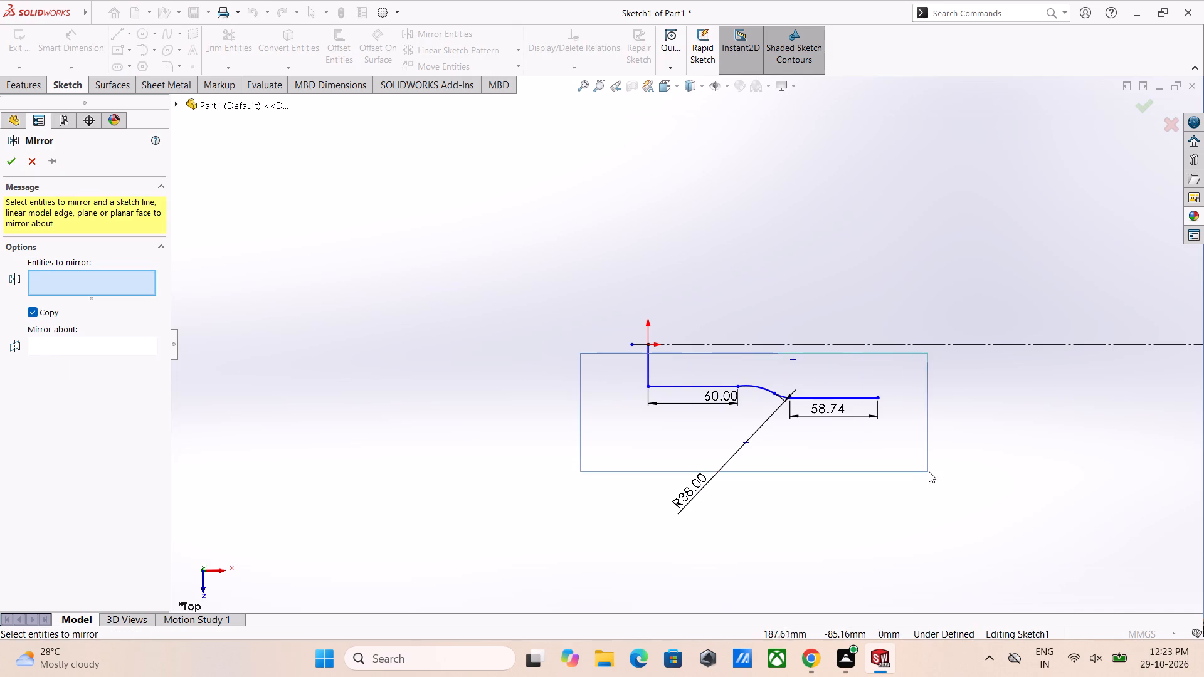
pyautogui.moveTo(929, 471); pyautogui.dragTo(929, 471)
pyautogui.moveTo(526, 260); pyautogui.dragTo(527, 260)
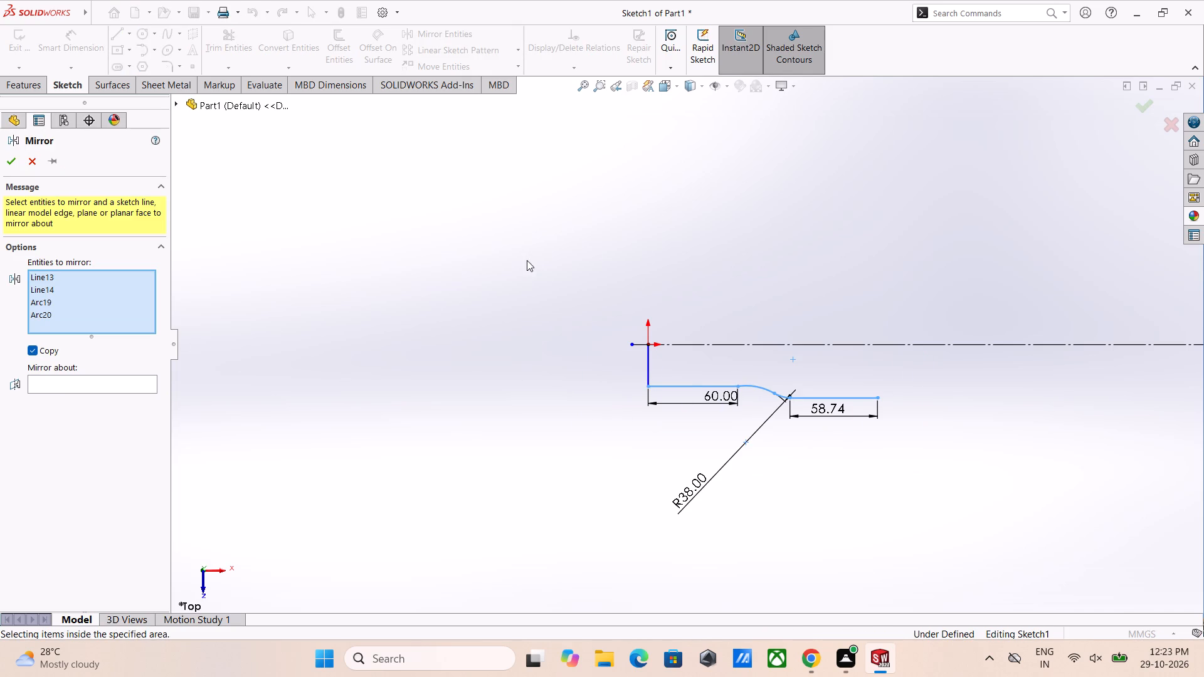
pyautogui.moveTo(527, 260); pyautogui.dragTo(925, 530)
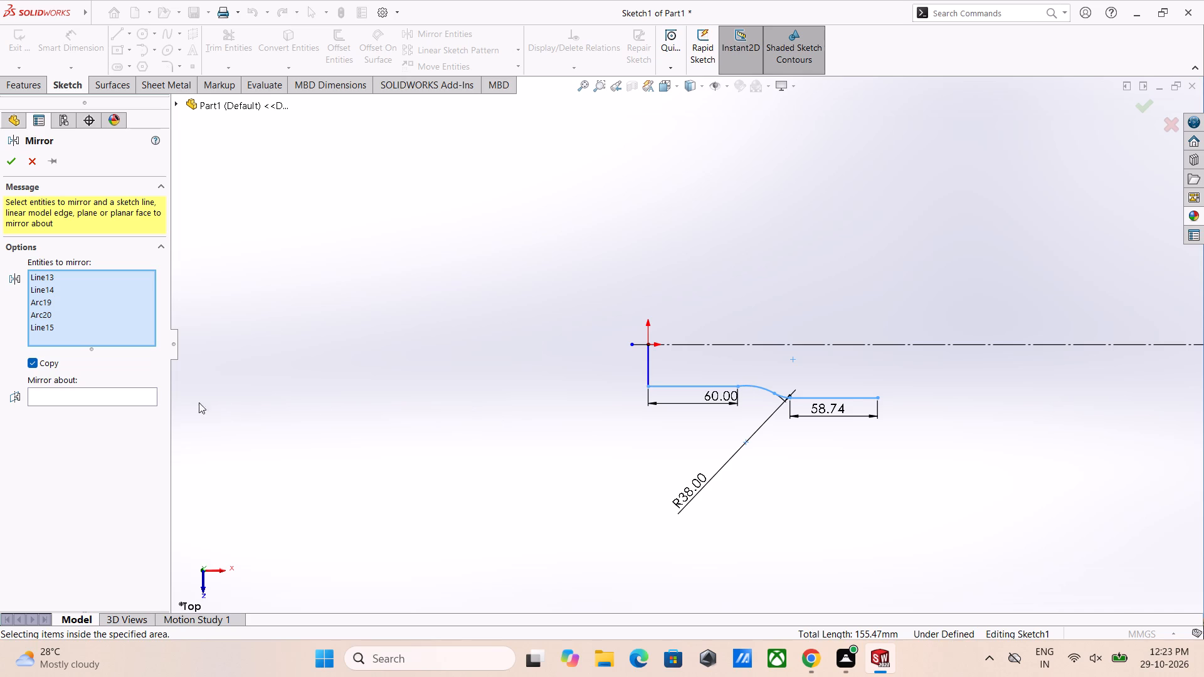
pyautogui.click(137, 391)
pyautogui.click(896, 345)
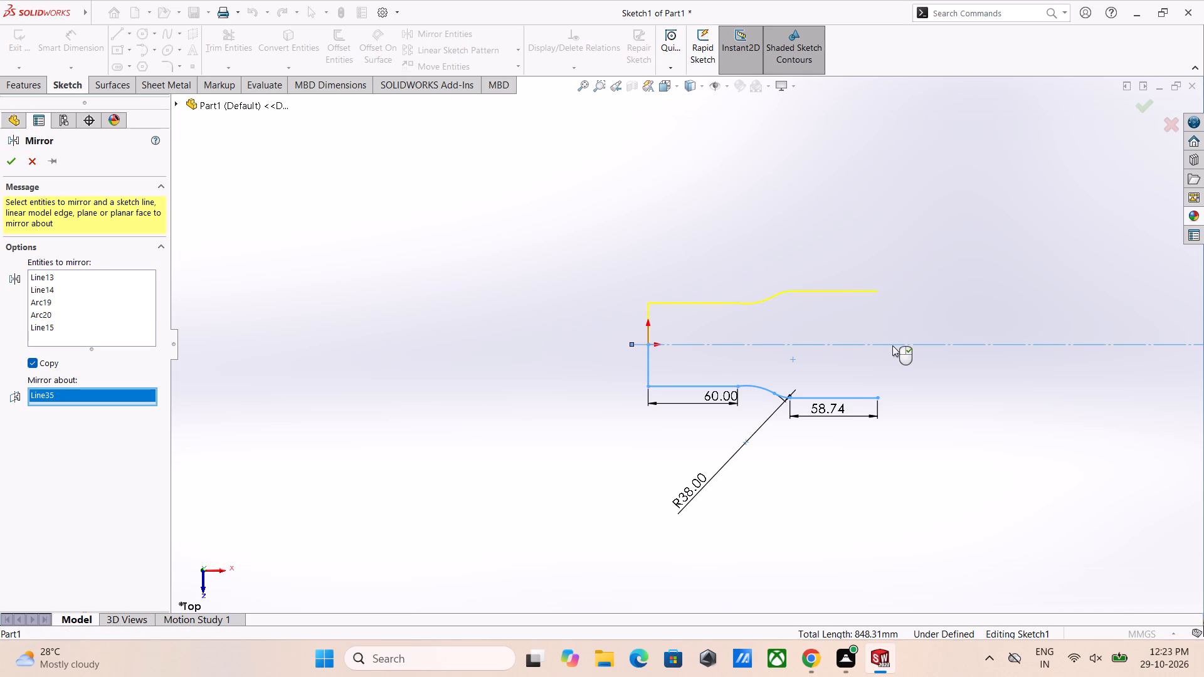
pyautogui.click(14, 161)
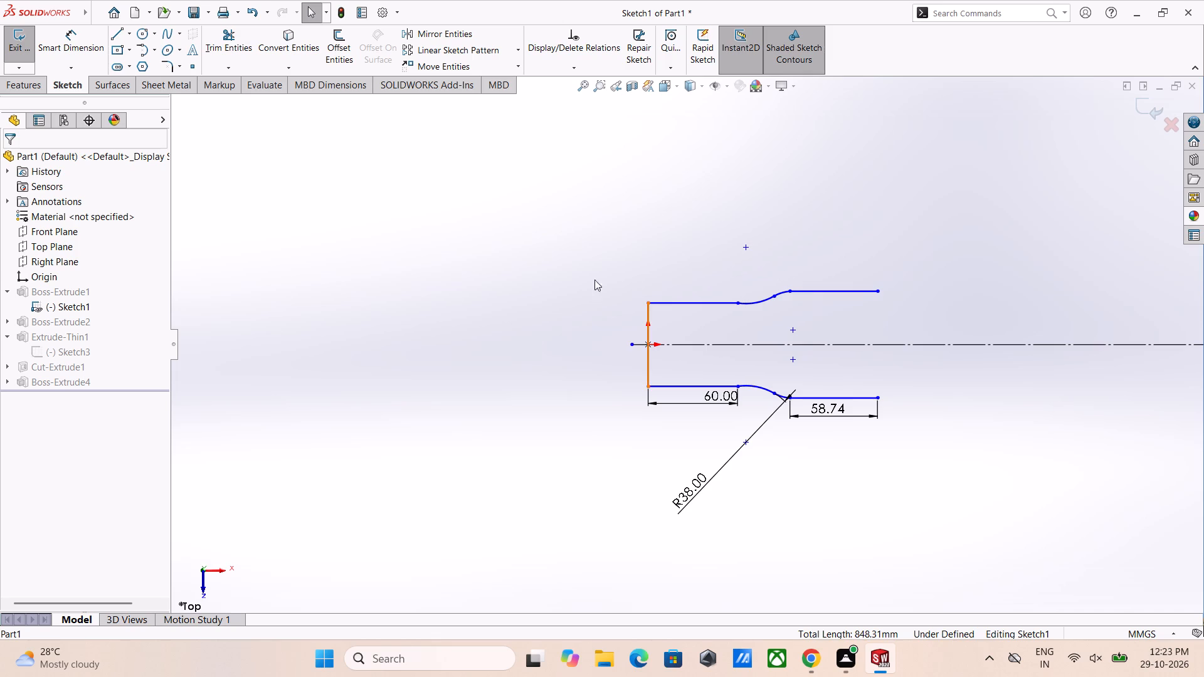
# Sketch a vertical line about 74.7 mm long down from the upper profile's right endpoint to close the contour's right end.
pyautogui.click(115, 33)
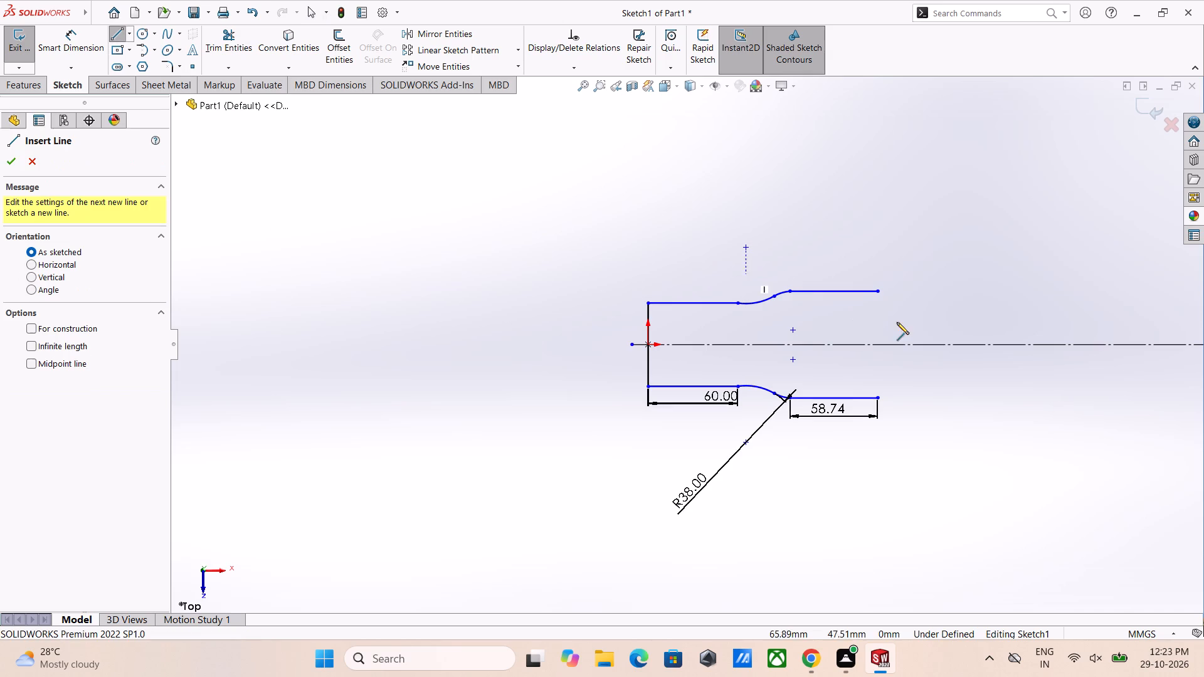
pyautogui.click(877, 293)
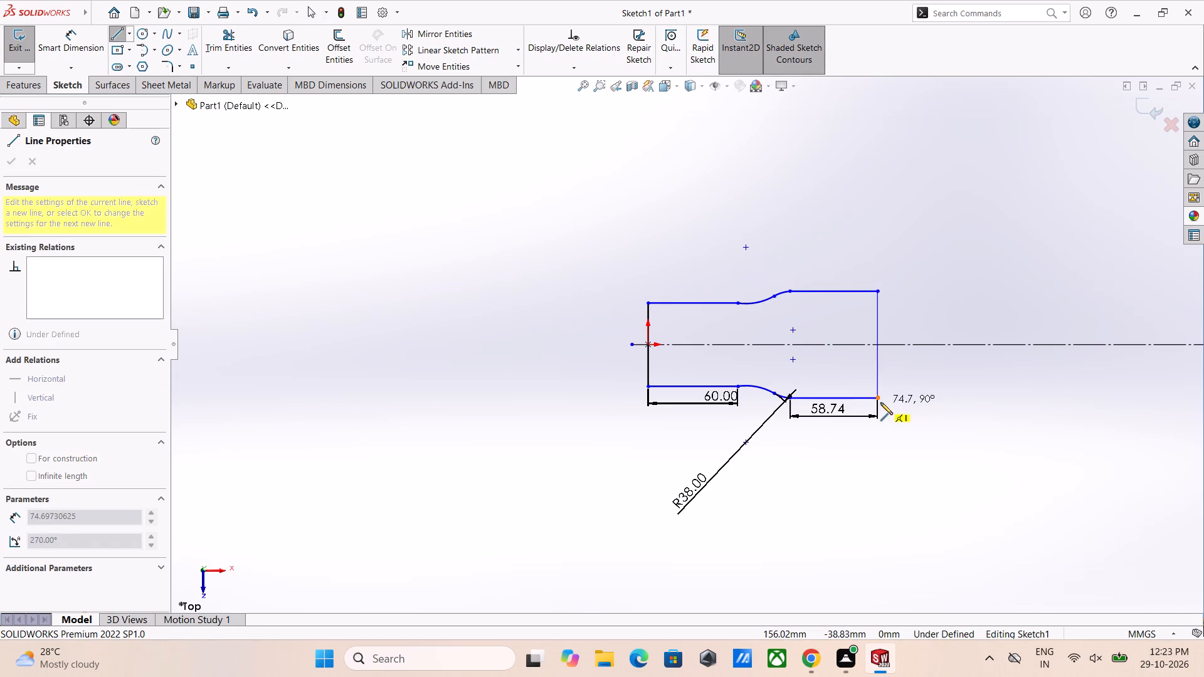
pyautogui.click(880, 402)
pyautogui.rightClick(915, 427)
pyautogui.click(932, 439)
# Dimension the contour's right vertical line to 72 mm.
pyautogui.moveTo(964, 269); pyautogui.dragTo(958, 185, button='right')
pyautogui.click(878, 330)
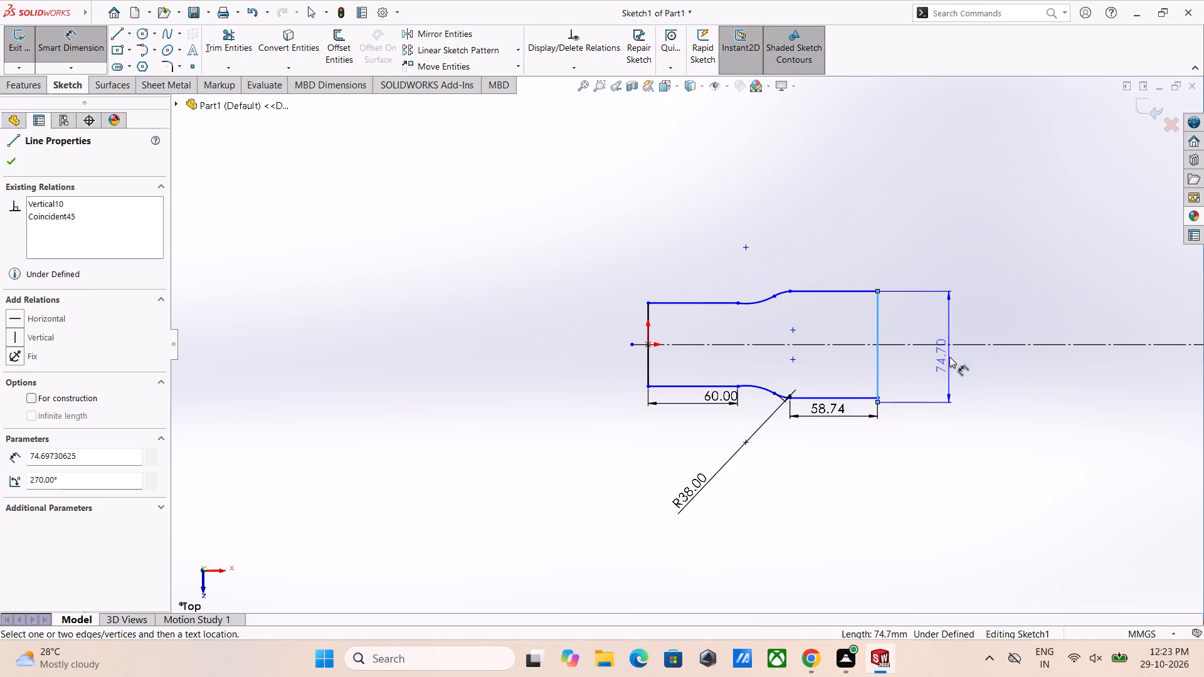
pyautogui.click(950, 357)
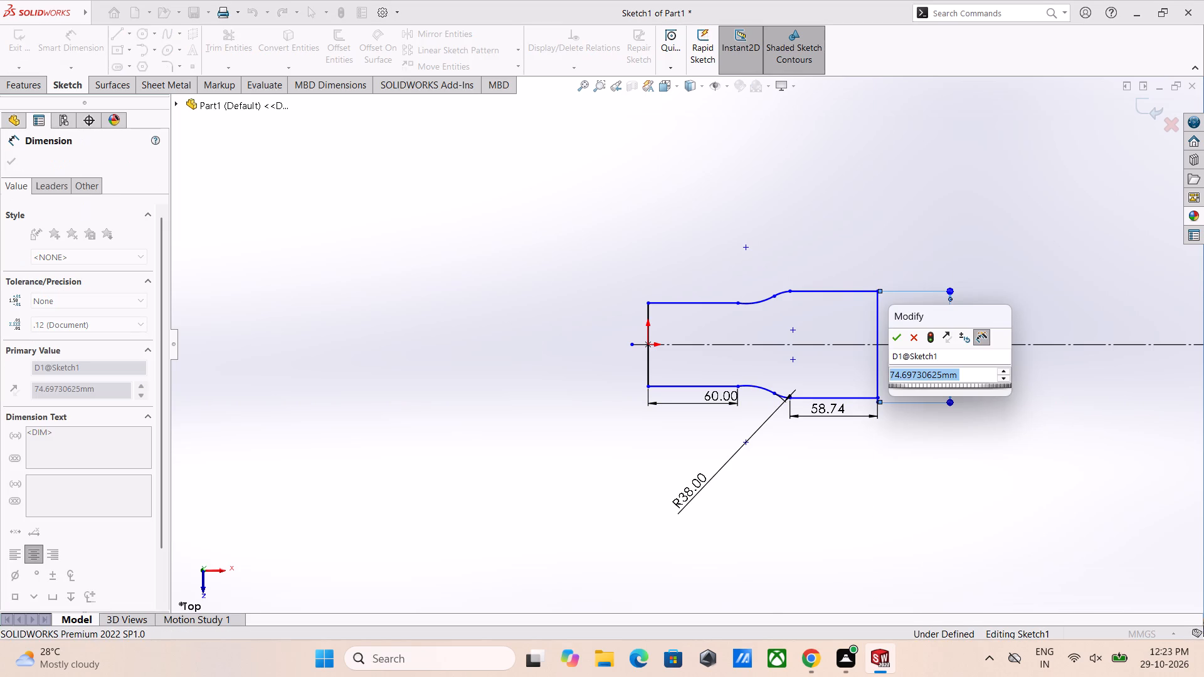
pyautogui.write('72')
pyautogui.press('Return')
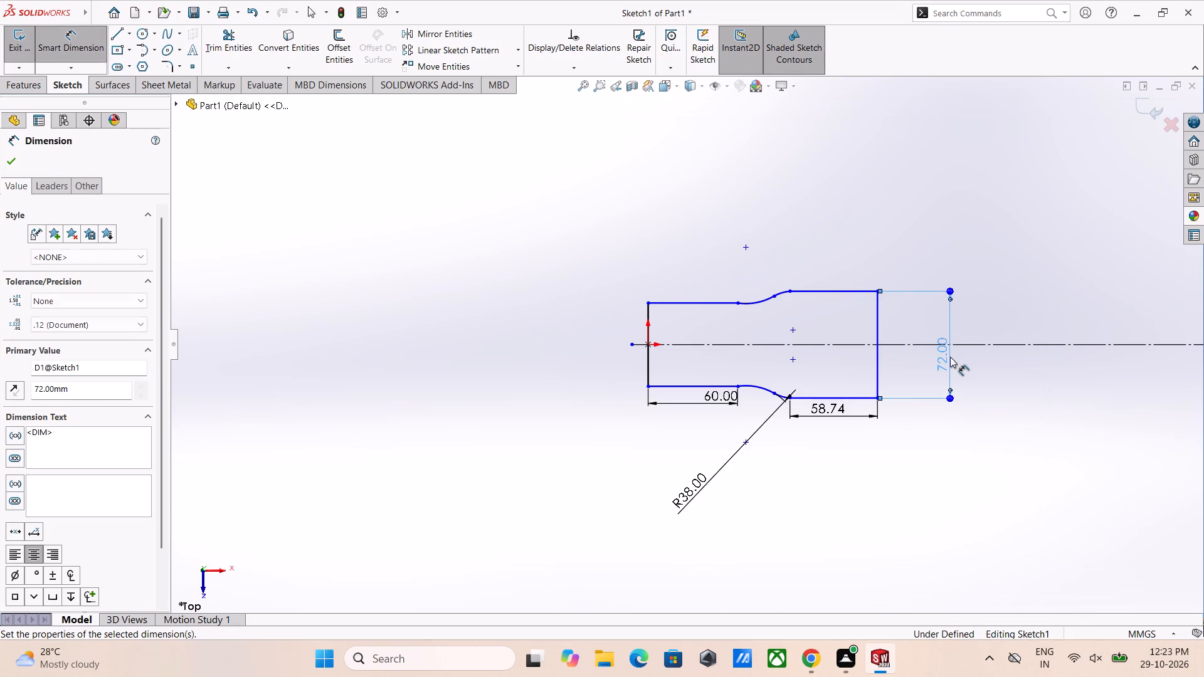
# Dimension the contour's left vertical line to 56 mm.
pyautogui.click(648, 366)
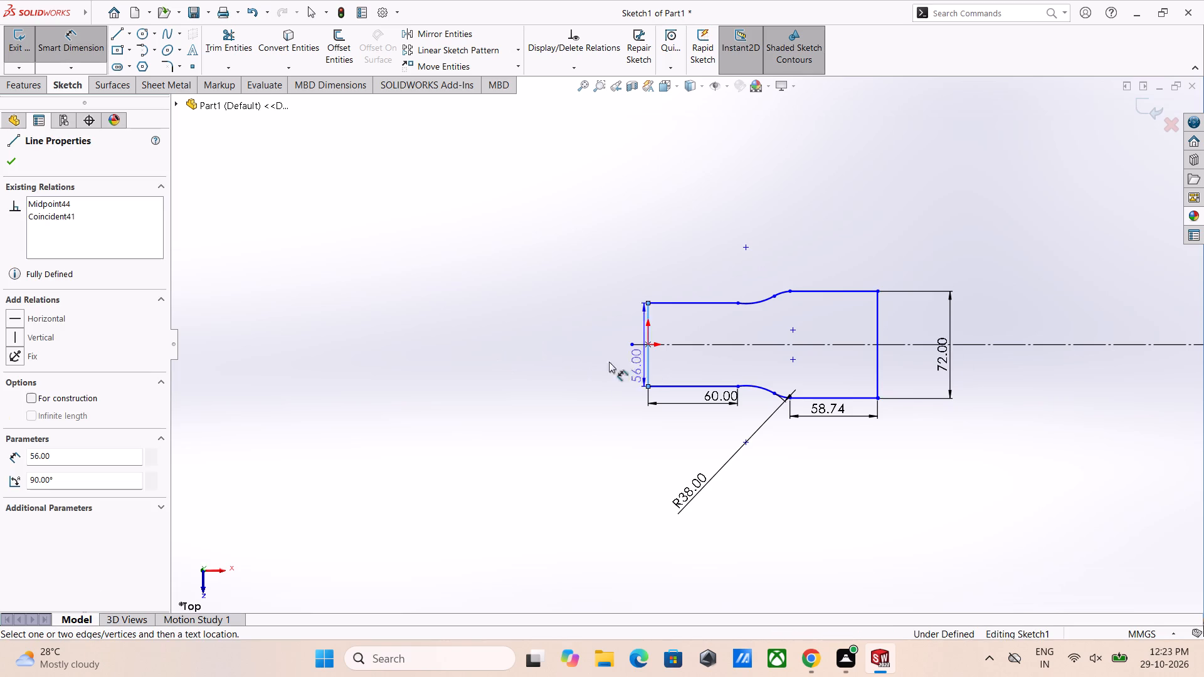
pyautogui.click(594, 362)
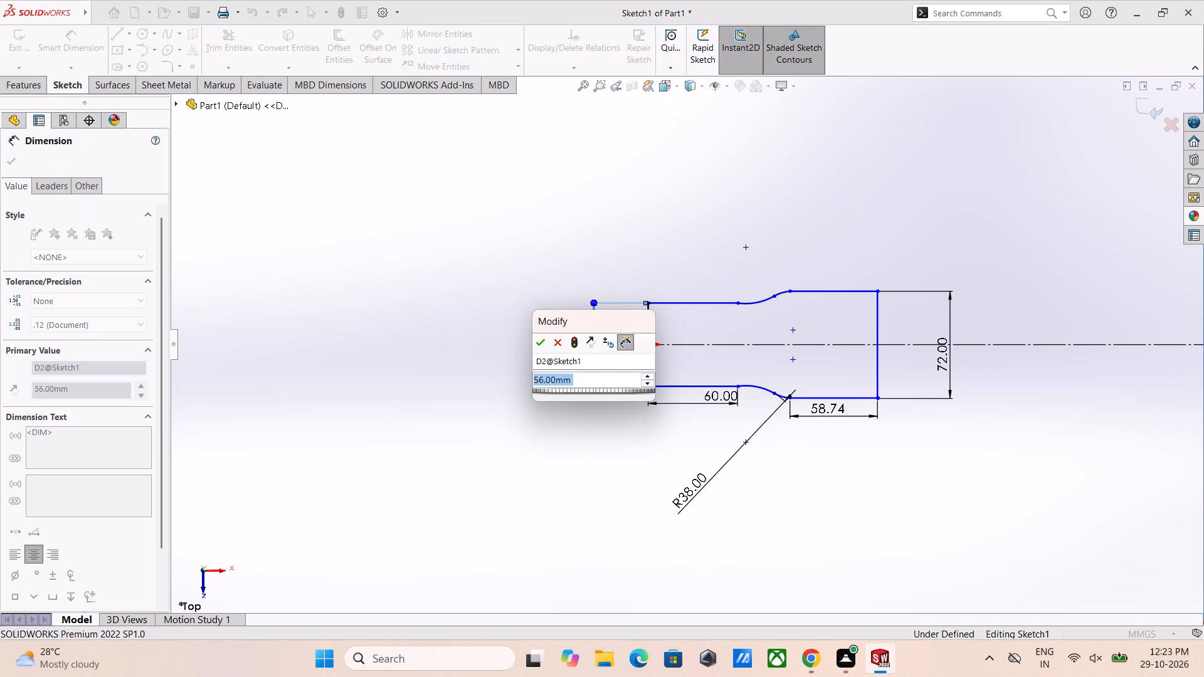
pyautogui.write('56')
pyautogui.press('Return')
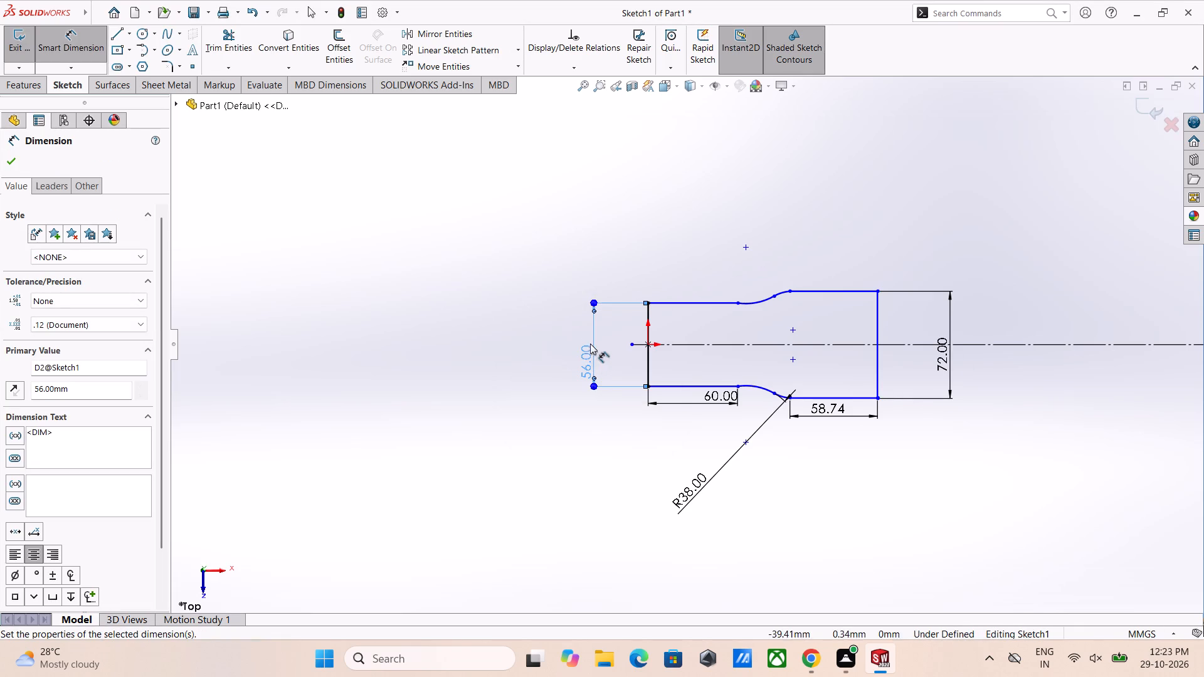
pyautogui.click(564, 344)
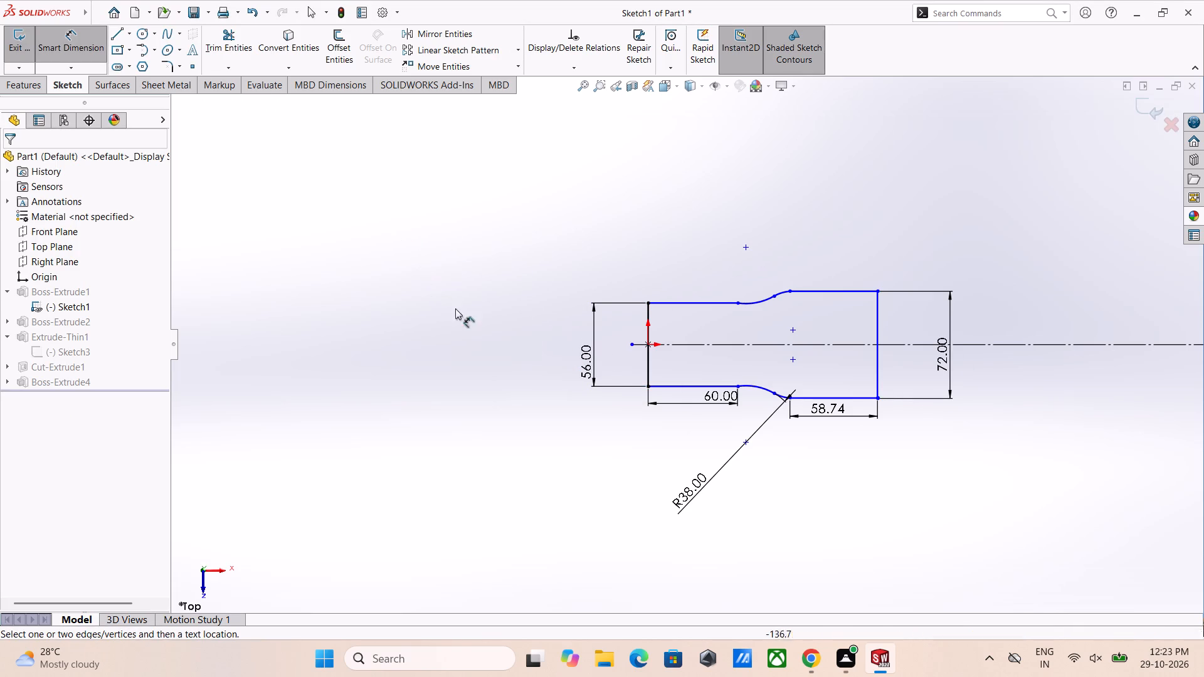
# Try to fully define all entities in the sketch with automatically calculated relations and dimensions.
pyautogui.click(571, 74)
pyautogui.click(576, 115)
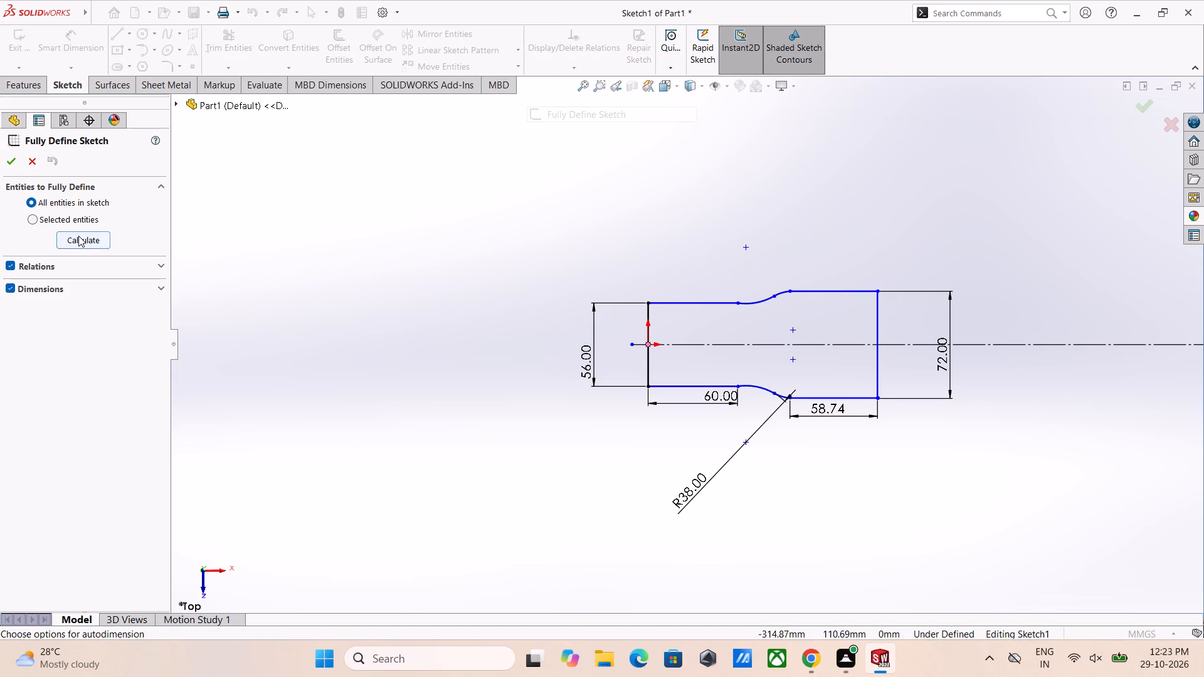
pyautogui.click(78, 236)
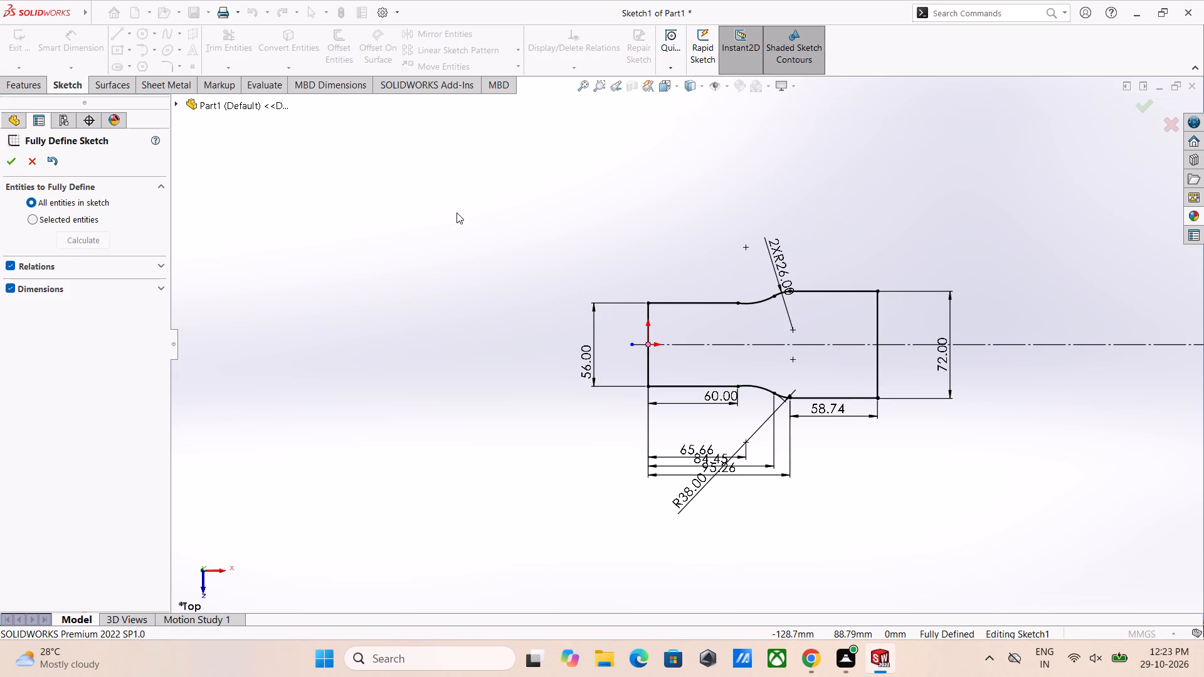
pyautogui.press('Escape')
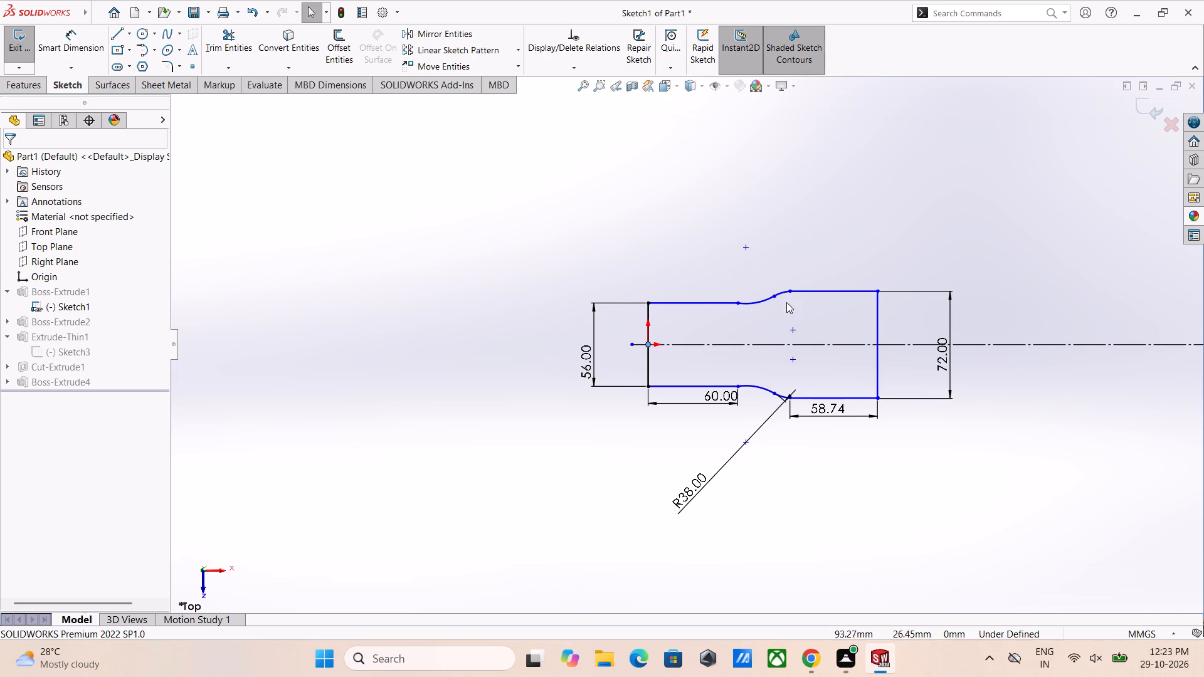
# Dimension the radius of the upper transition arc next to the upper-right horizontal line as 26 mm.
pyautogui.moveTo(749, 232); pyautogui.dragTo(719, 164, button='right')
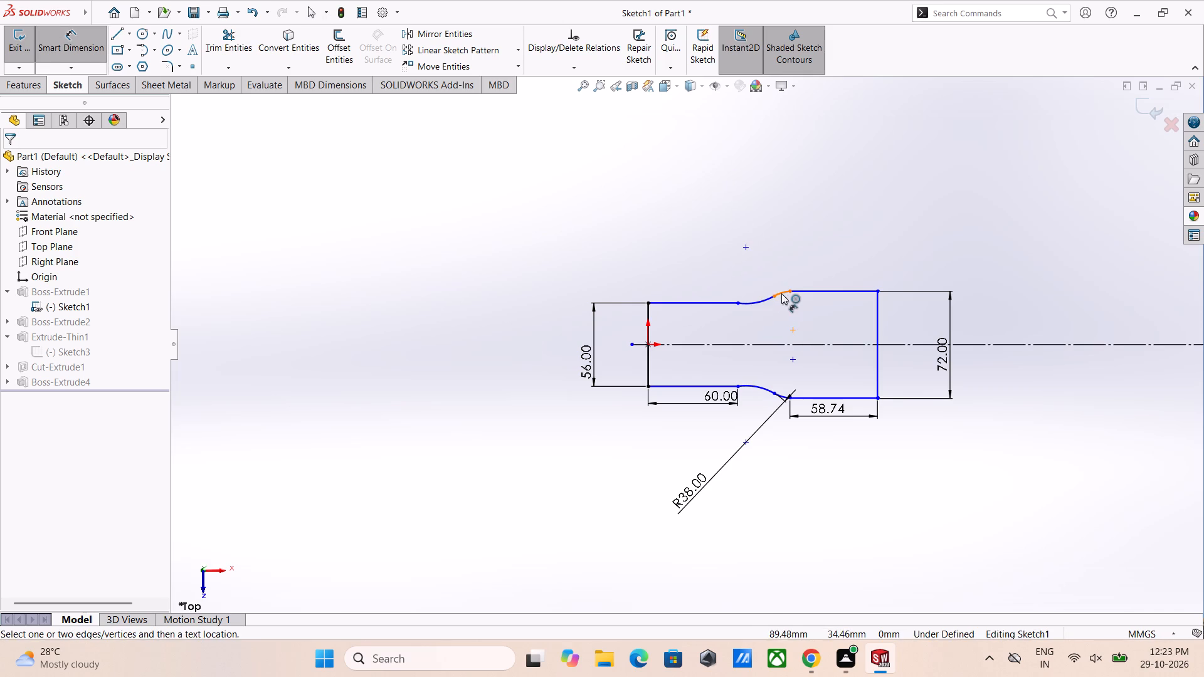
pyautogui.click(781, 293)
pyautogui.click(778, 240)
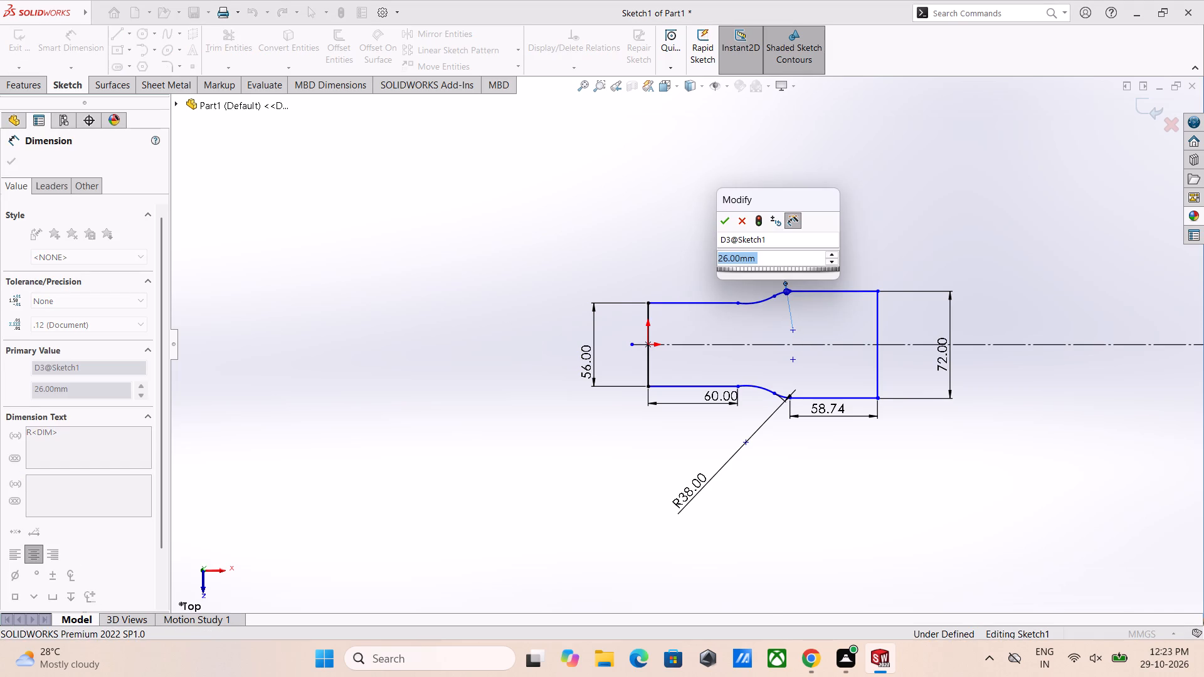
pyautogui.press('Return')
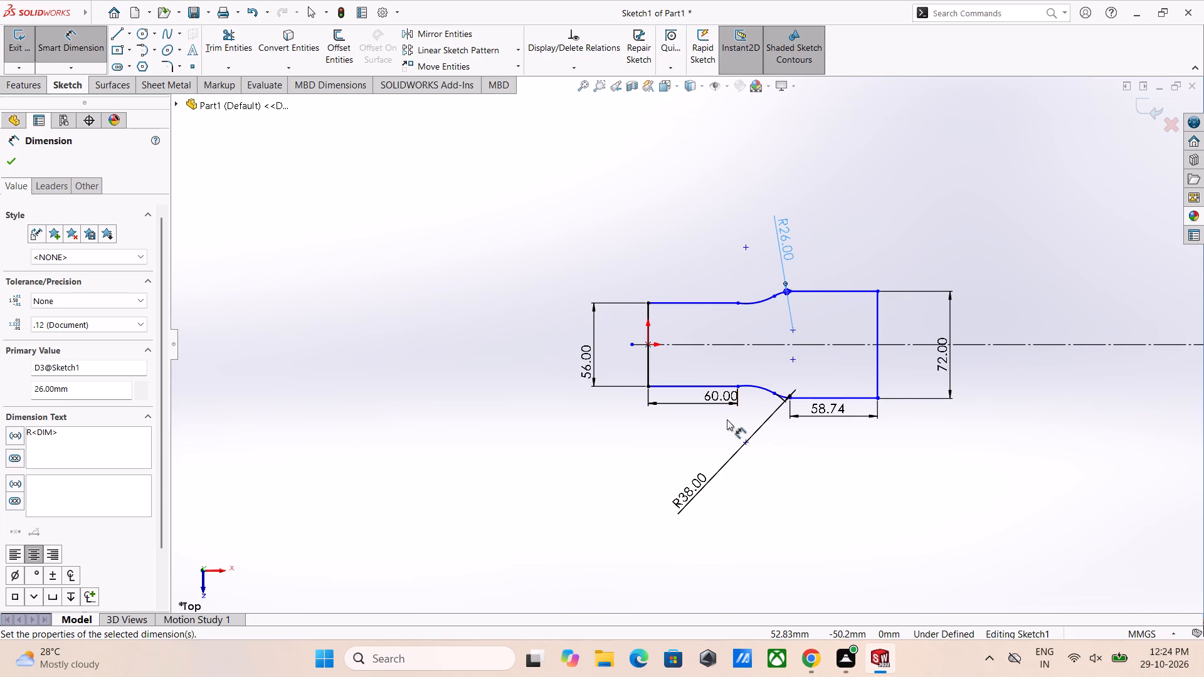
# Move the 60 mm and 58.74 mm dimensions farther below the contour.
pyautogui.moveTo(725, 400); pyautogui.dragTo(714, 443)
pyautogui.click(784, 496)
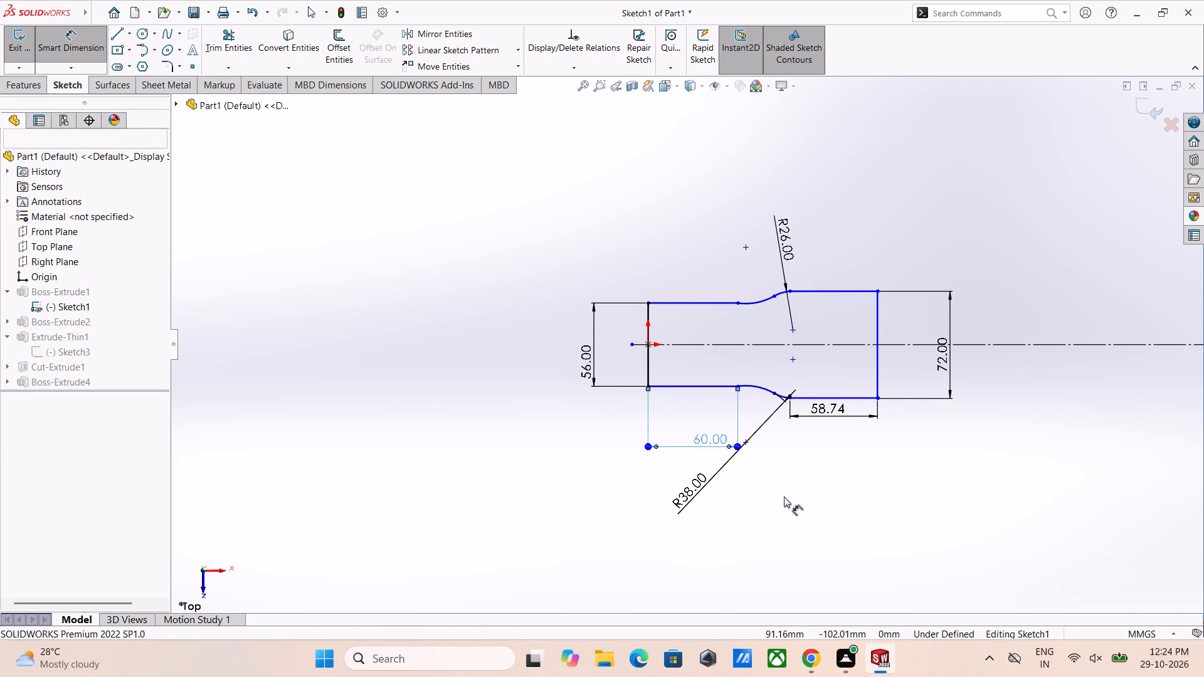
pyautogui.moveTo(833, 416); pyautogui.dragTo(838, 467)
pyautogui.click(851, 534)
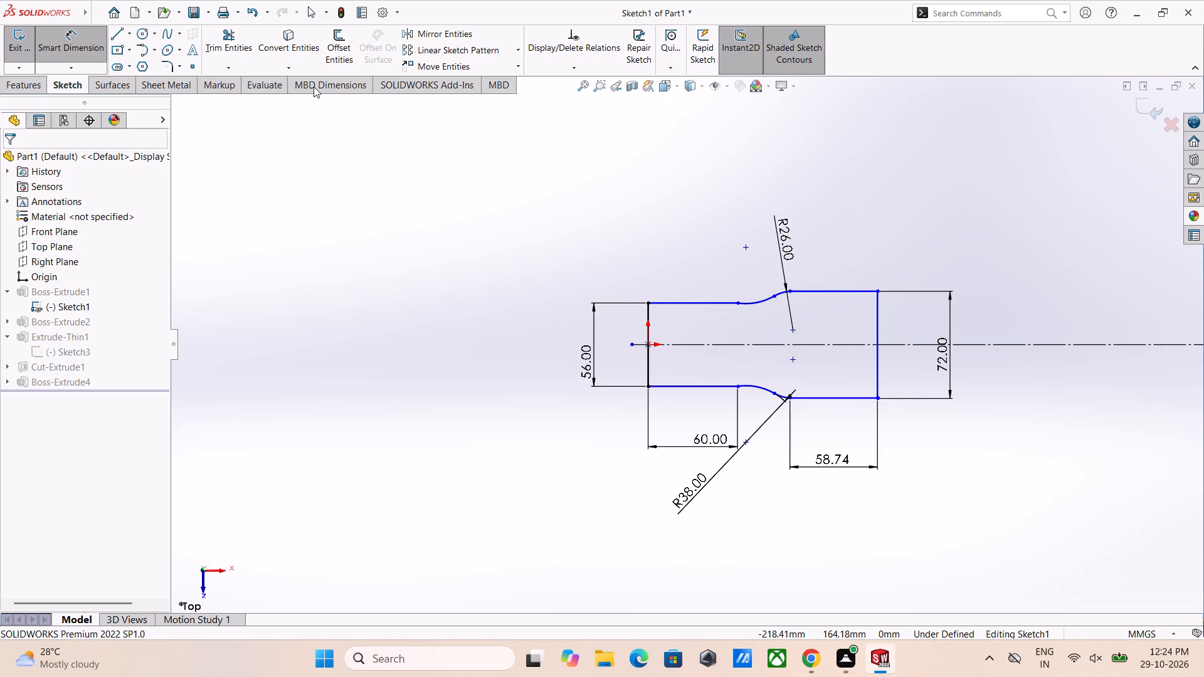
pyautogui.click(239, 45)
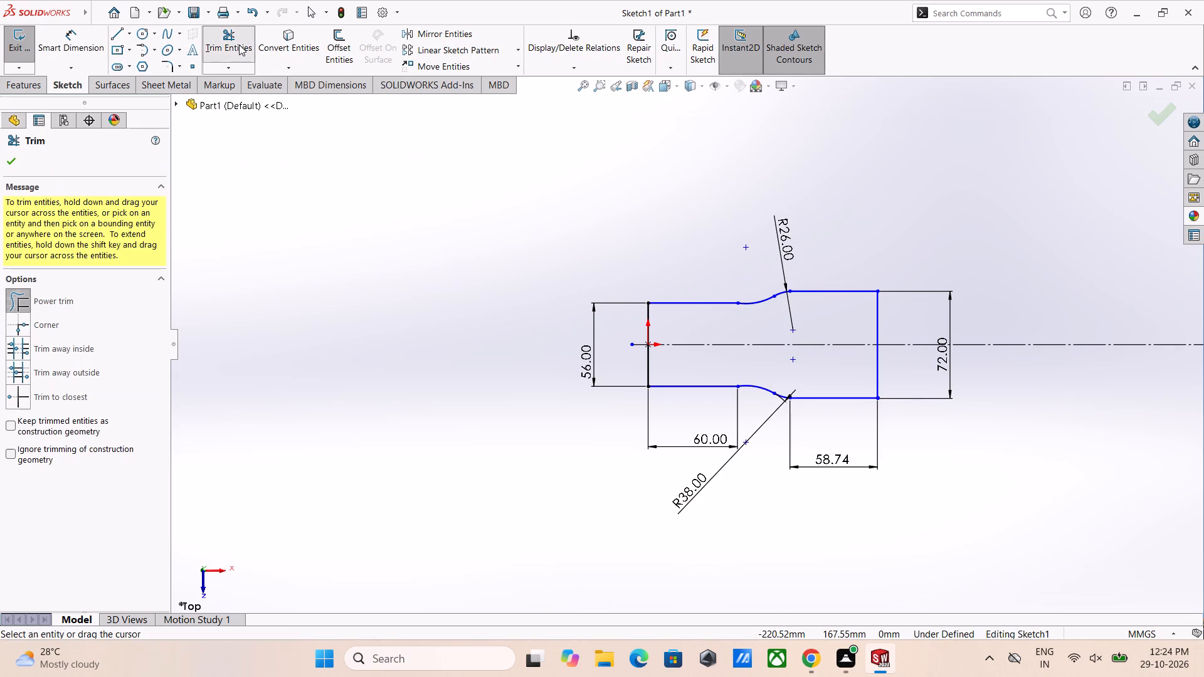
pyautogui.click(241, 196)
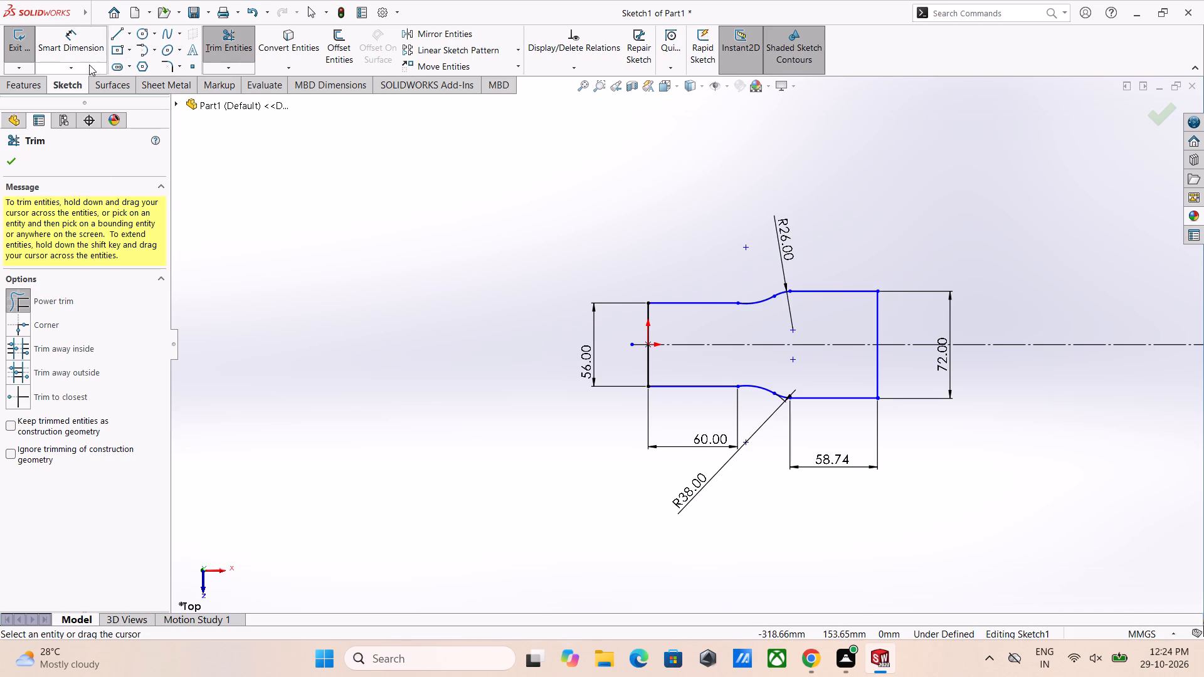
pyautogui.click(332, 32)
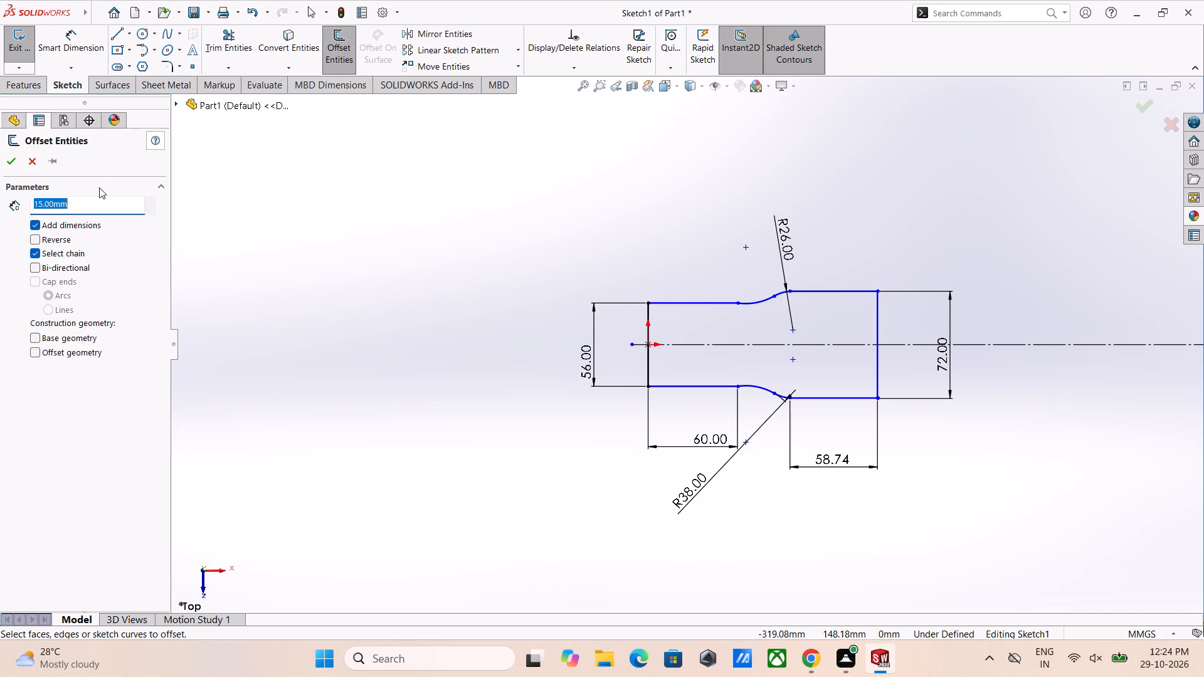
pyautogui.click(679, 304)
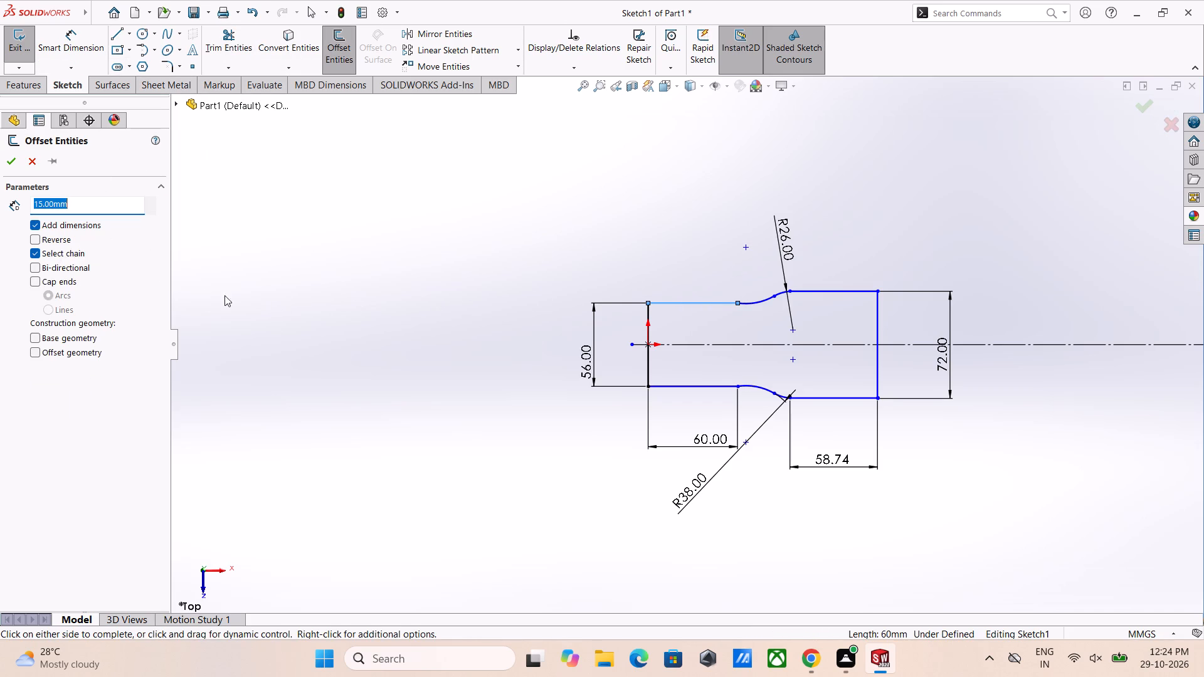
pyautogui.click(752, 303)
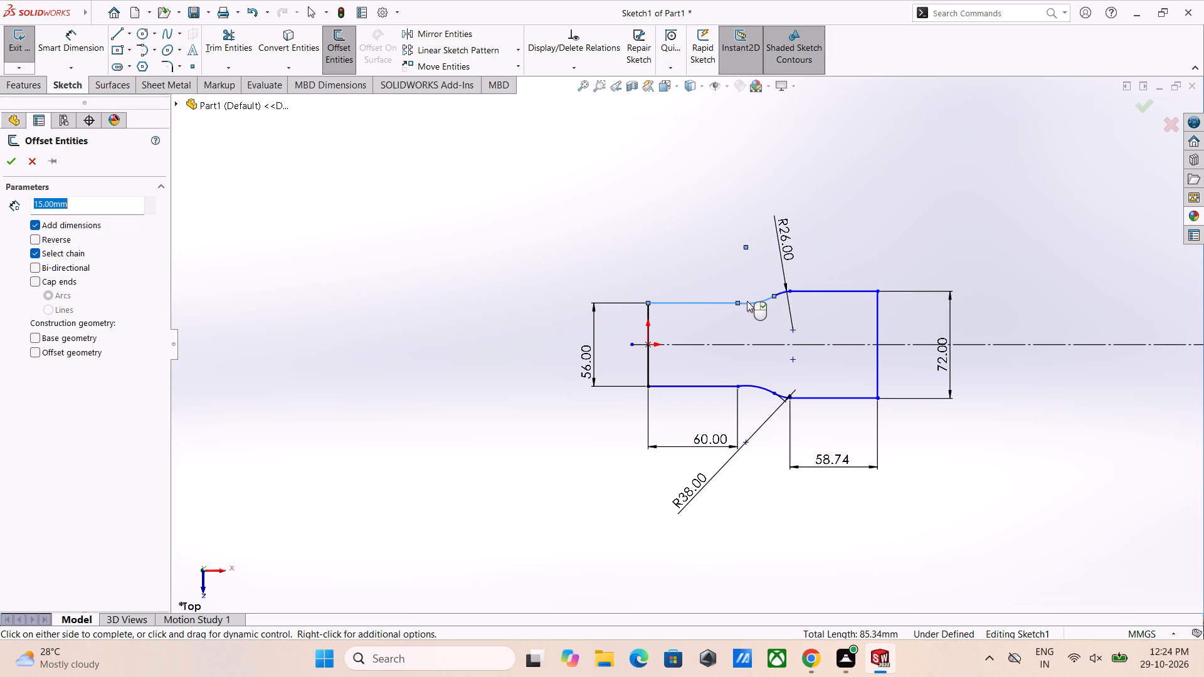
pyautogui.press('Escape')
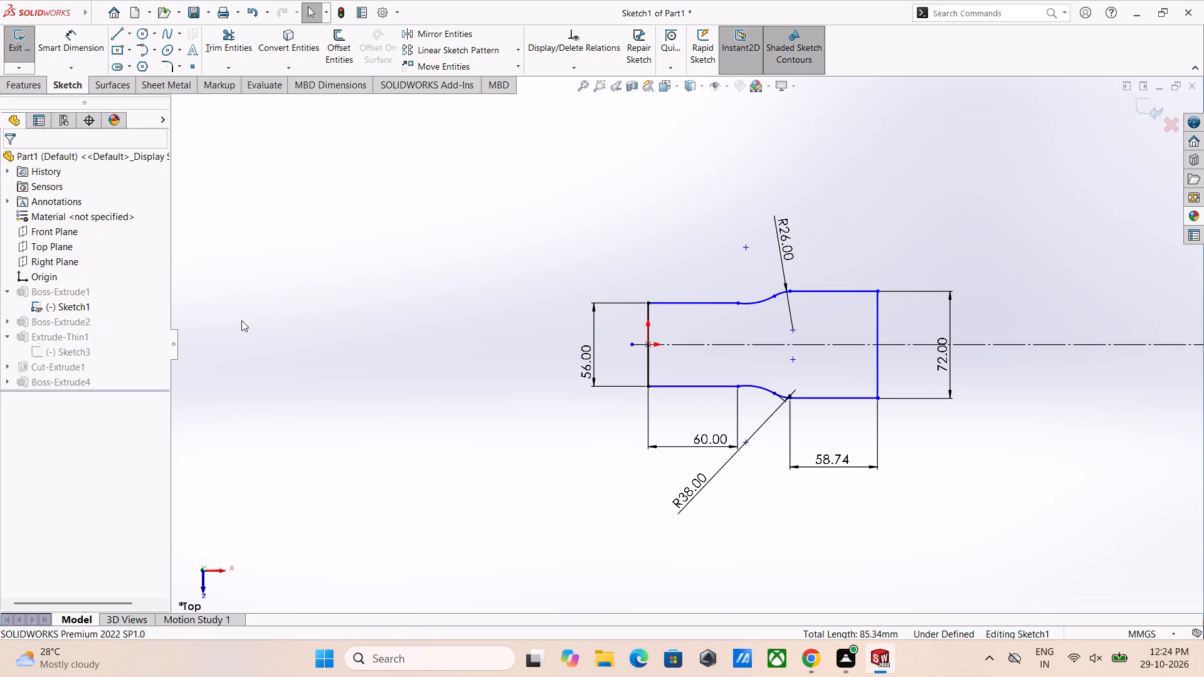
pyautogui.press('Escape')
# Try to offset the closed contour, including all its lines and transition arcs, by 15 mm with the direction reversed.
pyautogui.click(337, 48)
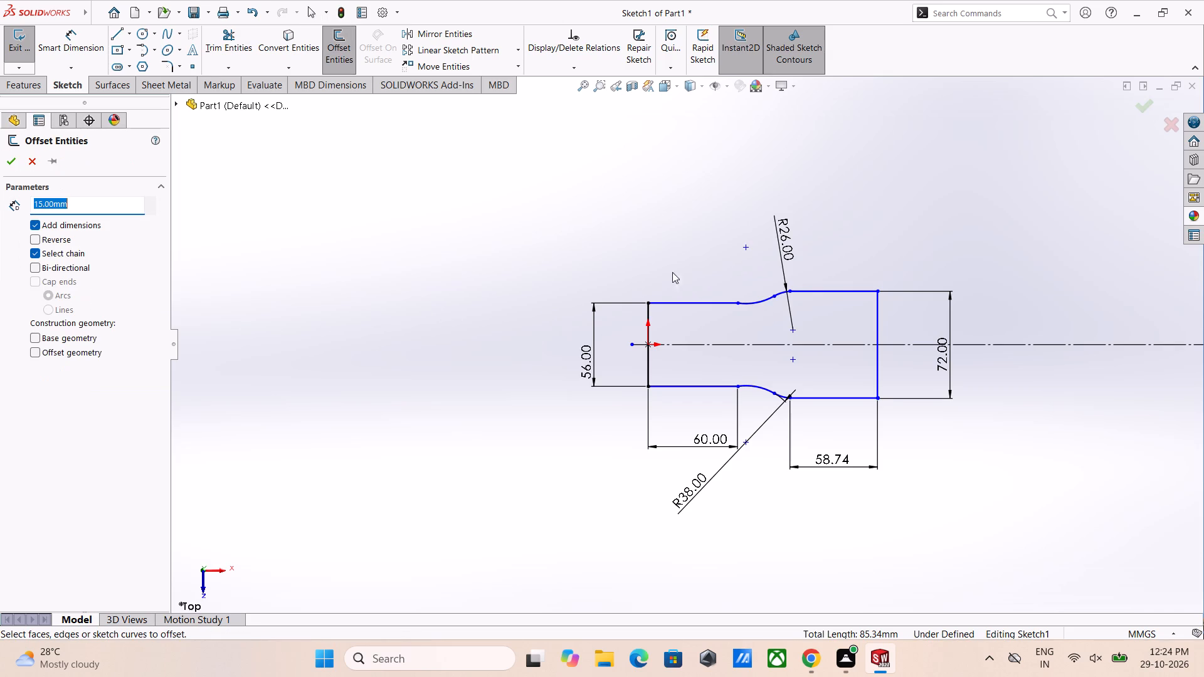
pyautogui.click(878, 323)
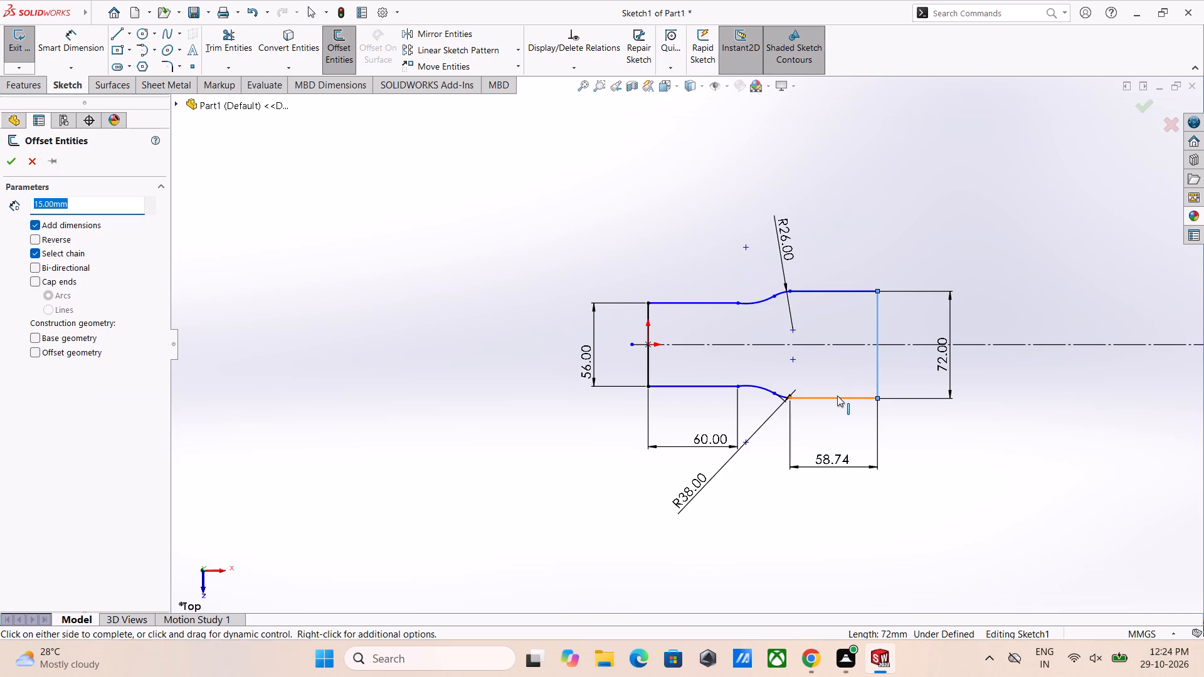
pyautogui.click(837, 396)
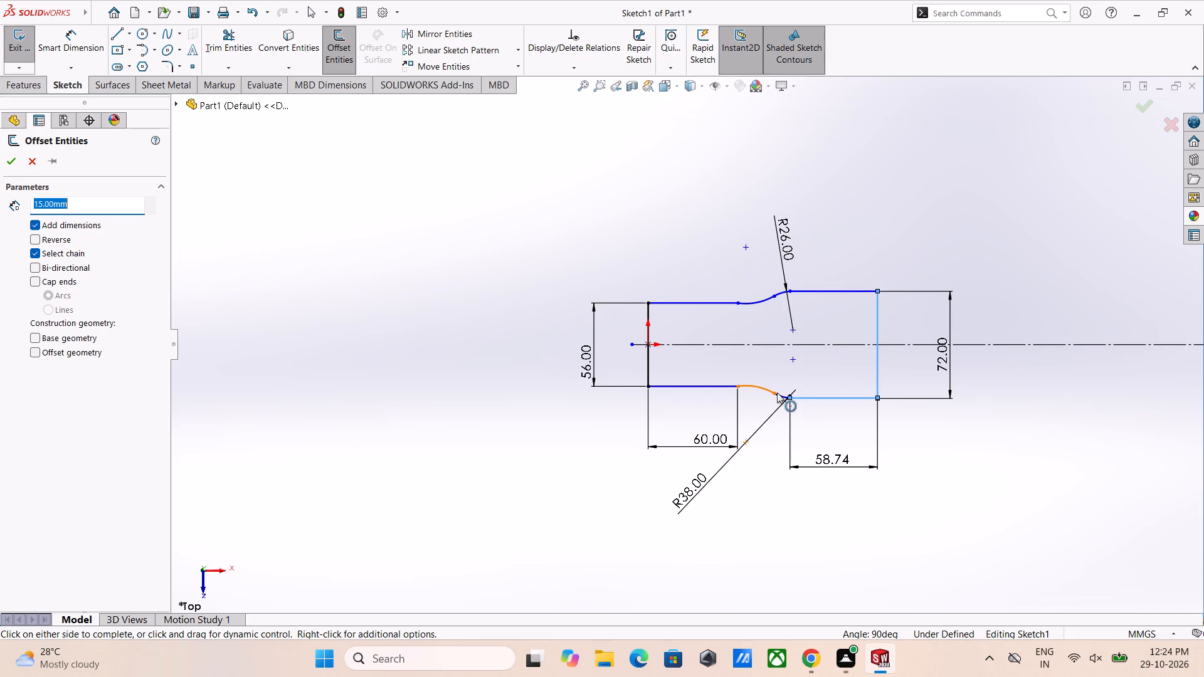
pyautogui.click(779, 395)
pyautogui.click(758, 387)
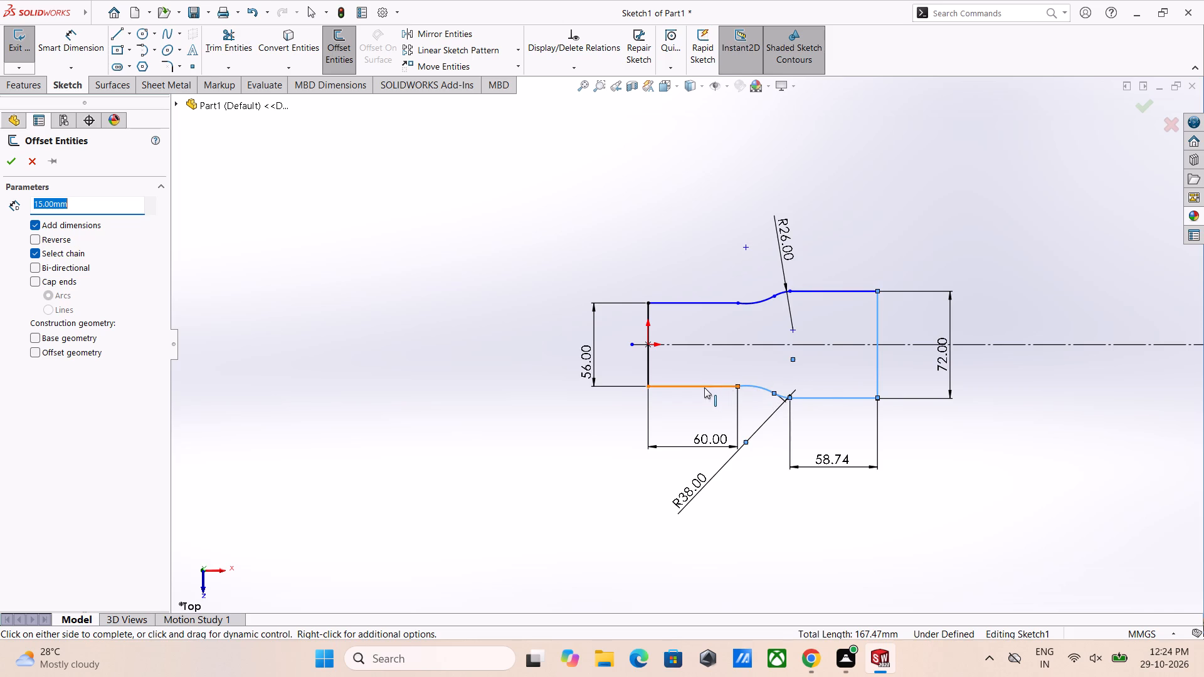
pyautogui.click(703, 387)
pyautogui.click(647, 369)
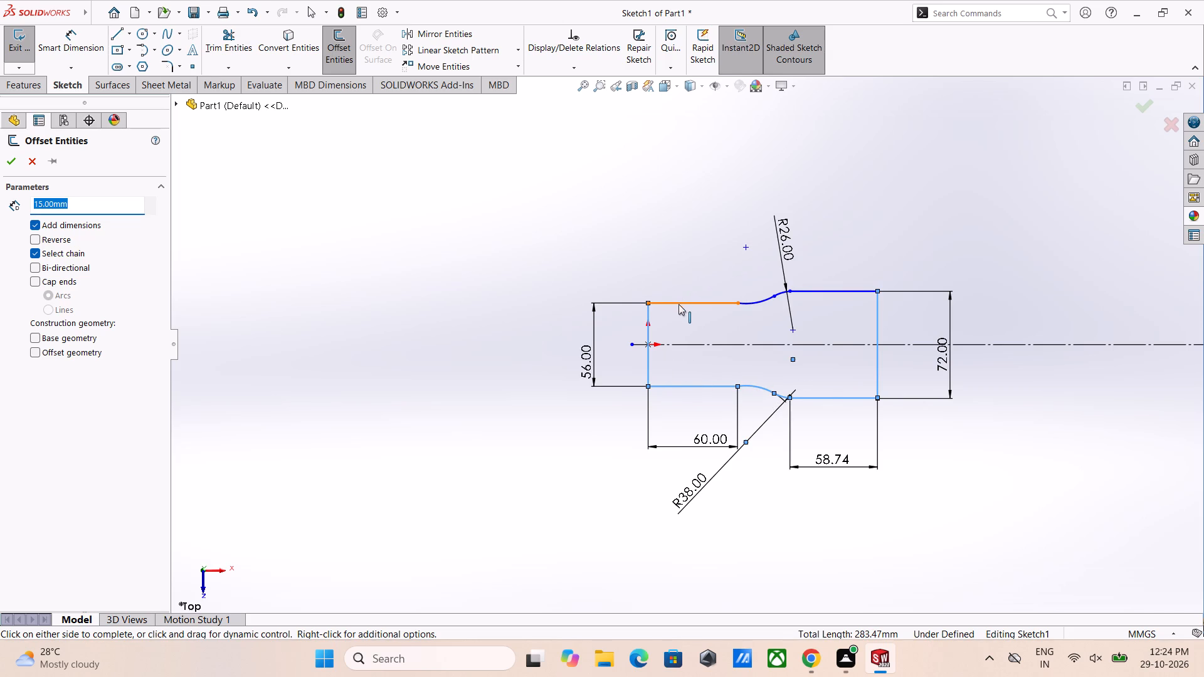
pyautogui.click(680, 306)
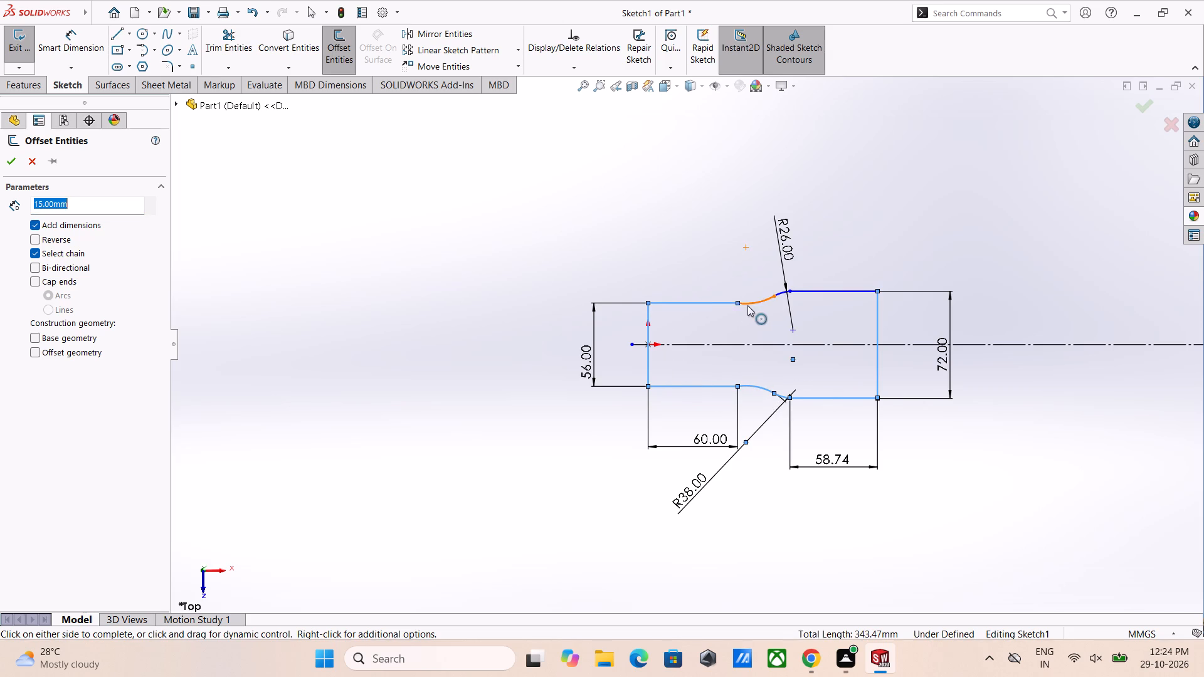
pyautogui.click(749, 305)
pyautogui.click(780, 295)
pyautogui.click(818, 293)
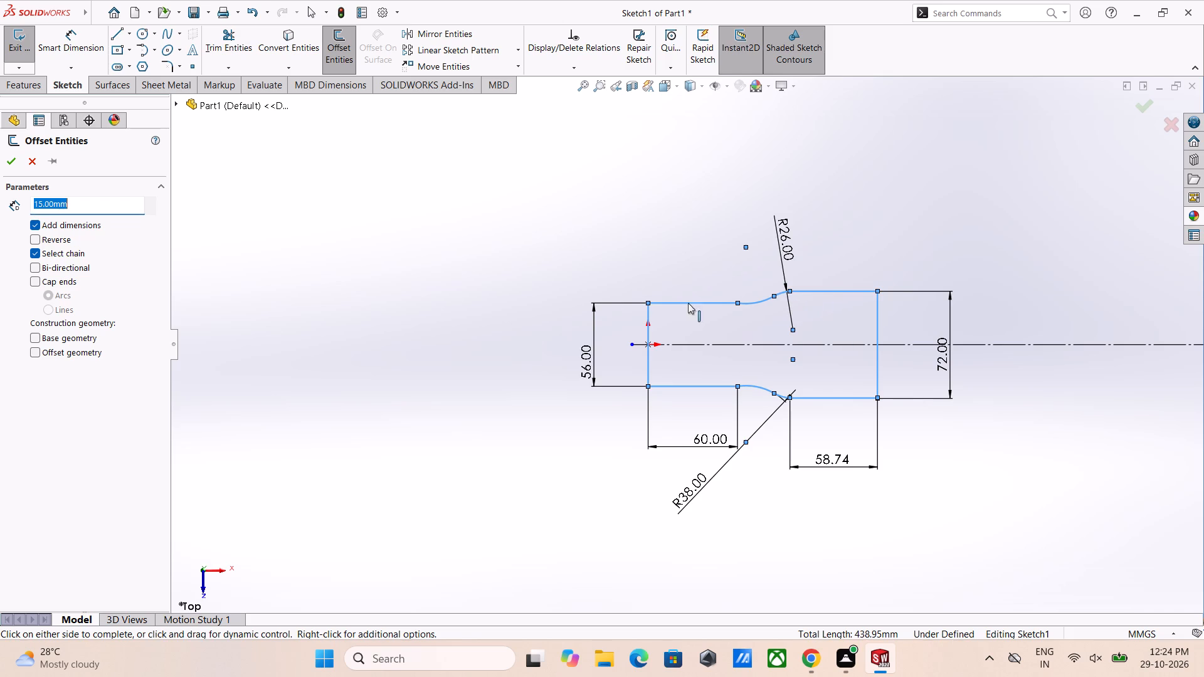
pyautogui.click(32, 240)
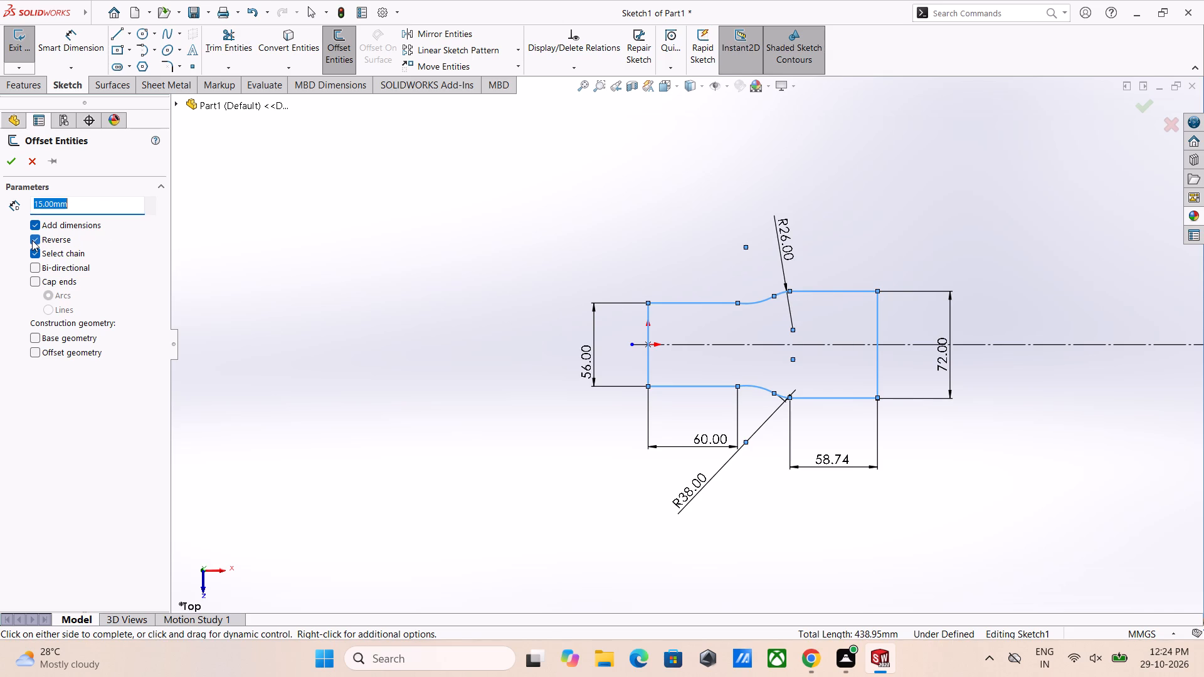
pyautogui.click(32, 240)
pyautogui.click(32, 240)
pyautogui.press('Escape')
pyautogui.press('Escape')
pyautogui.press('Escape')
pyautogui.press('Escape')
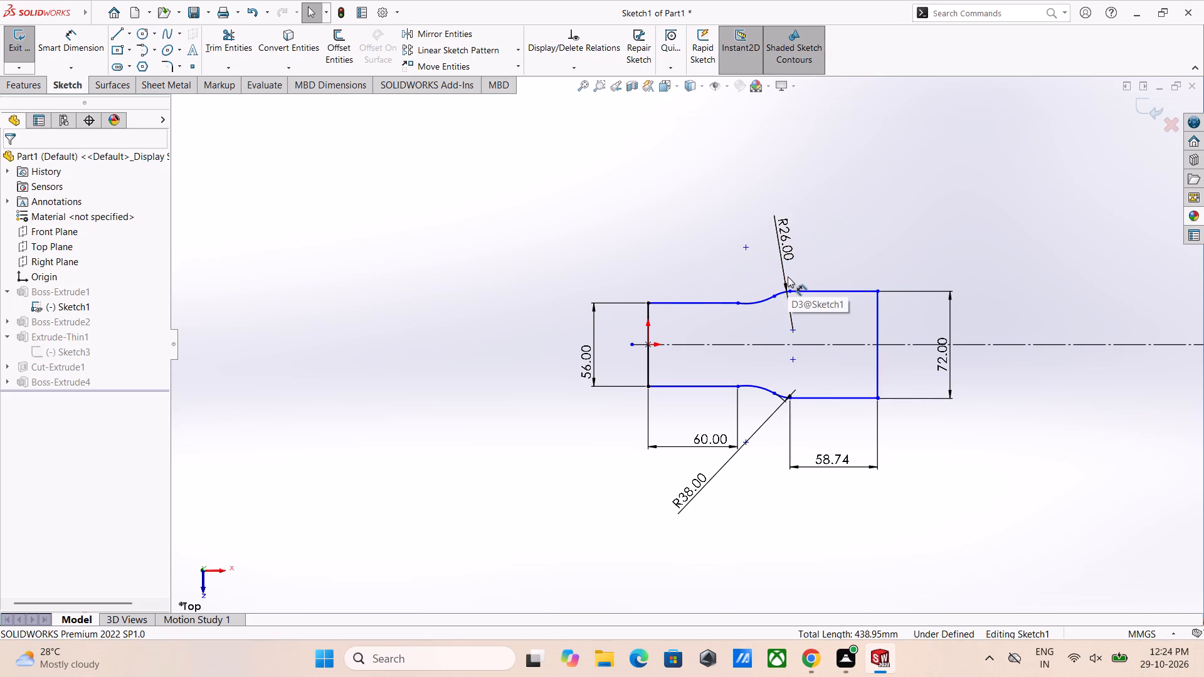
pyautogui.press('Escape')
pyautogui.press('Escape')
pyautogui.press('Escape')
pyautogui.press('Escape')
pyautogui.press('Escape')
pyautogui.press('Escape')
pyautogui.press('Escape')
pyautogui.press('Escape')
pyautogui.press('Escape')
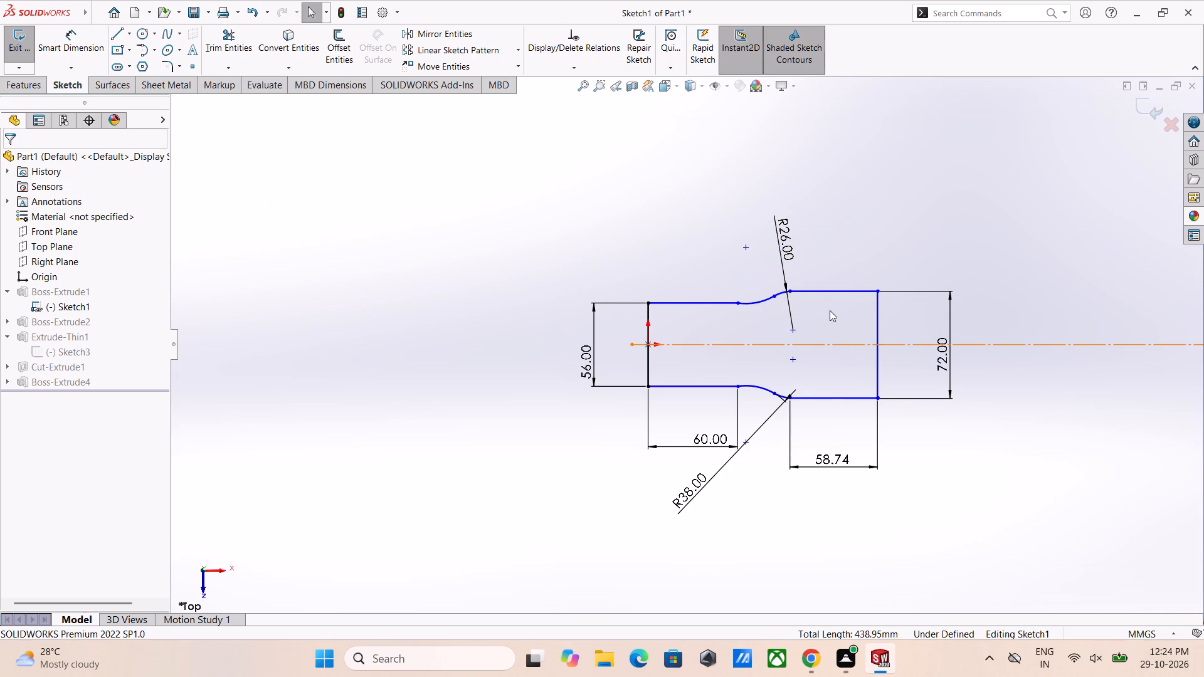
# Set the length dimension of the contour's lower-right horizontal line to 40 mm.
pyautogui.click(837, 459)
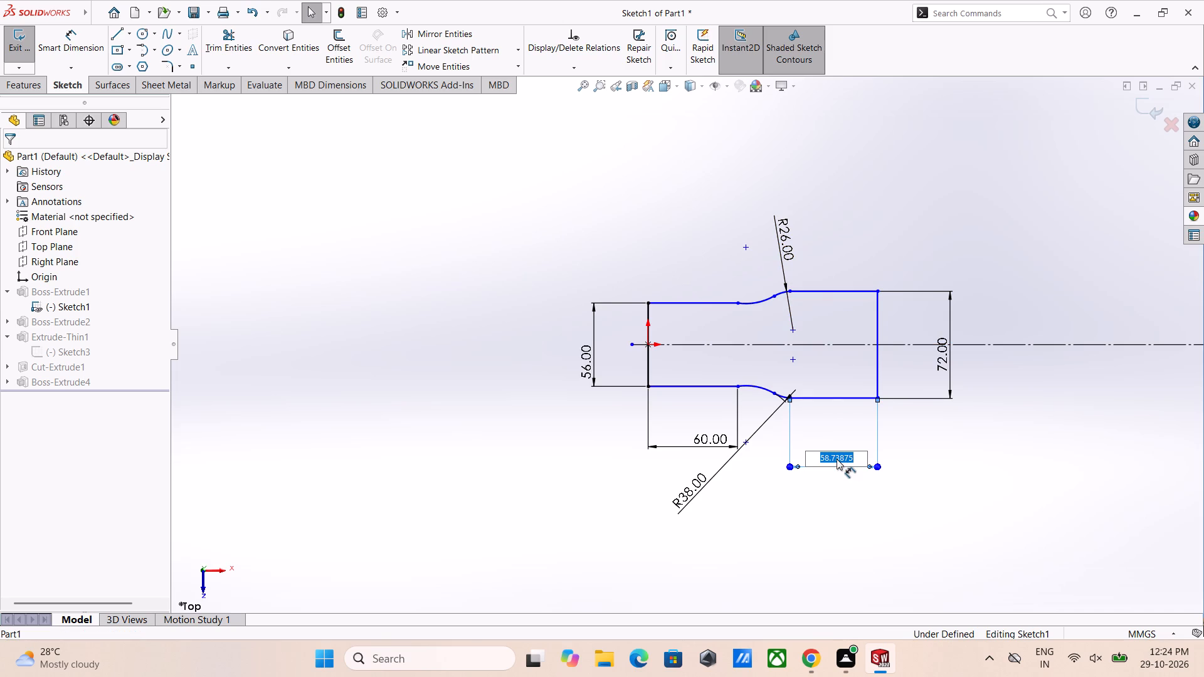
pyautogui.write('40')
pyautogui.press('Return')
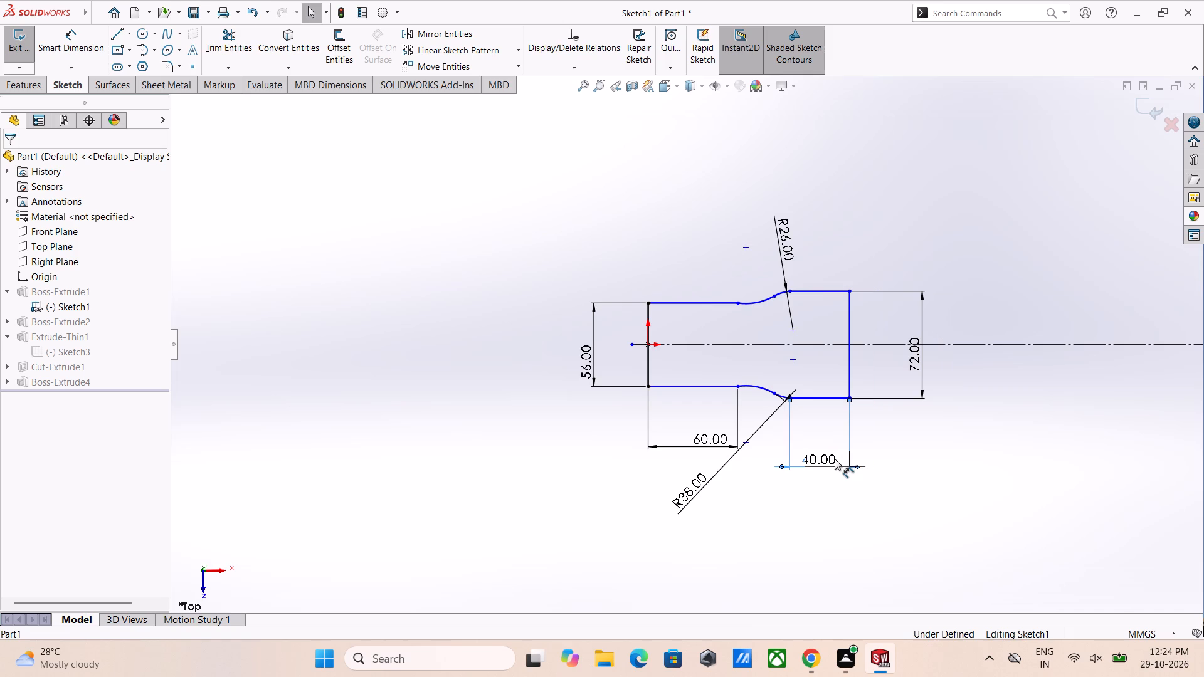
pyautogui.press('Escape')
pyautogui.press('Escape')
pyautogui.press('Escape')
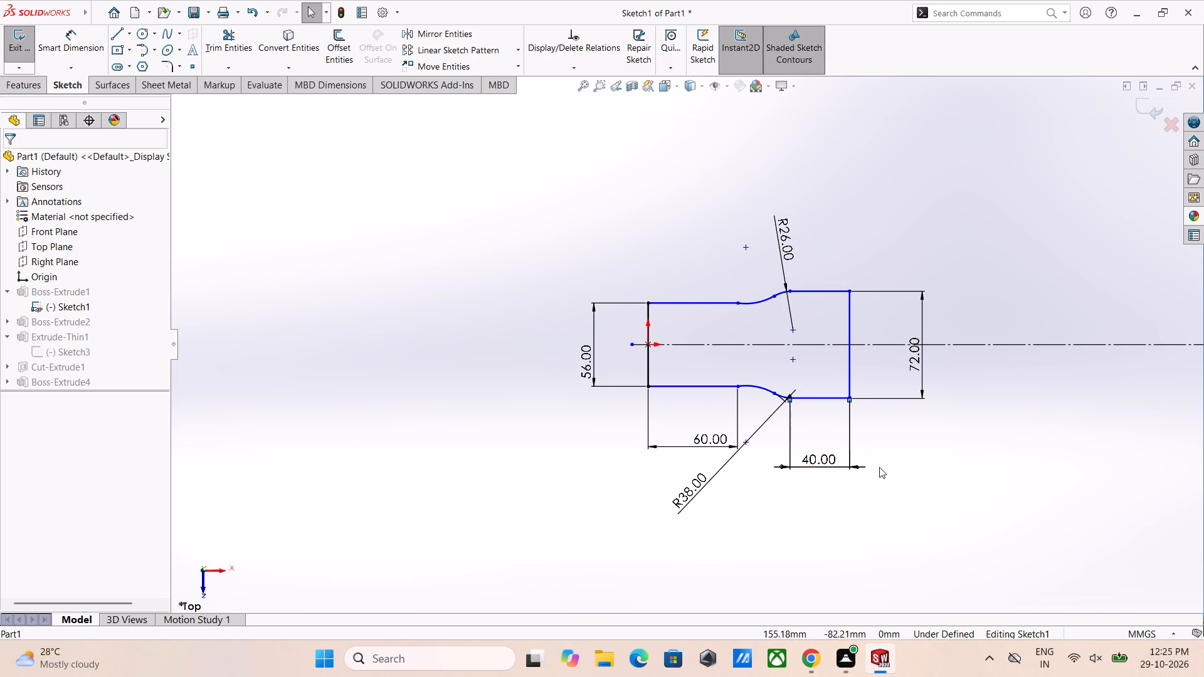
pyautogui.press('Escape')
pyautogui.press('Escape')
pyautogui.press('Escape')
pyautogui.press('Escape')
pyautogui.press('Escape')
pyautogui.press('Escape')
pyautogui.press('Escape')
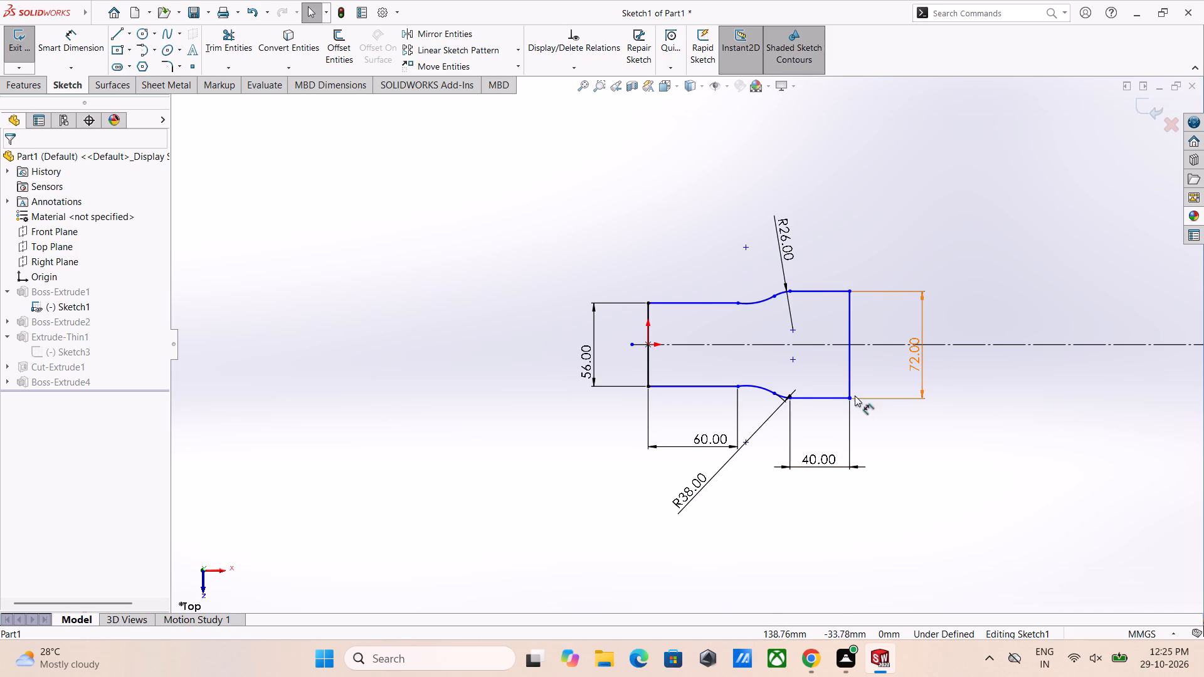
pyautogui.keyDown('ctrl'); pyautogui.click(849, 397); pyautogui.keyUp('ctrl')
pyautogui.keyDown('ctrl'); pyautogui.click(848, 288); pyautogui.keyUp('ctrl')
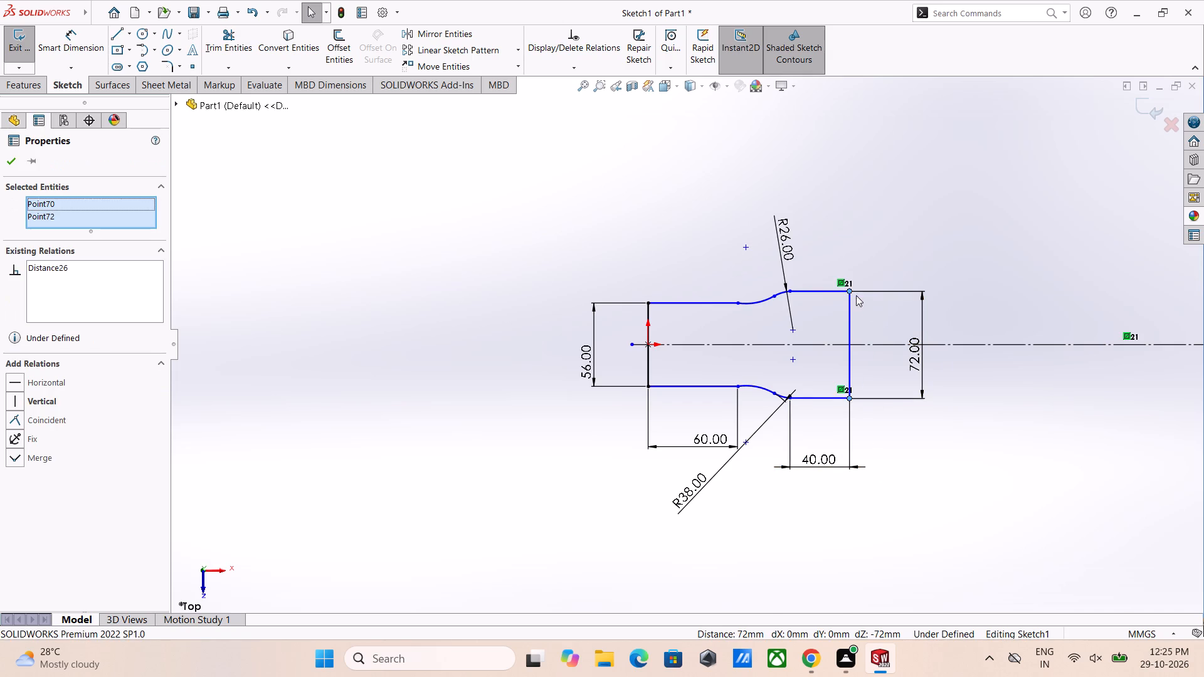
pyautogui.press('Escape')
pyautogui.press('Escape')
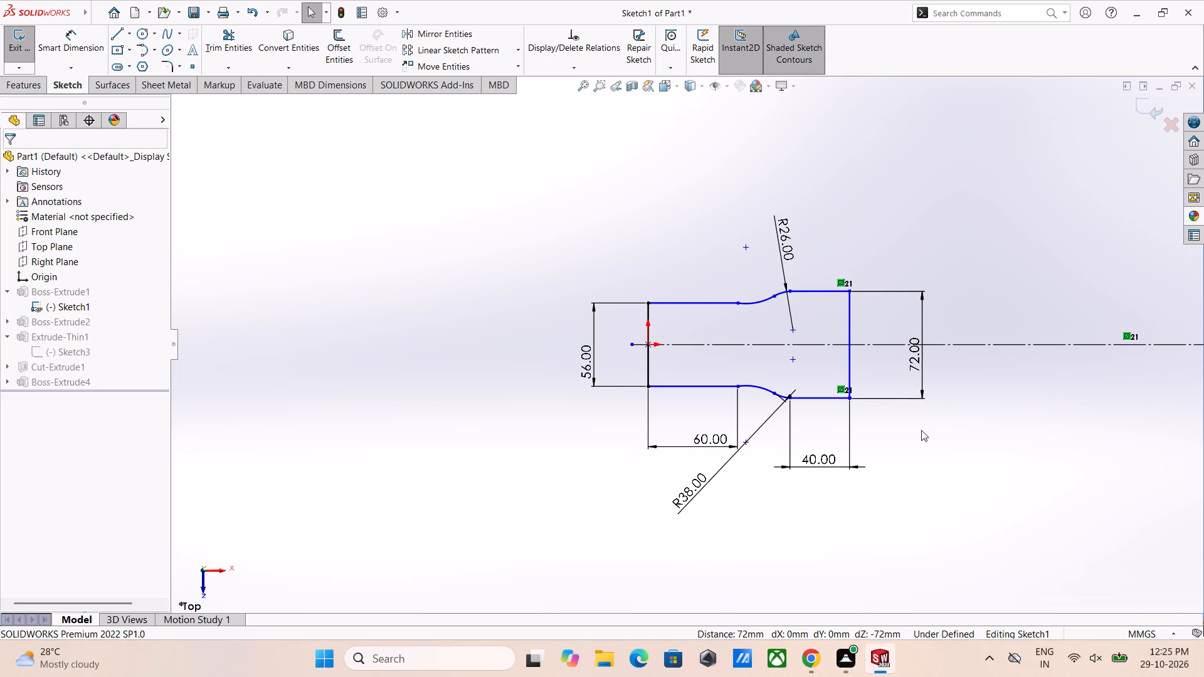
# Fully define all entities in the sketch with automatically calculated relations and dimensions.
pyautogui.click(546, 71)
pyautogui.click(559, 113)
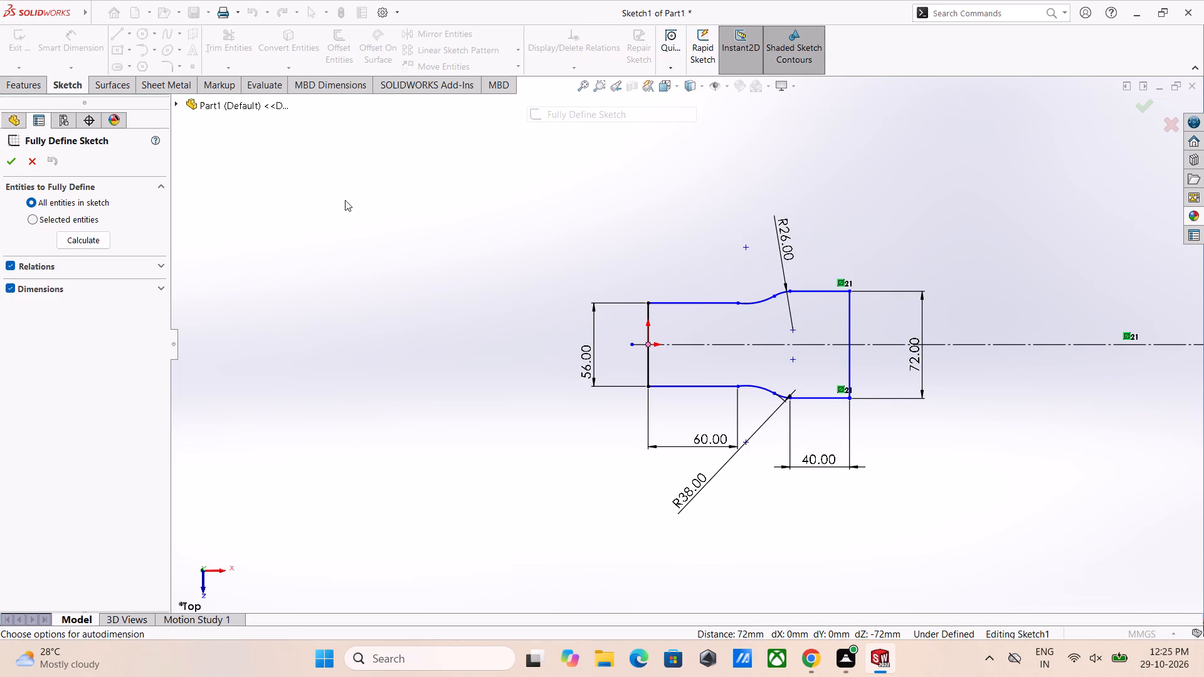
pyautogui.click(87, 238)
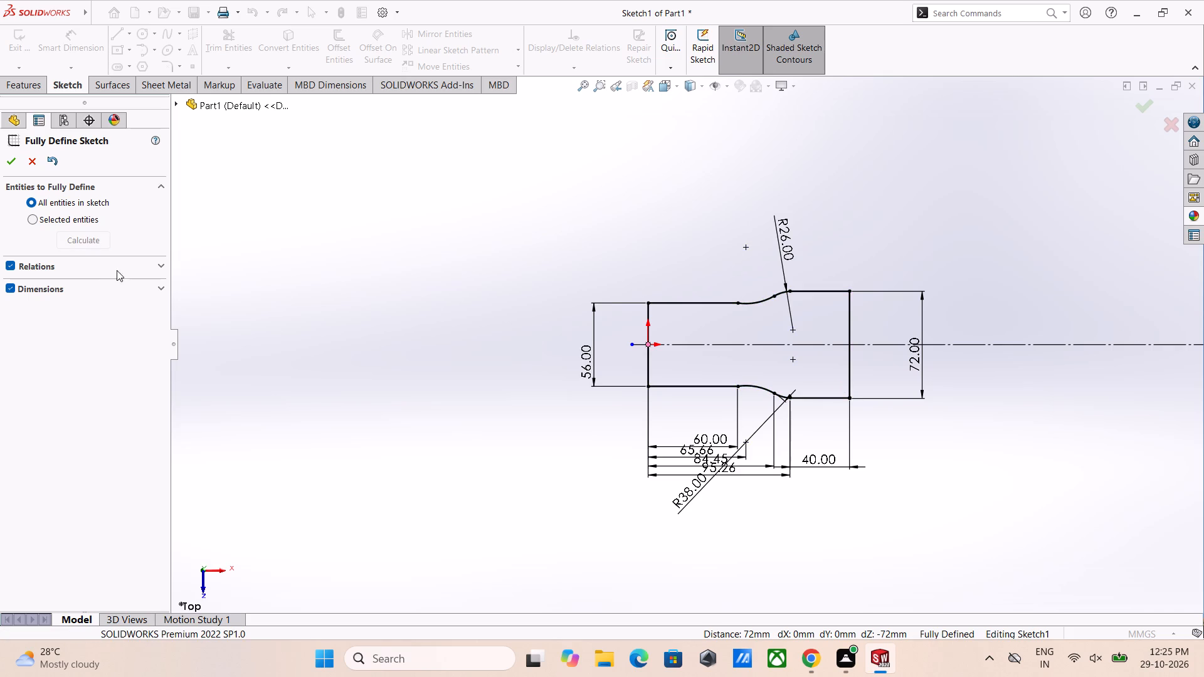
pyautogui.click(9, 160)
# Move the overlapping 65.66 mm, 84.45 mm and 95.26 mm dimensions farther below the contour.
pyautogui.moveTo(704, 439); pyautogui.dragTo(705, 522)
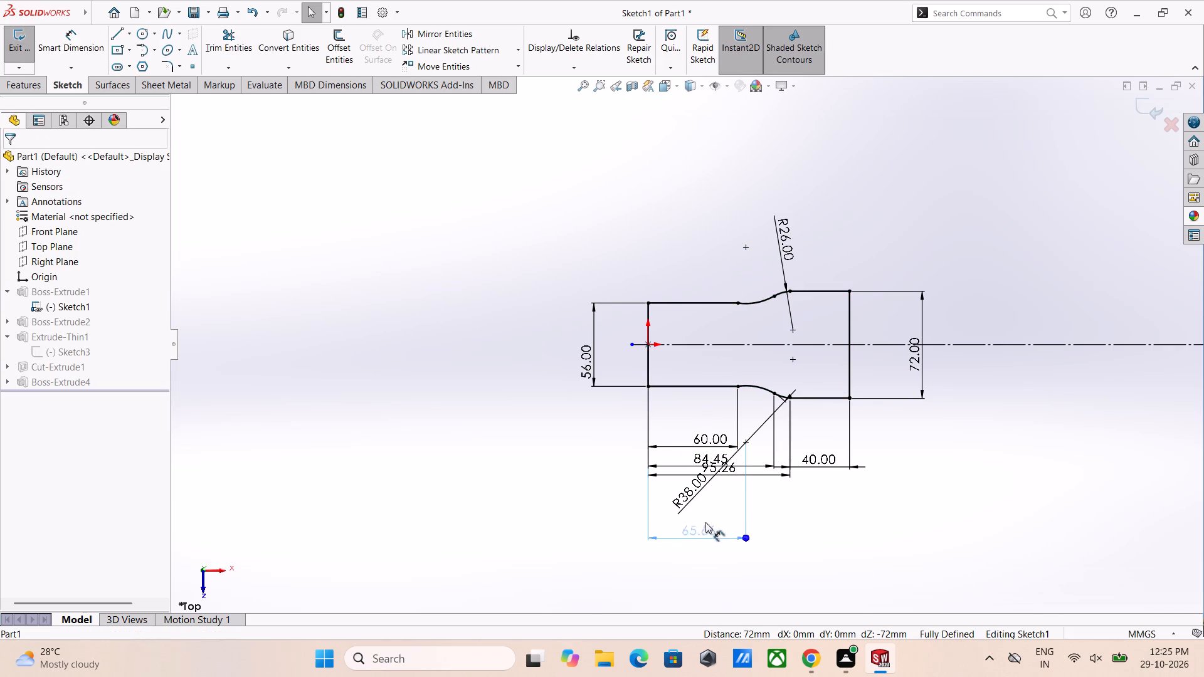
pyautogui.moveTo(705, 522); pyautogui.dragTo(705, 538)
pyautogui.moveTo(708, 460); pyautogui.dragTo(706, 533)
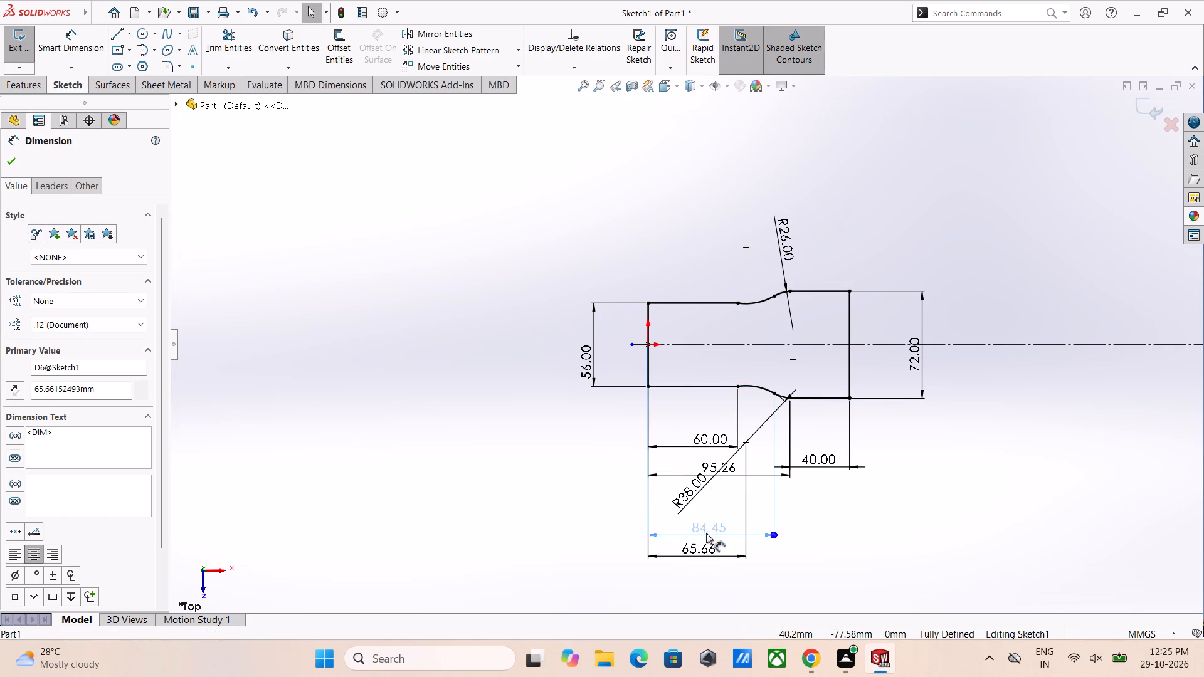
pyautogui.moveTo(706, 533); pyautogui.dragTo(706, 539)
pyautogui.moveTo(718, 470); pyautogui.dragTo(722, 544)
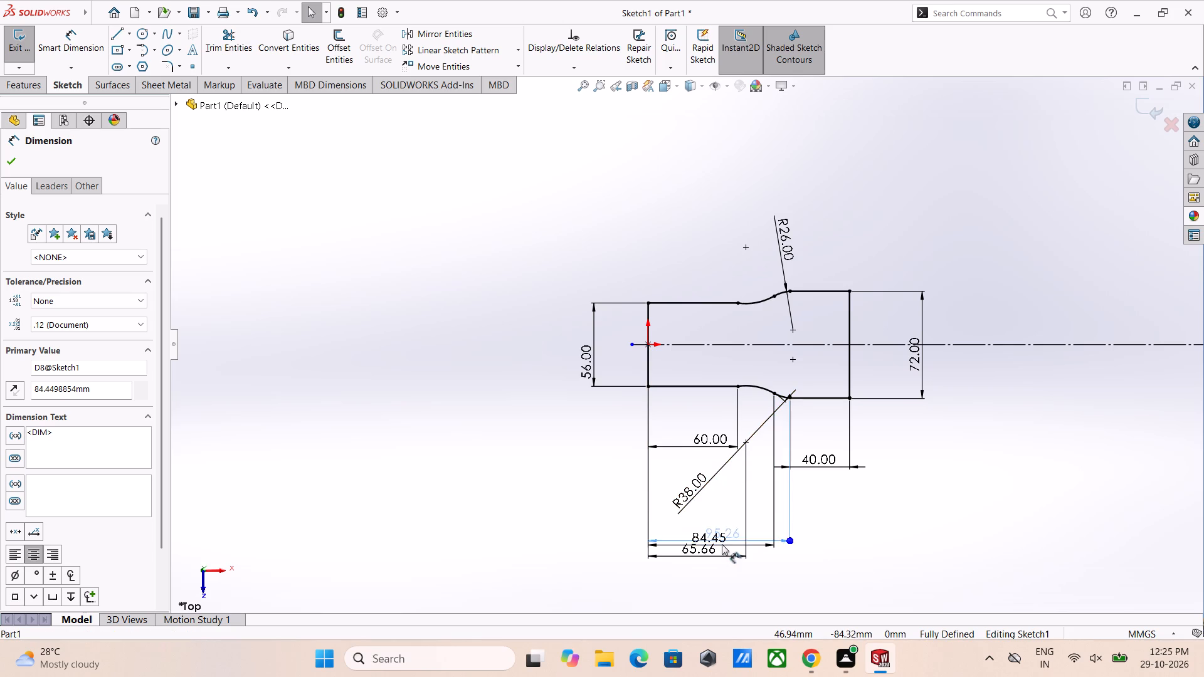
pyautogui.moveTo(722, 544); pyautogui.dragTo(723, 583)
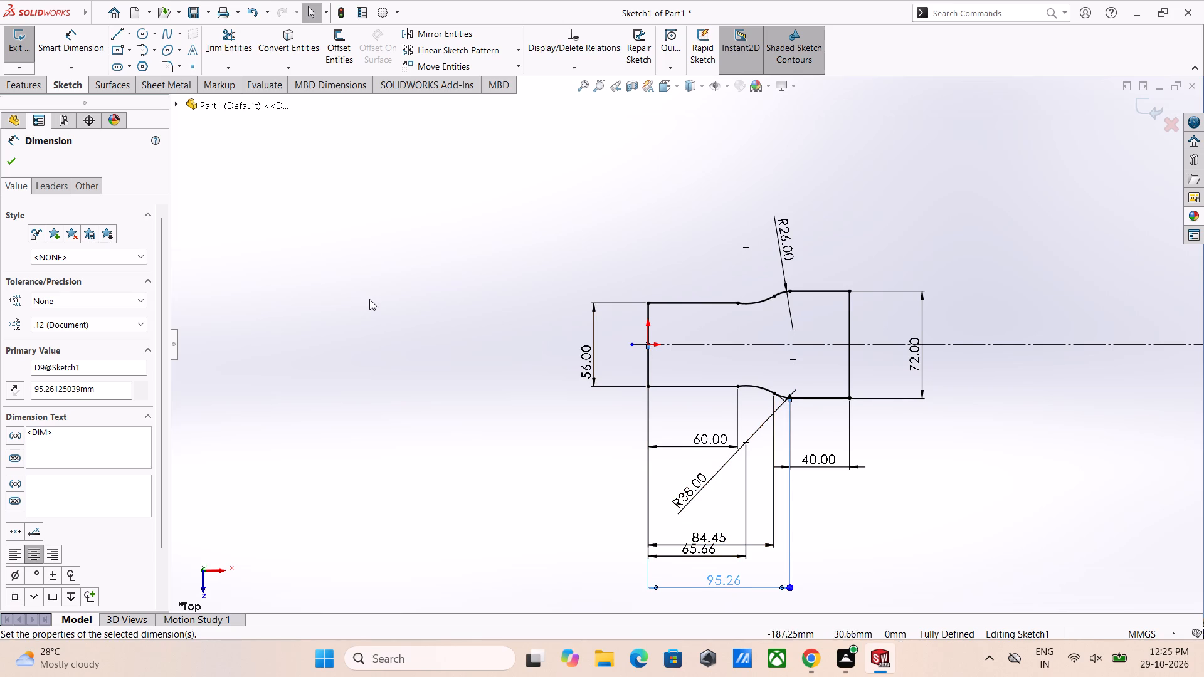
pyautogui.click(15, 166)
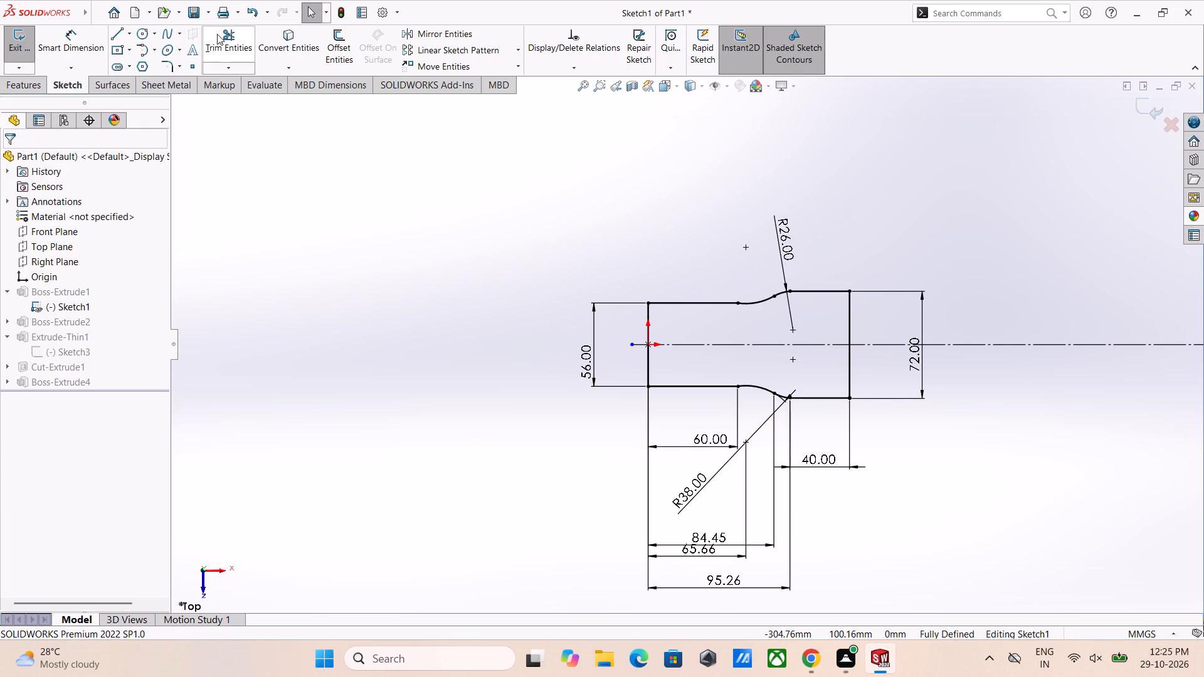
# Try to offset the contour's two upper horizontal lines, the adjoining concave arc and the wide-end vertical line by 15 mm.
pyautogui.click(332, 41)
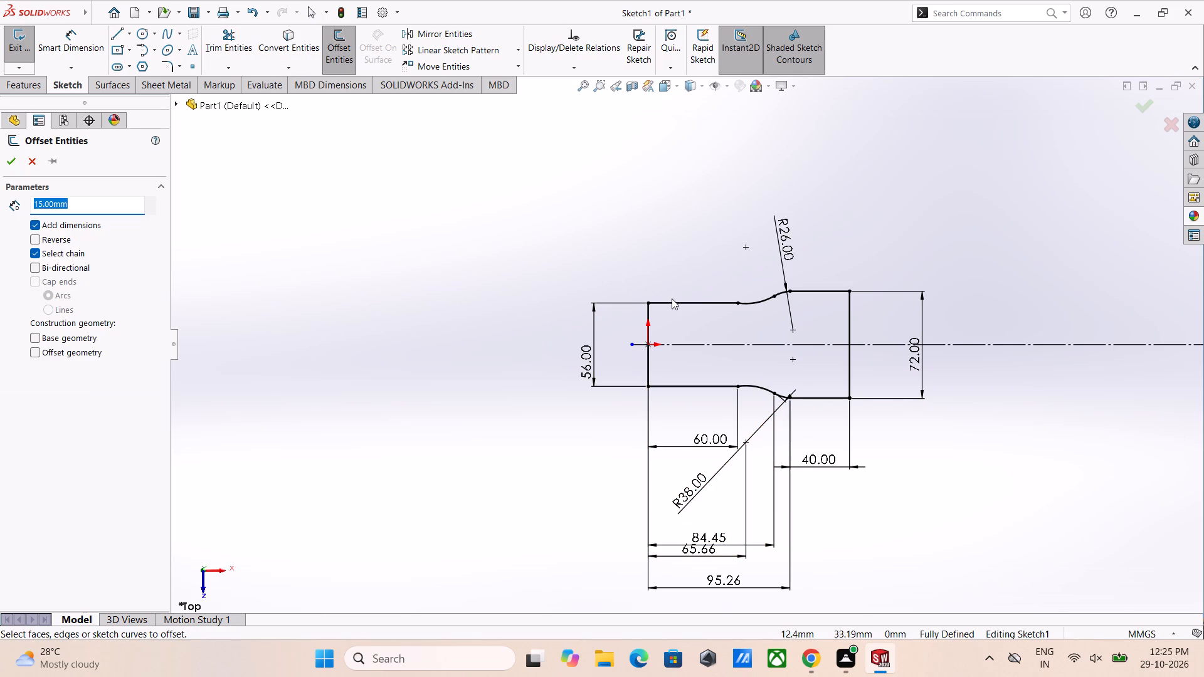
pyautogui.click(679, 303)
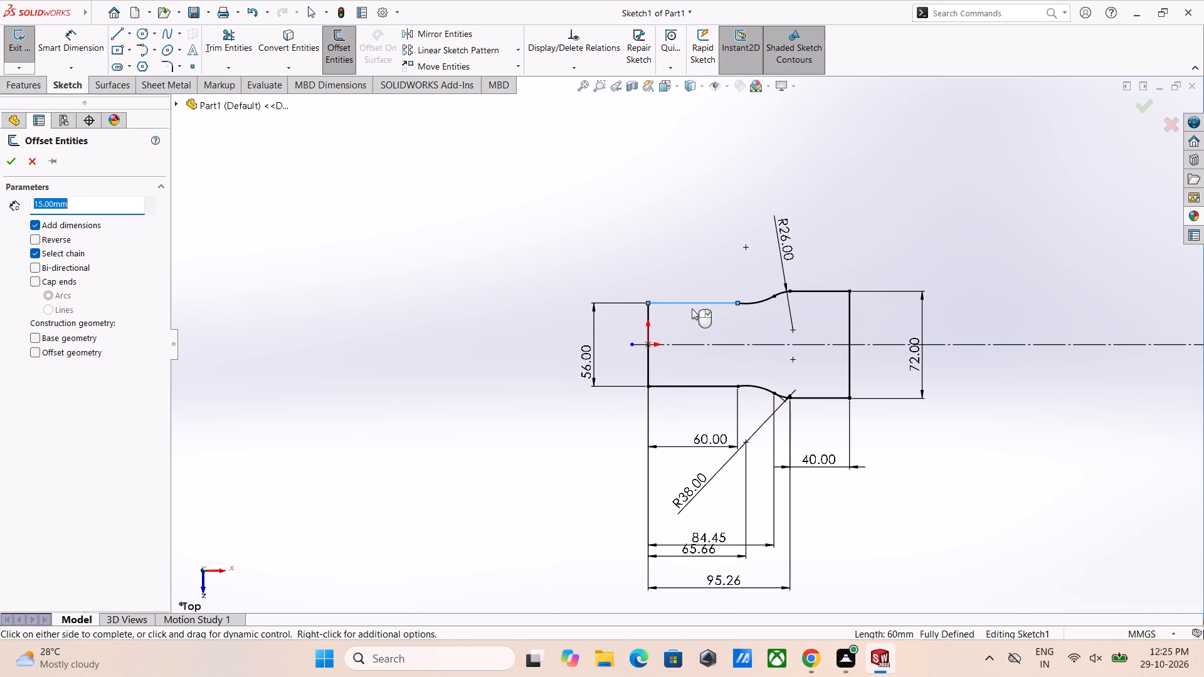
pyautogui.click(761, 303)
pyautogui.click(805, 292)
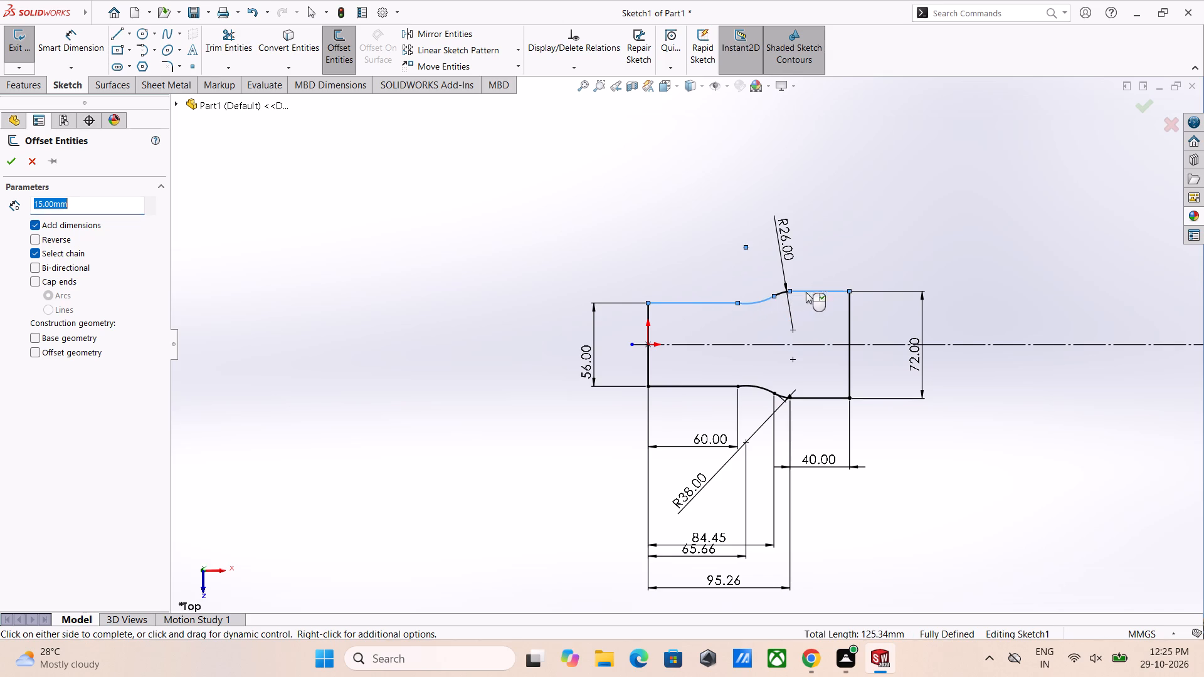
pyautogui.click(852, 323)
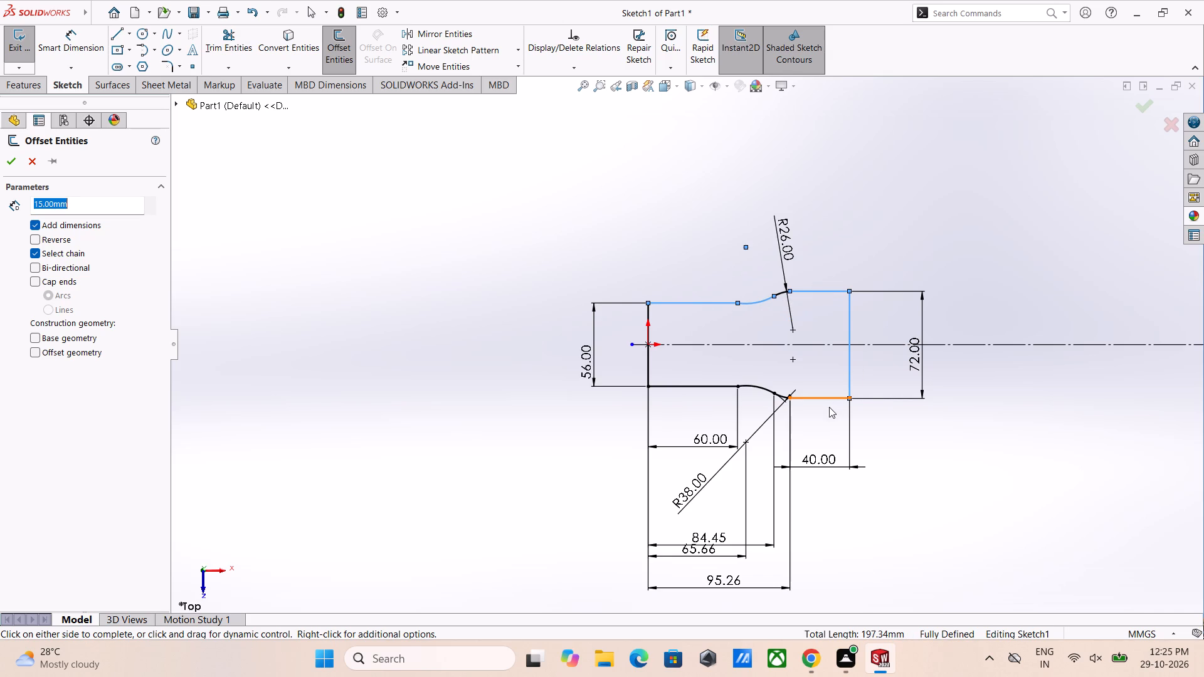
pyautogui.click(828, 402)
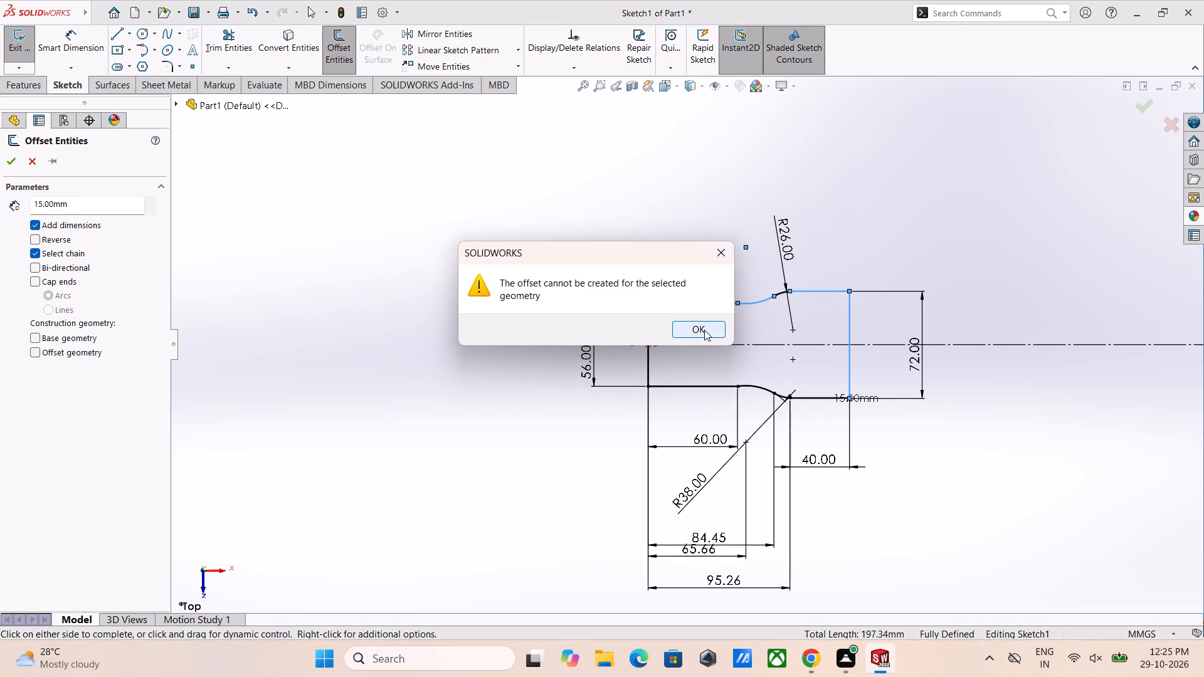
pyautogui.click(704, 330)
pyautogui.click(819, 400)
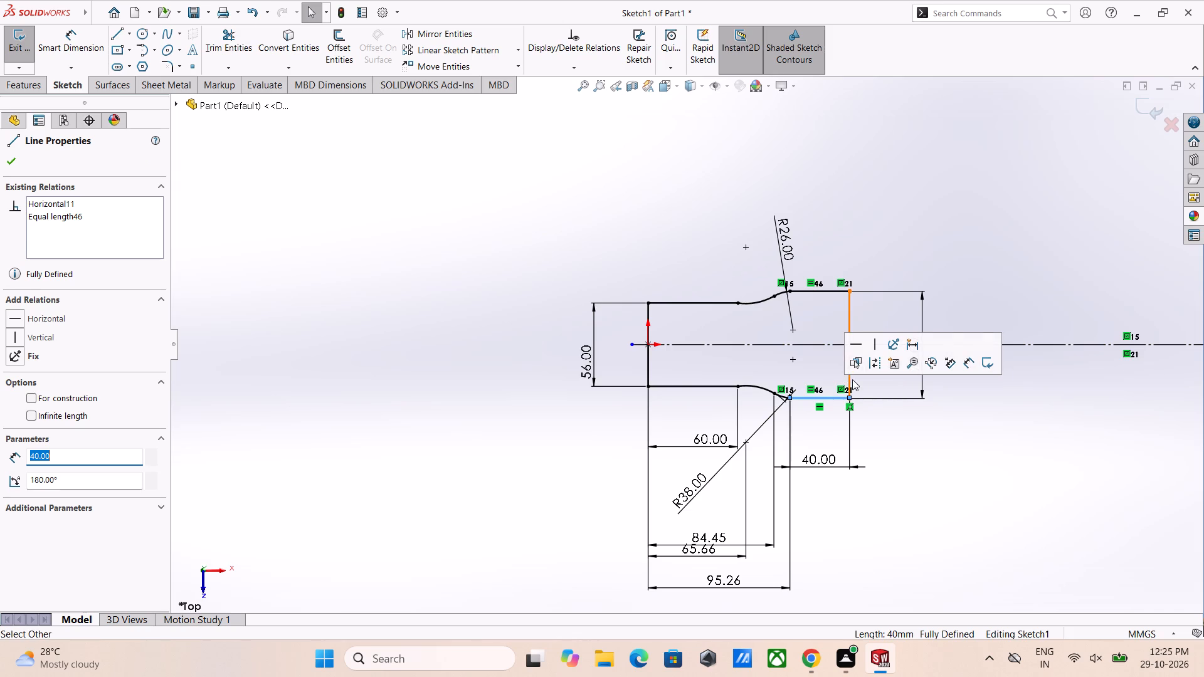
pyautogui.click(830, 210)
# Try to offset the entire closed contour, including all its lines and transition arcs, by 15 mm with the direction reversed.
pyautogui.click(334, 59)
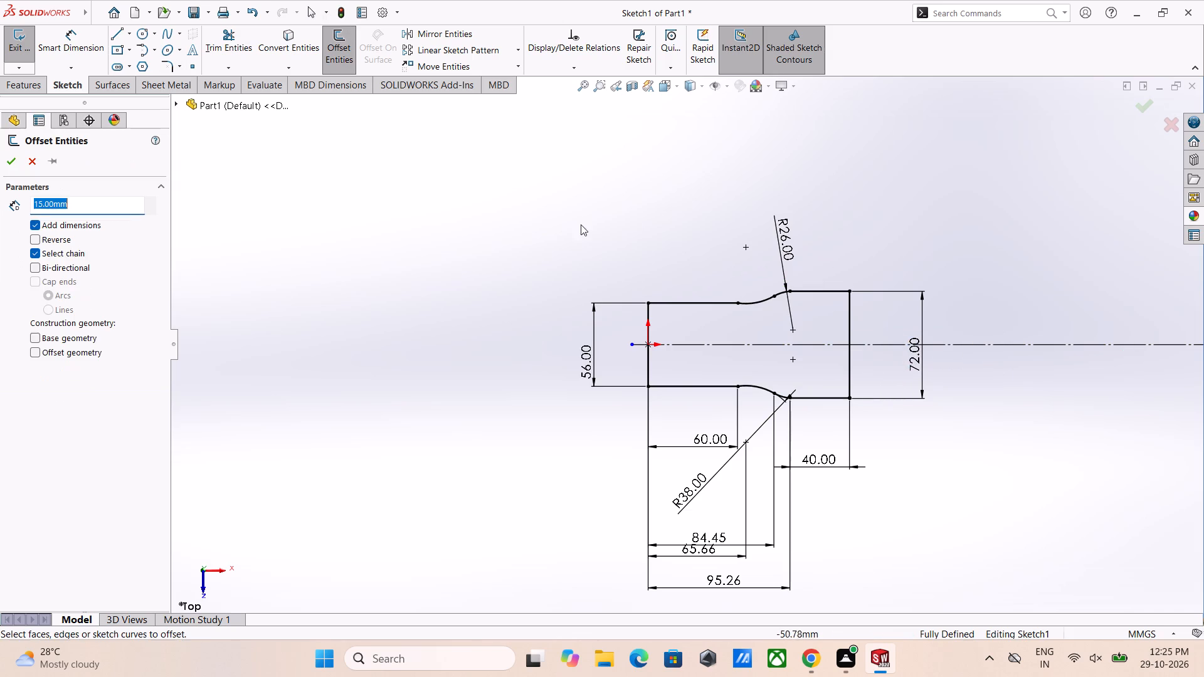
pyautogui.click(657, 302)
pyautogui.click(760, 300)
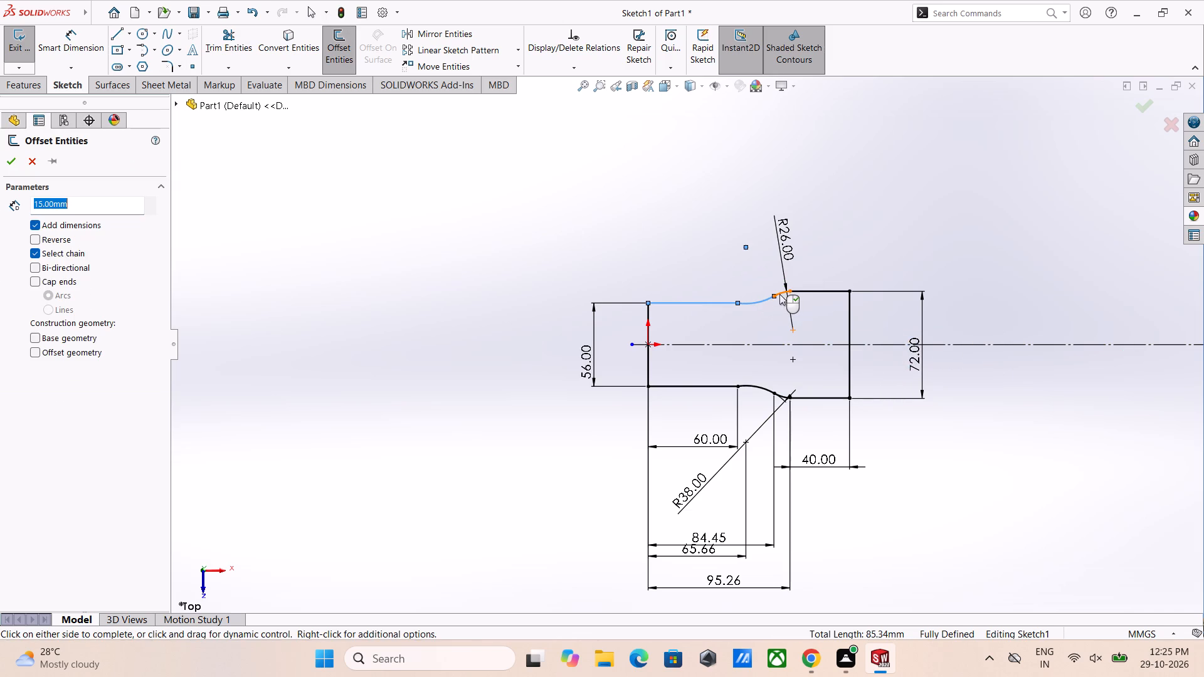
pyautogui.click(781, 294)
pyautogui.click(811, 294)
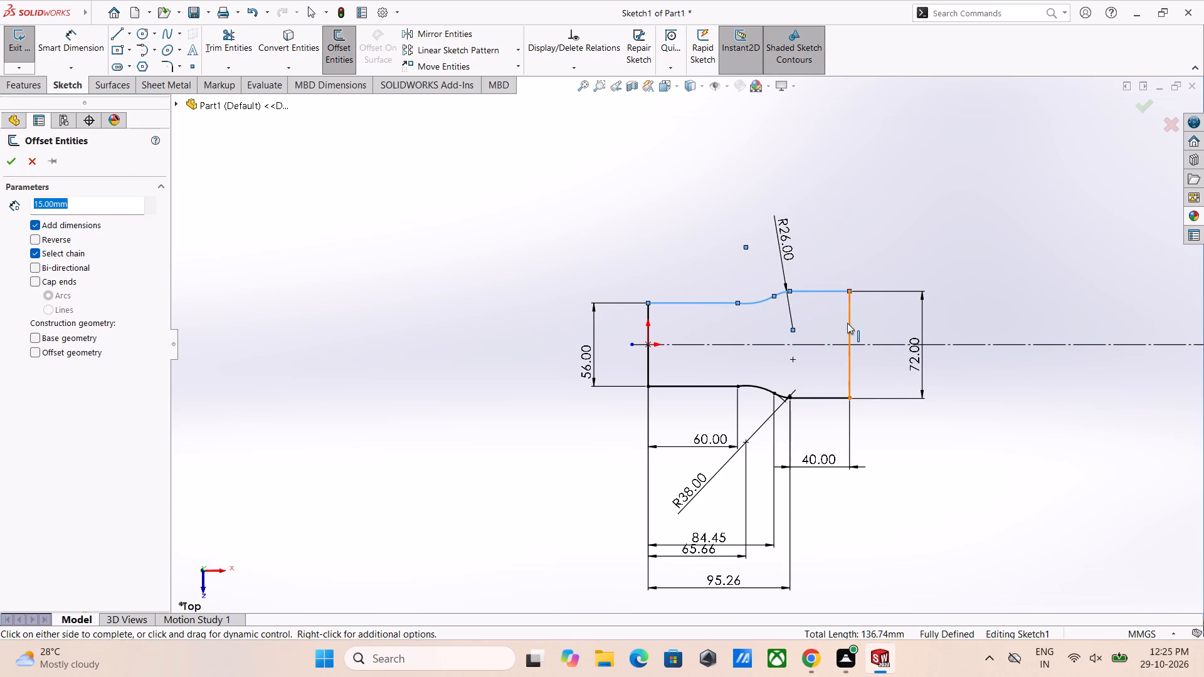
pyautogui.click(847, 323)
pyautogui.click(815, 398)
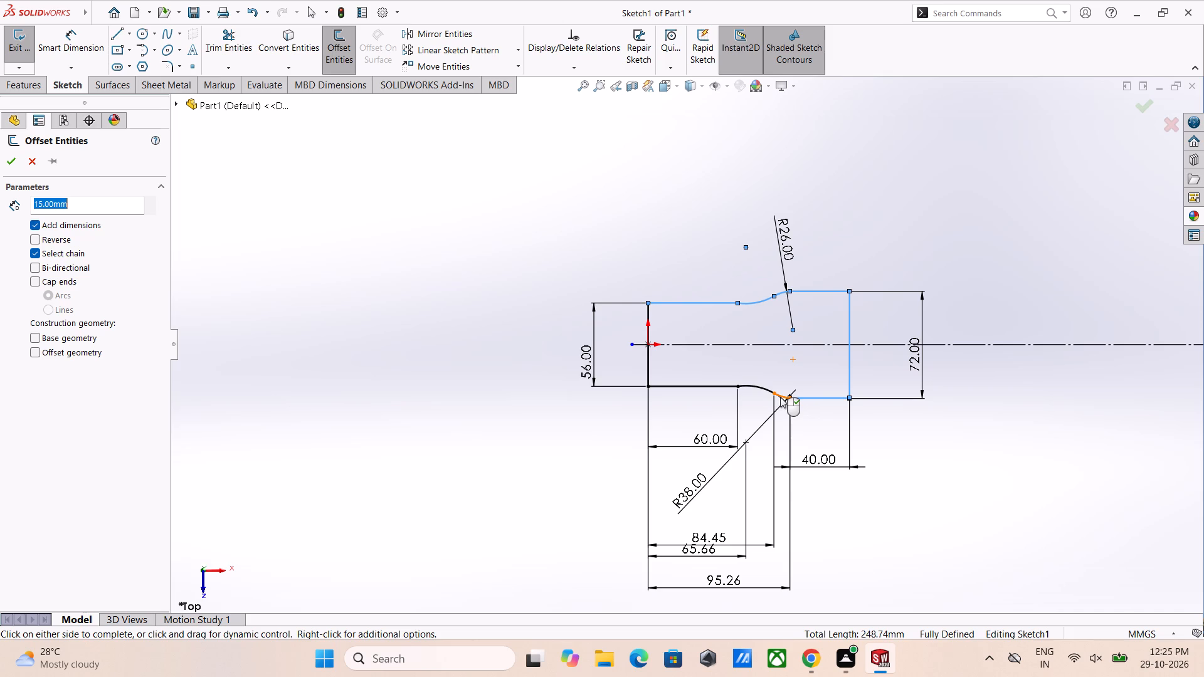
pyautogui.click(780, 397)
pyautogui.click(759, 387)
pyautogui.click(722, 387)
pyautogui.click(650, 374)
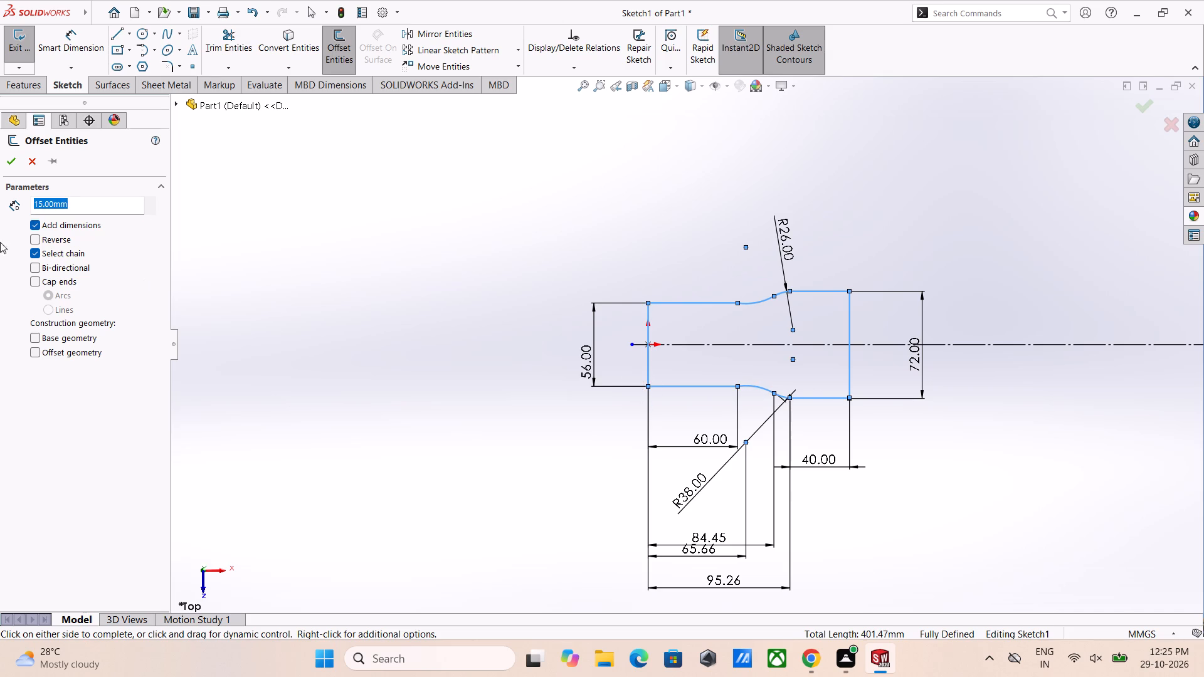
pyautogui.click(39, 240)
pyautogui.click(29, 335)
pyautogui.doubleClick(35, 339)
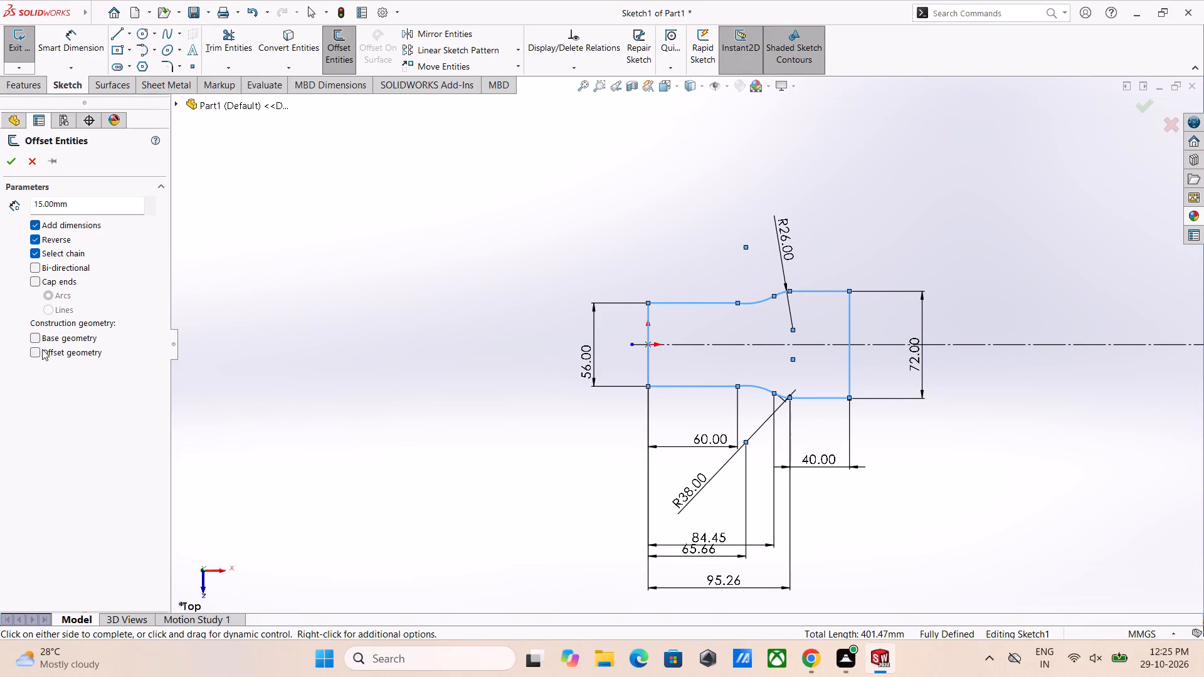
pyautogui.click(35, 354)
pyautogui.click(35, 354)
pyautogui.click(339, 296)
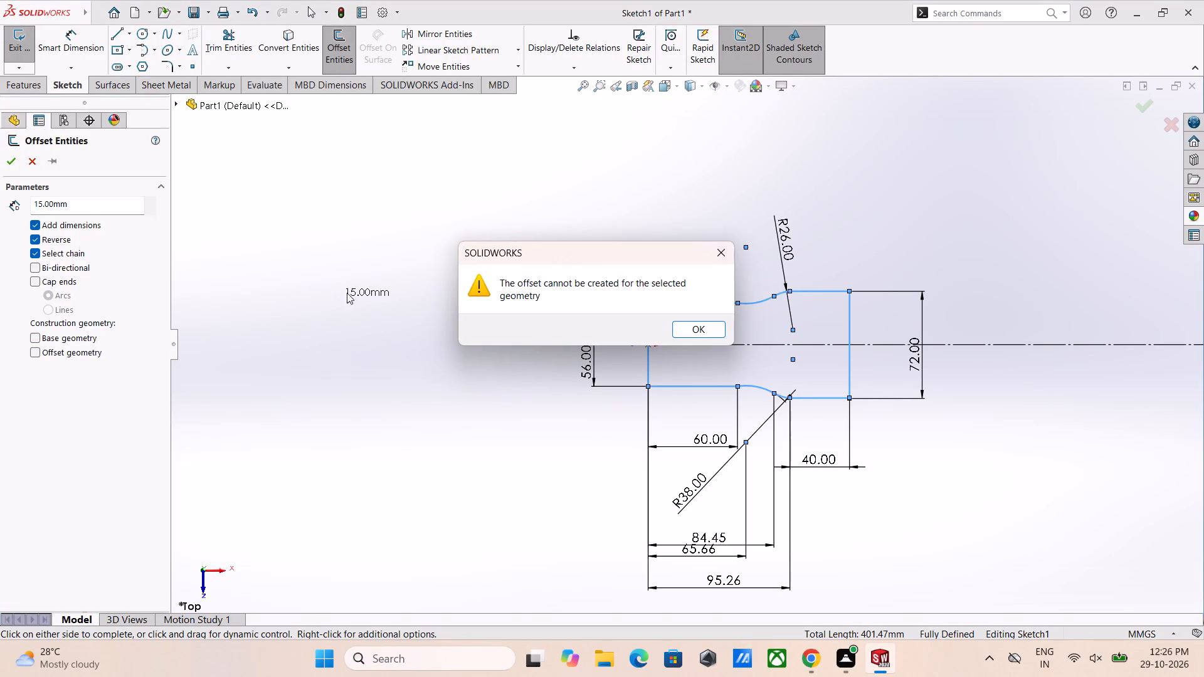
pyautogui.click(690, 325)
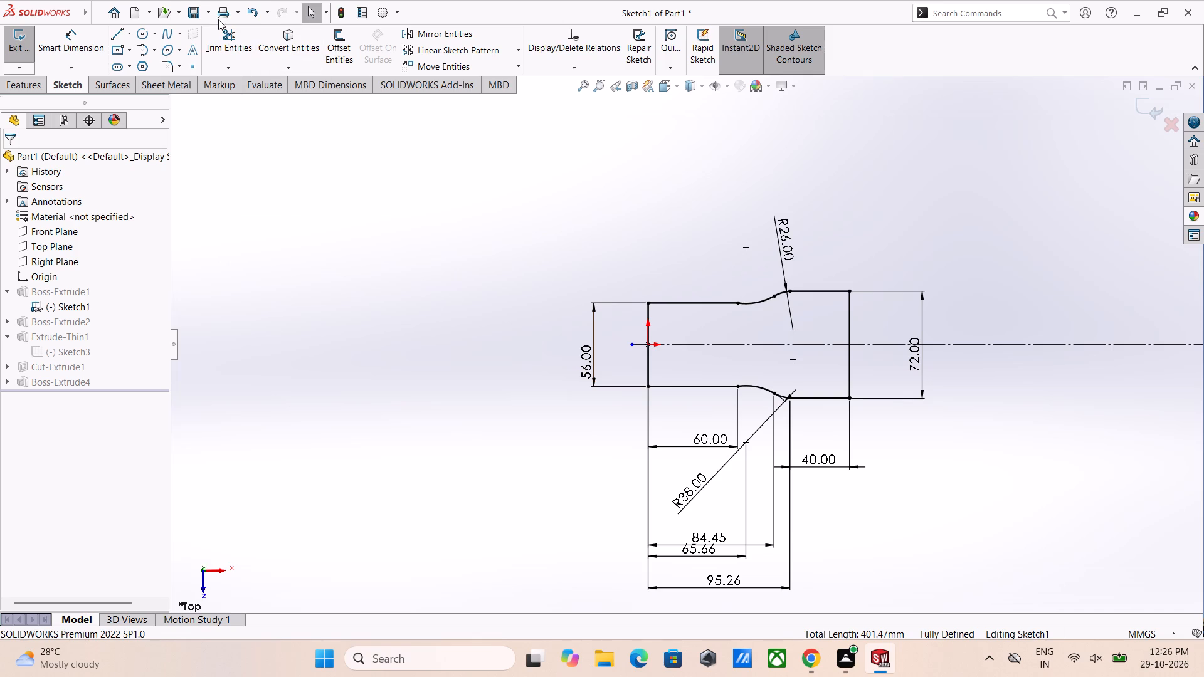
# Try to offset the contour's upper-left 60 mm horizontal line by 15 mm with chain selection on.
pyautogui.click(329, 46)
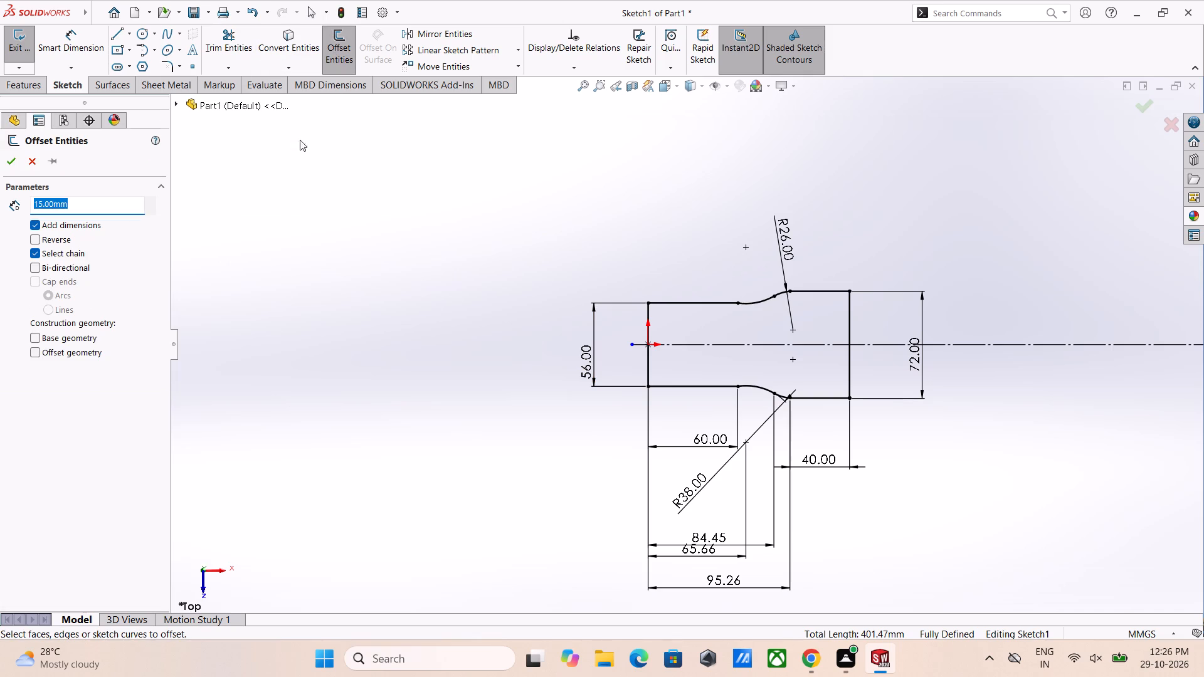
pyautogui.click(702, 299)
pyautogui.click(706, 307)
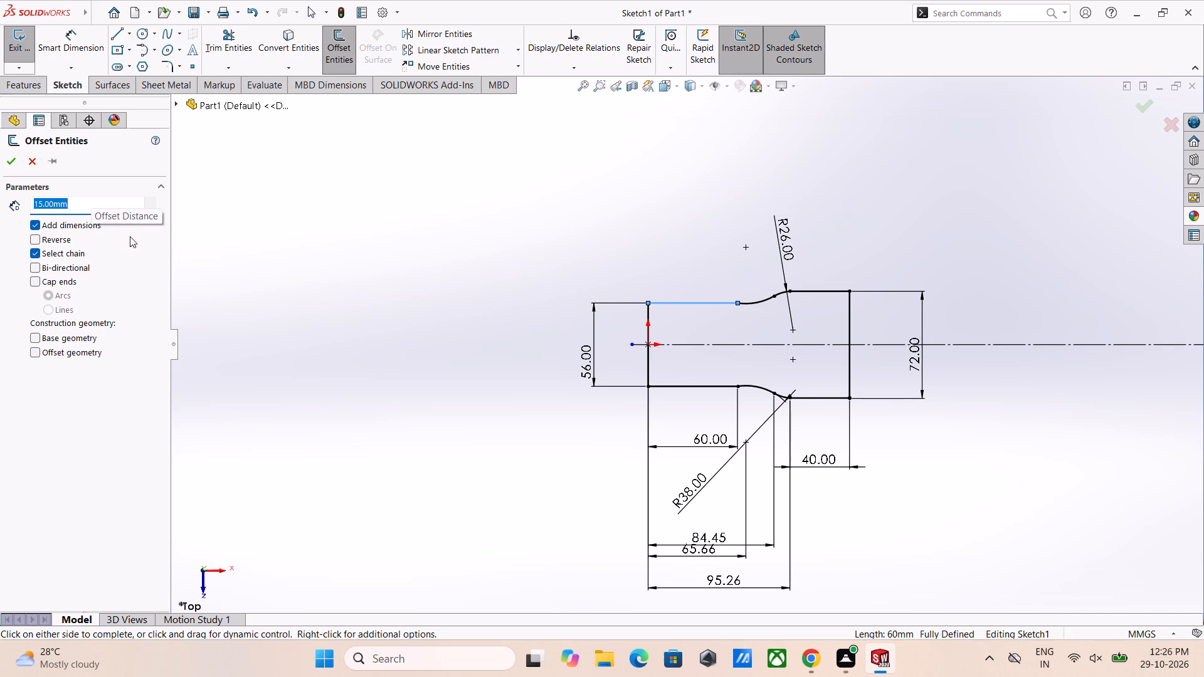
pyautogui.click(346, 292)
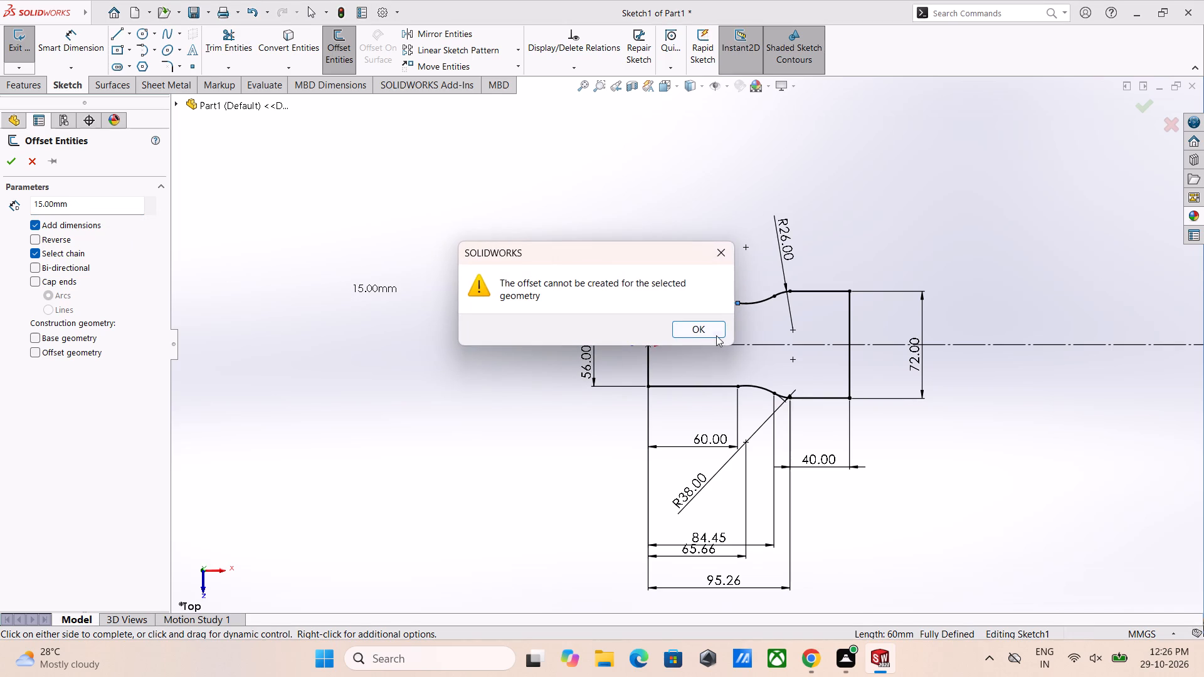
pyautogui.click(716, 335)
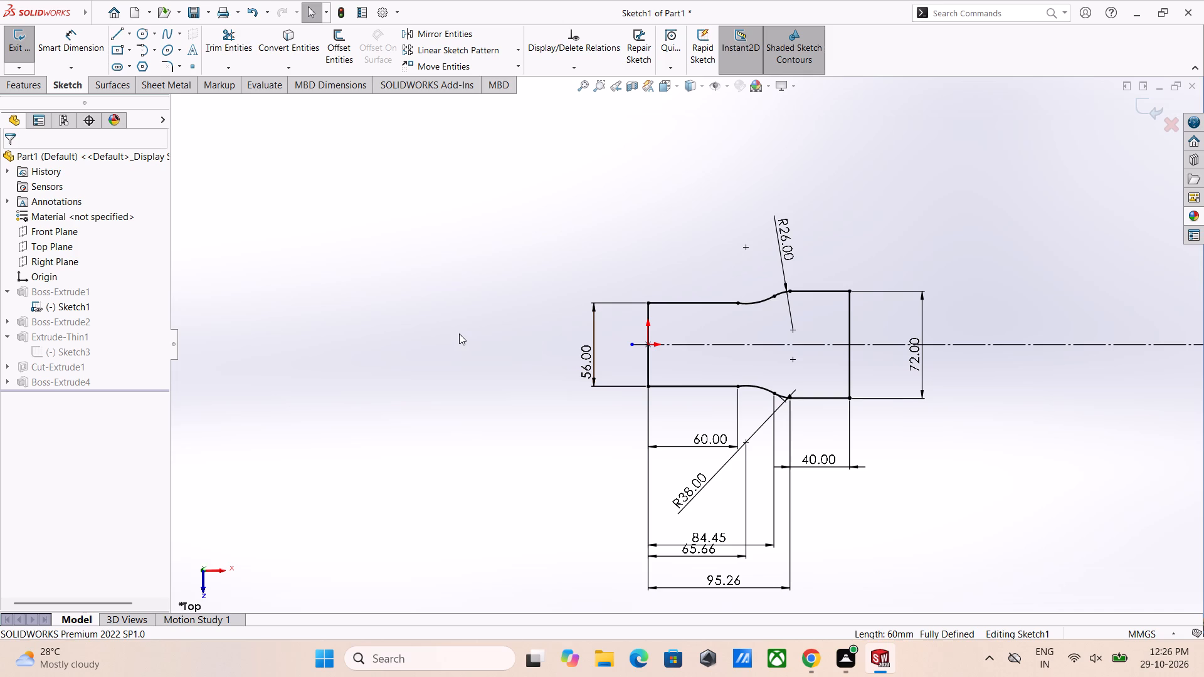
# Create a new blank part document.
pyautogui.hotkey('ctrl', 'n')
pyautogui.press('Return')
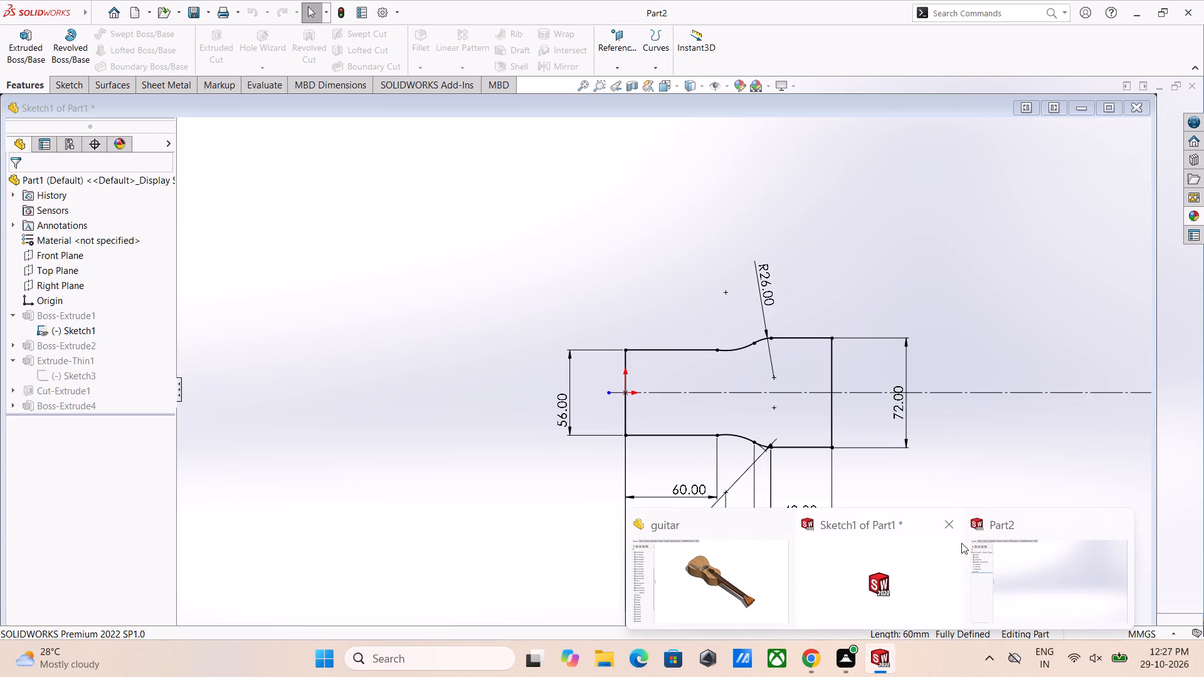
# Close the Part1 document without saving its changes and return to the blank Part2 document.
pyautogui.click(956, 522)
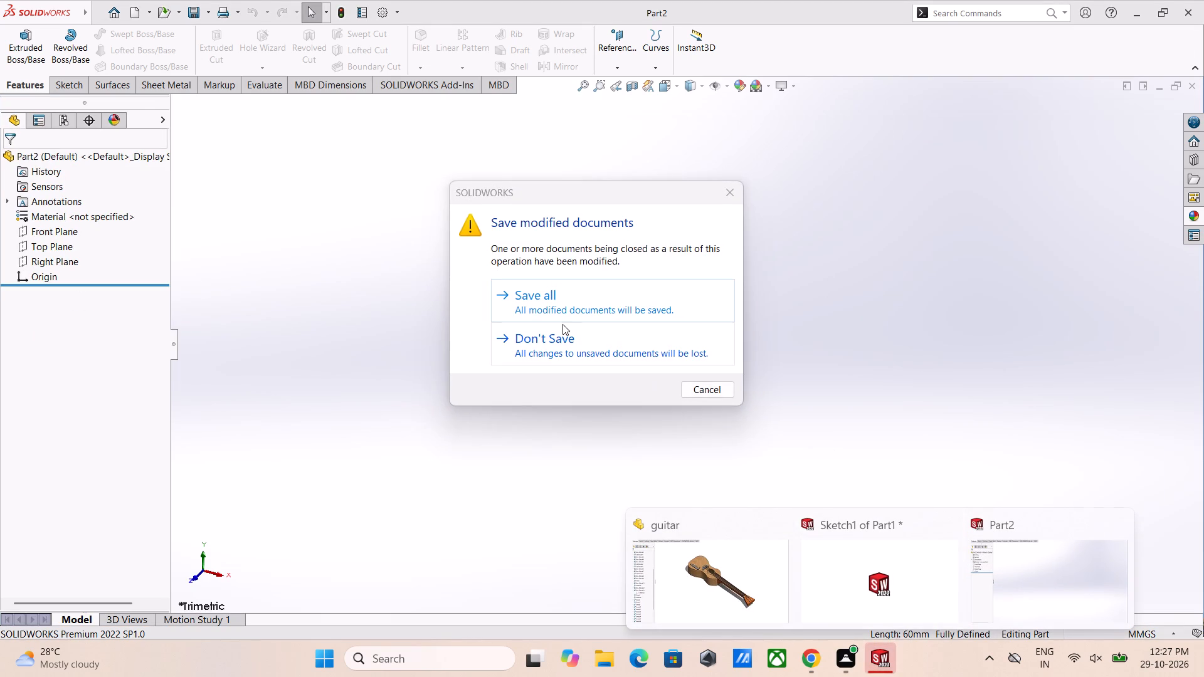
pyautogui.click(566, 339)
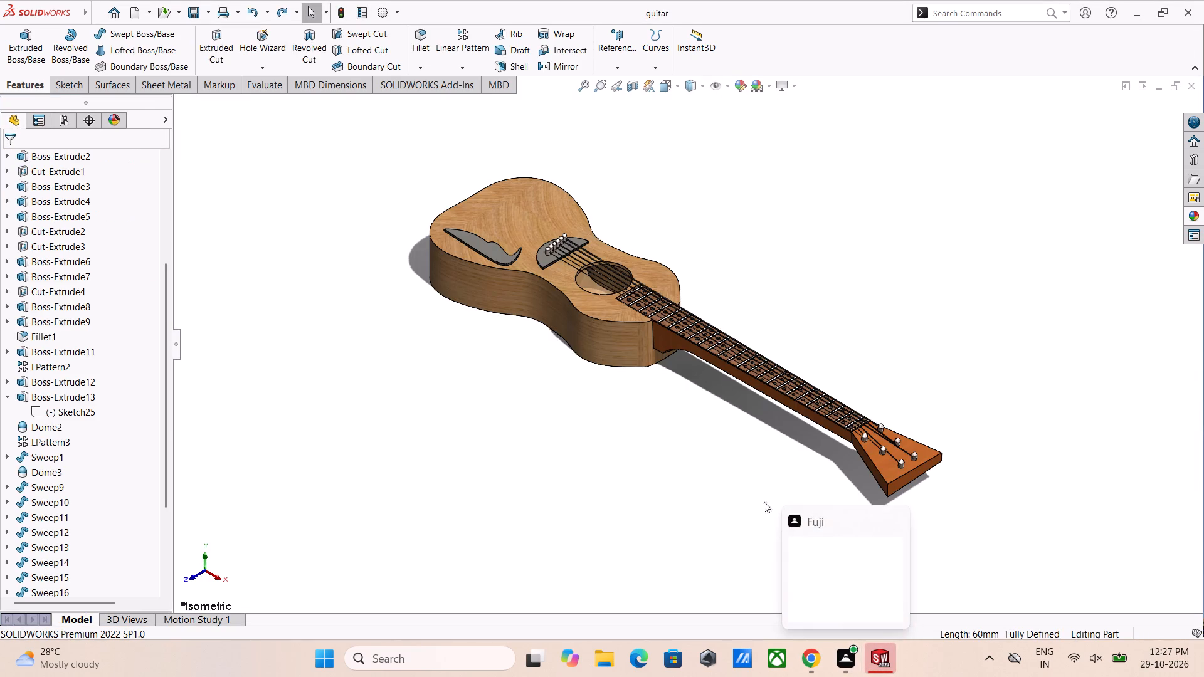
pyautogui.click(974, 596)
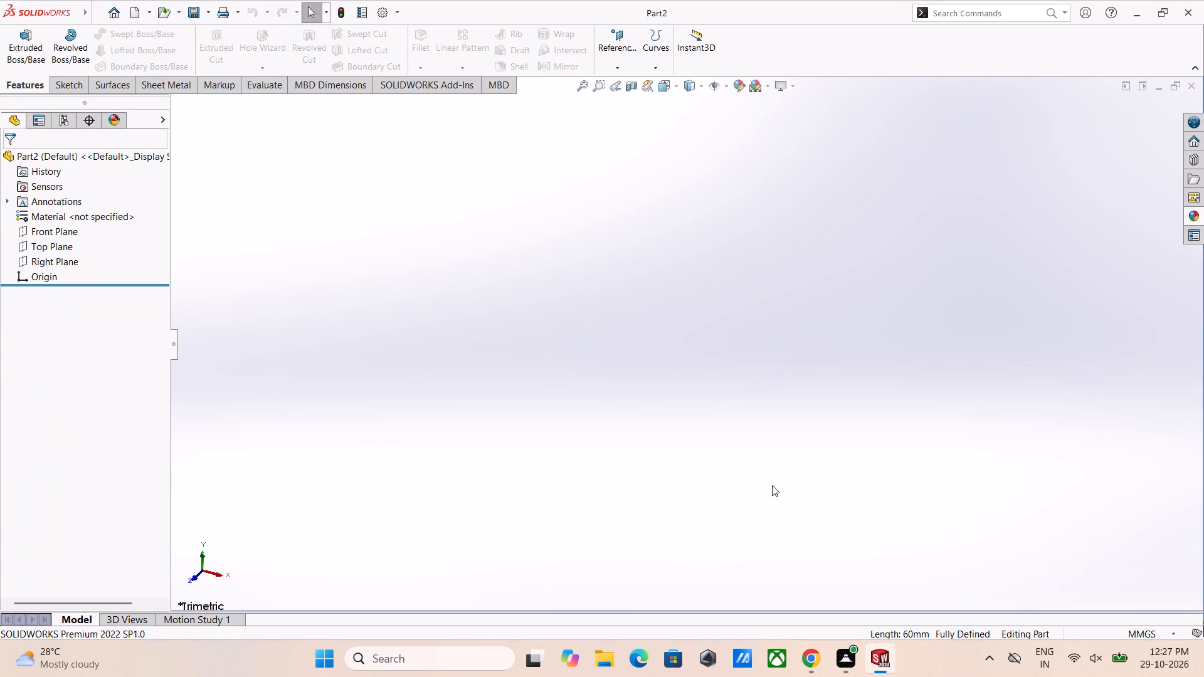
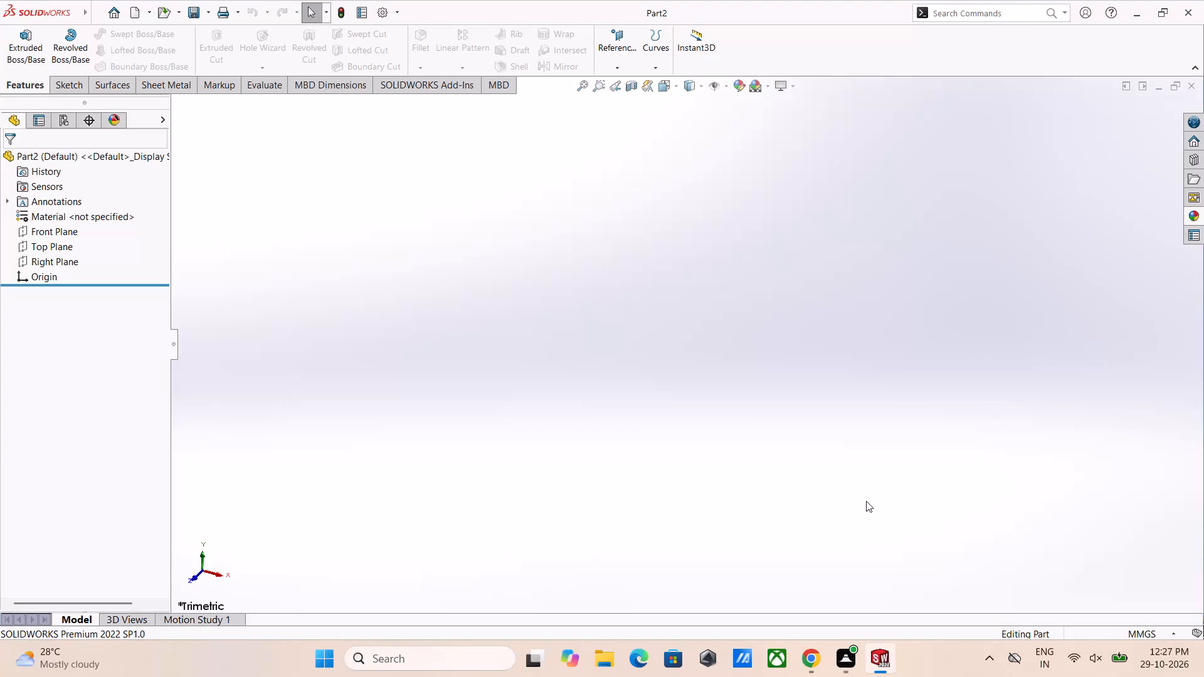
# Start a sketch on the Top Plane and draw a horizontal centerline passing through the origin.
pyautogui.click(56, 244)
pyautogui.click(68, 232)
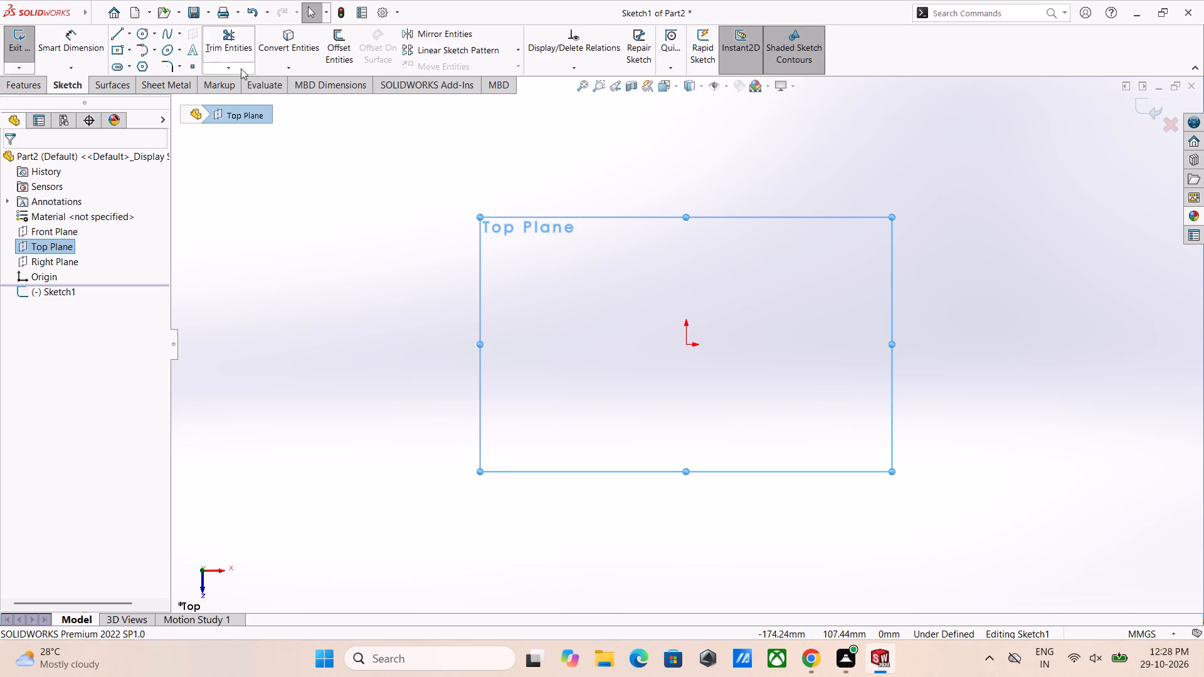
pyautogui.click(125, 34)
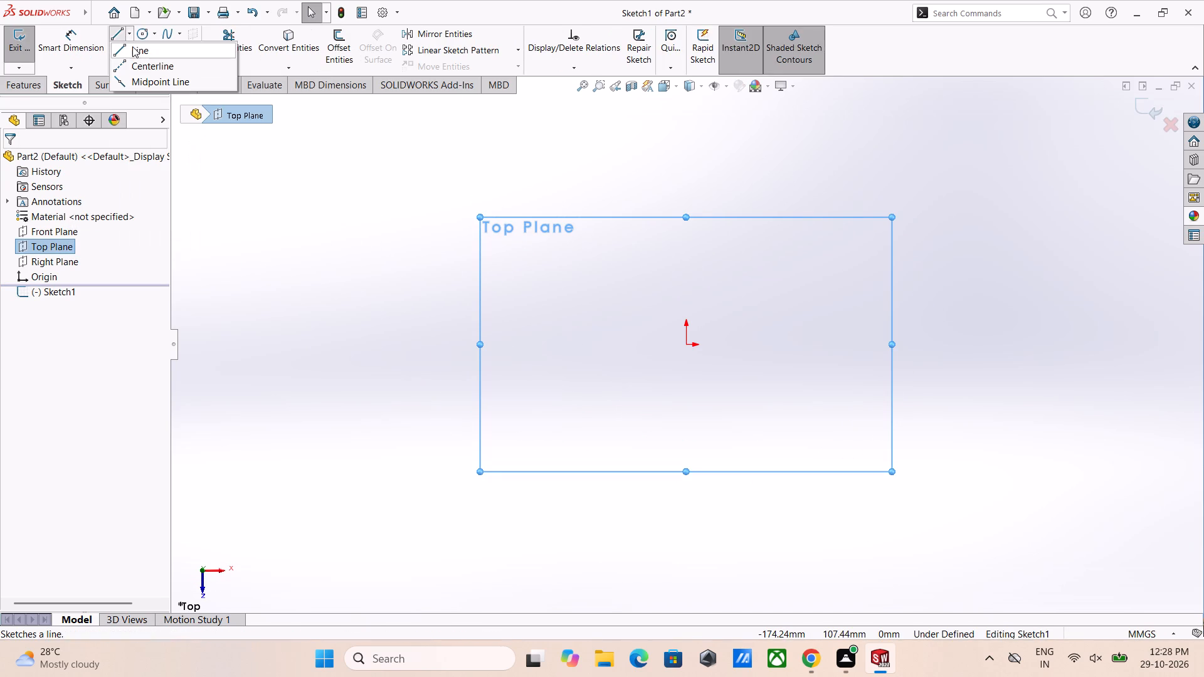
pyautogui.click(139, 65)
pyautogui.click(592, 342)
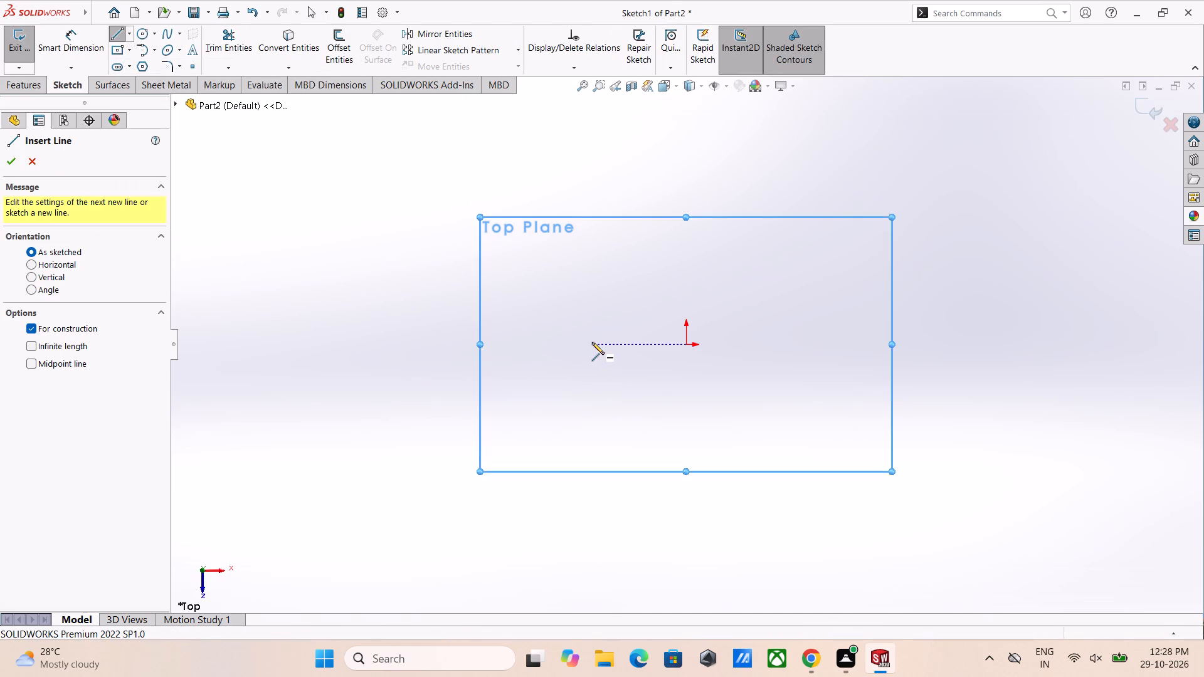
pyautogui.click(1164, 345)
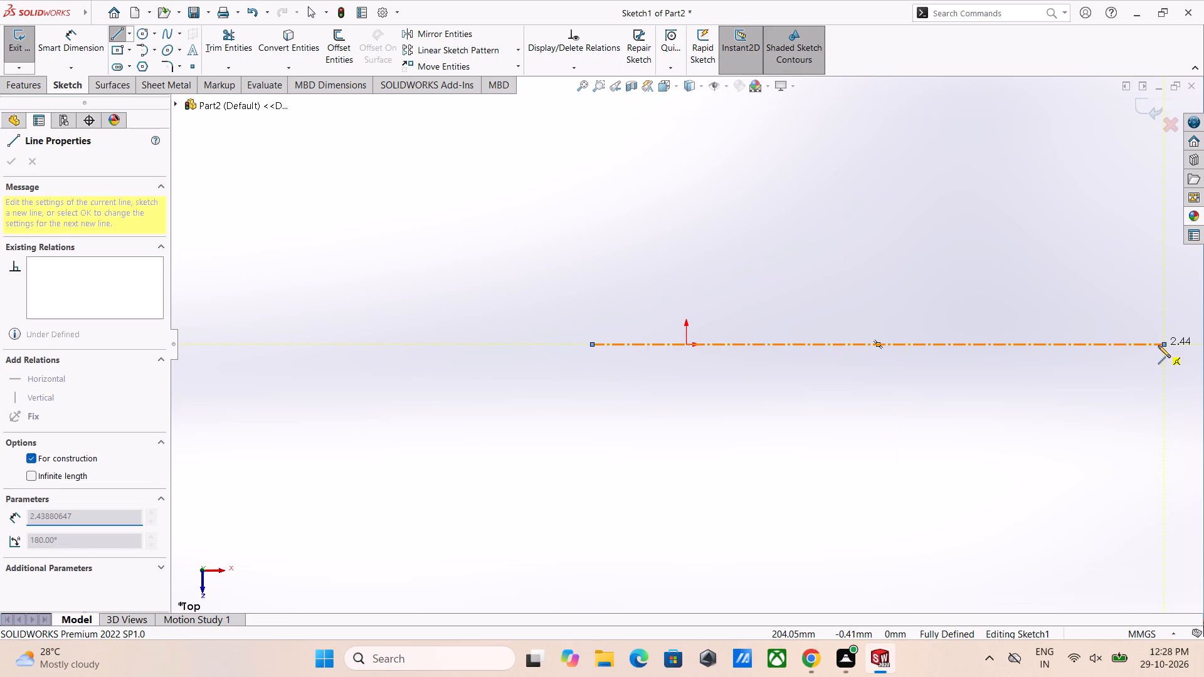
pyautogui.rightClick(1158, 345)
pyautogui.click(1119, 359)
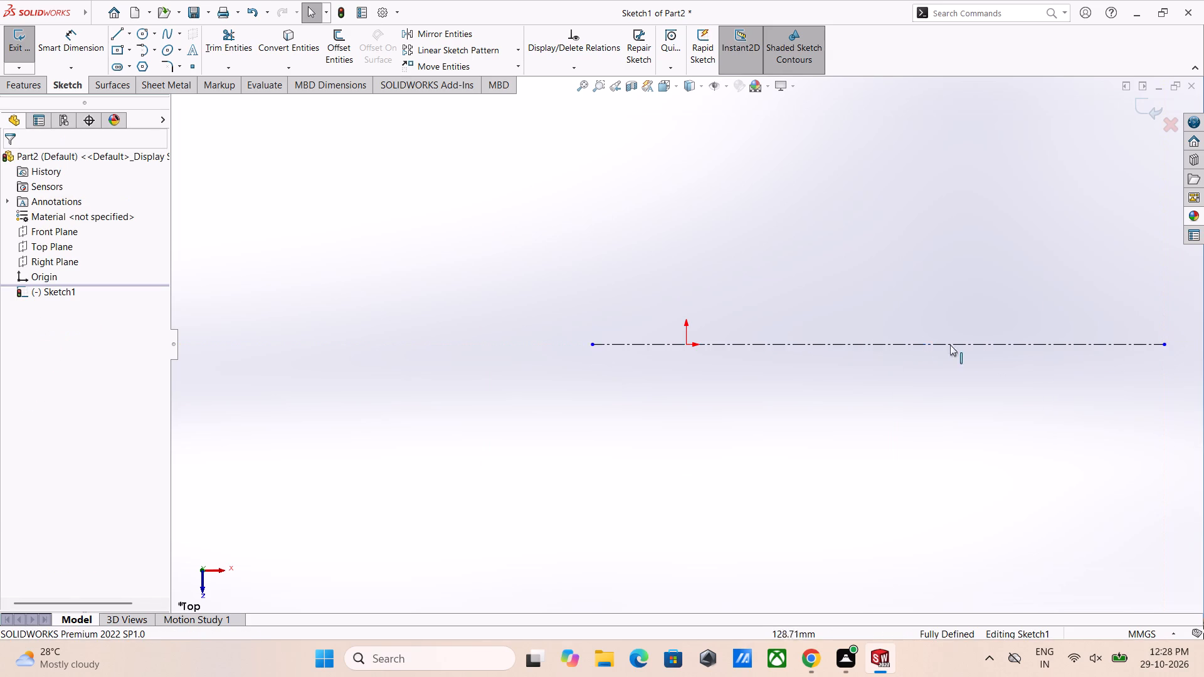
pyautogui.scroll(4, 877, 328)
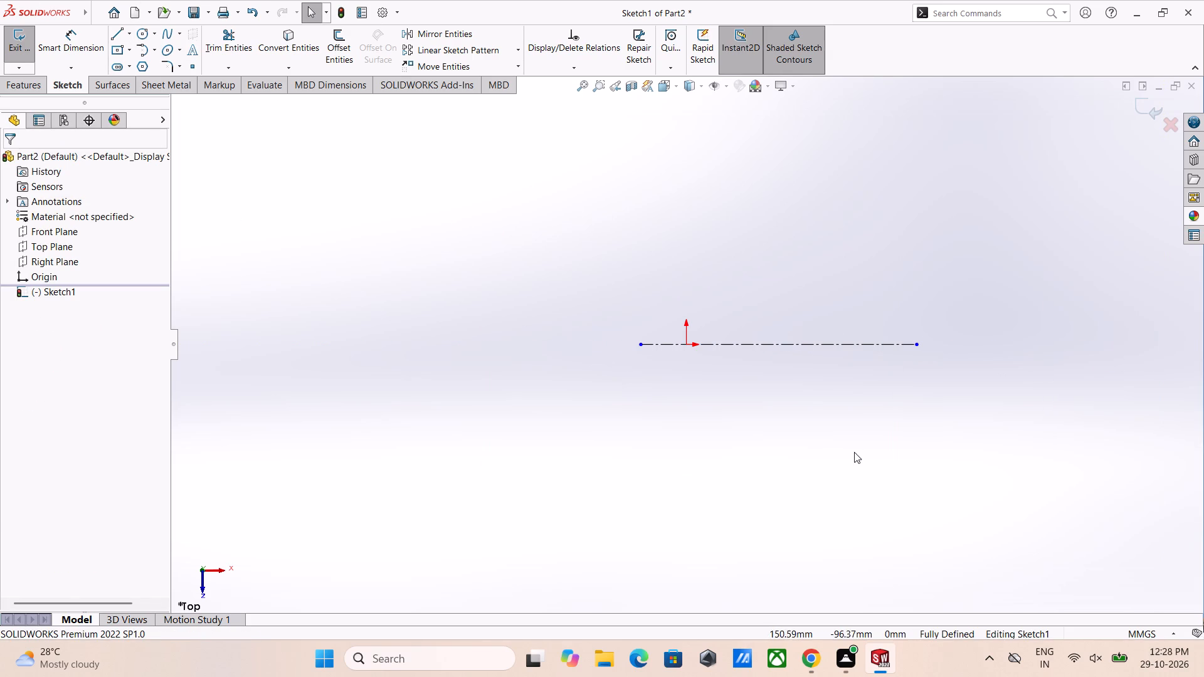
# Sketch a vertical line about 141 mm long through the origin, crossing the centerline.
pyautogui.scroll(-3, 840, 422)
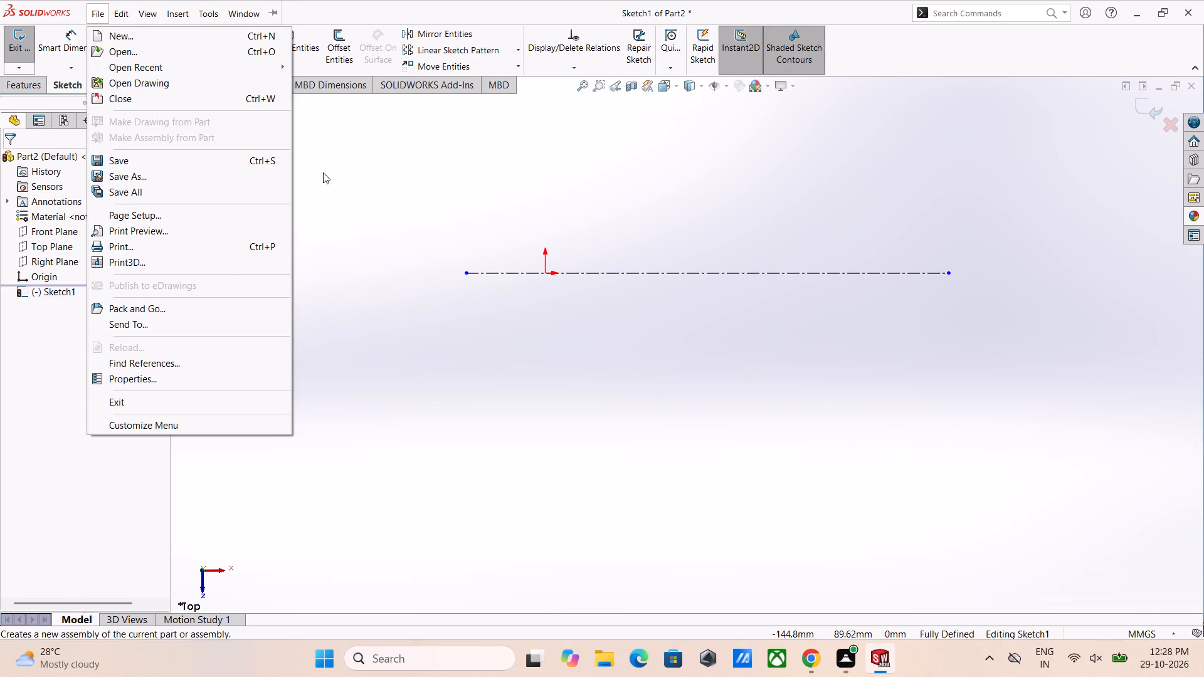
pyautogui.click(323, 172)
pyautogui.click(116, 37)
pyautogui.click(544, 162)
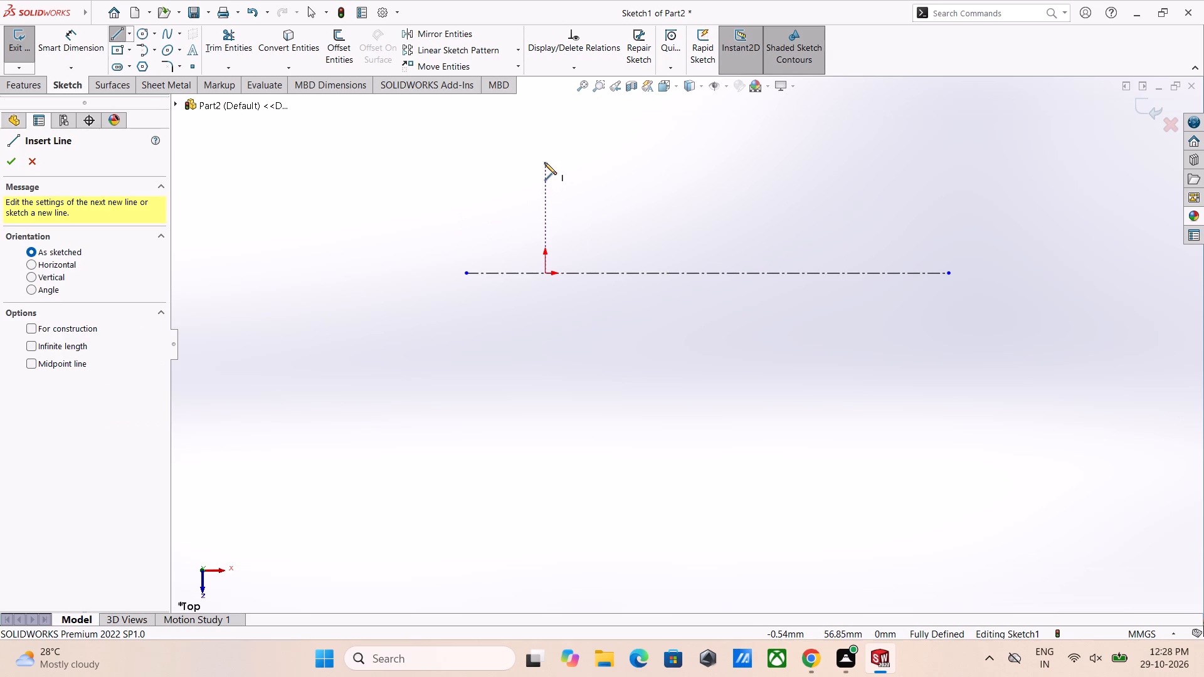
pyautogui.click(545, 438)
pyautogui.rightClick(545, 438)
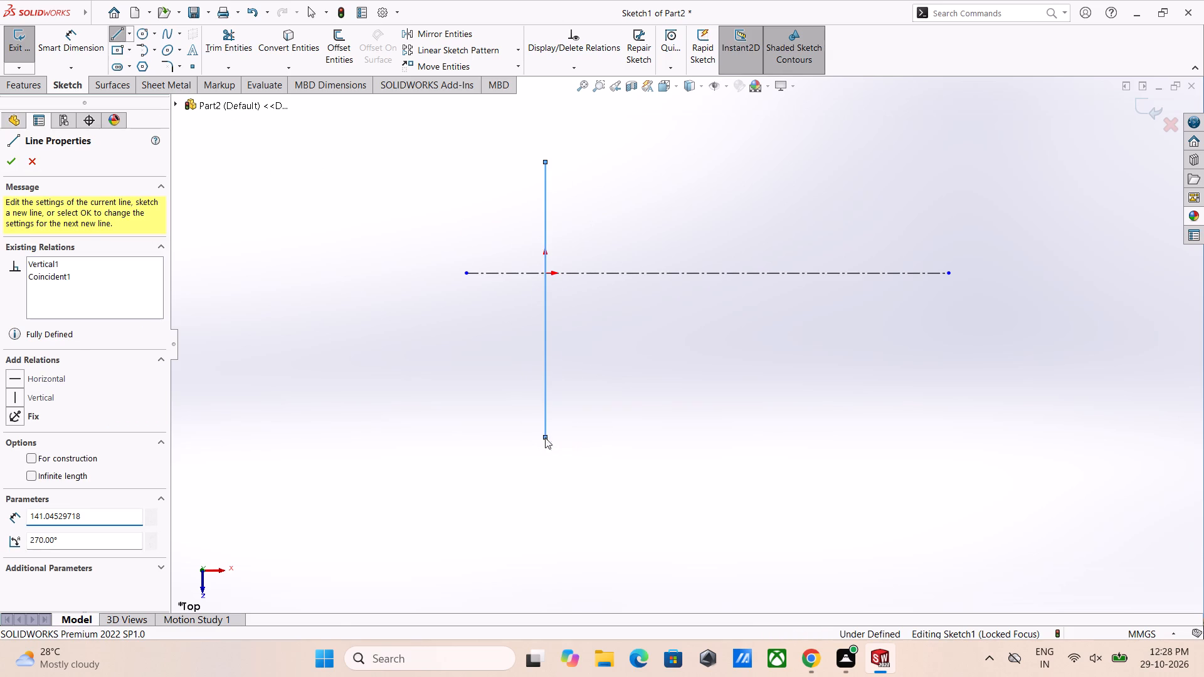
pyautogui.click(577, 449)
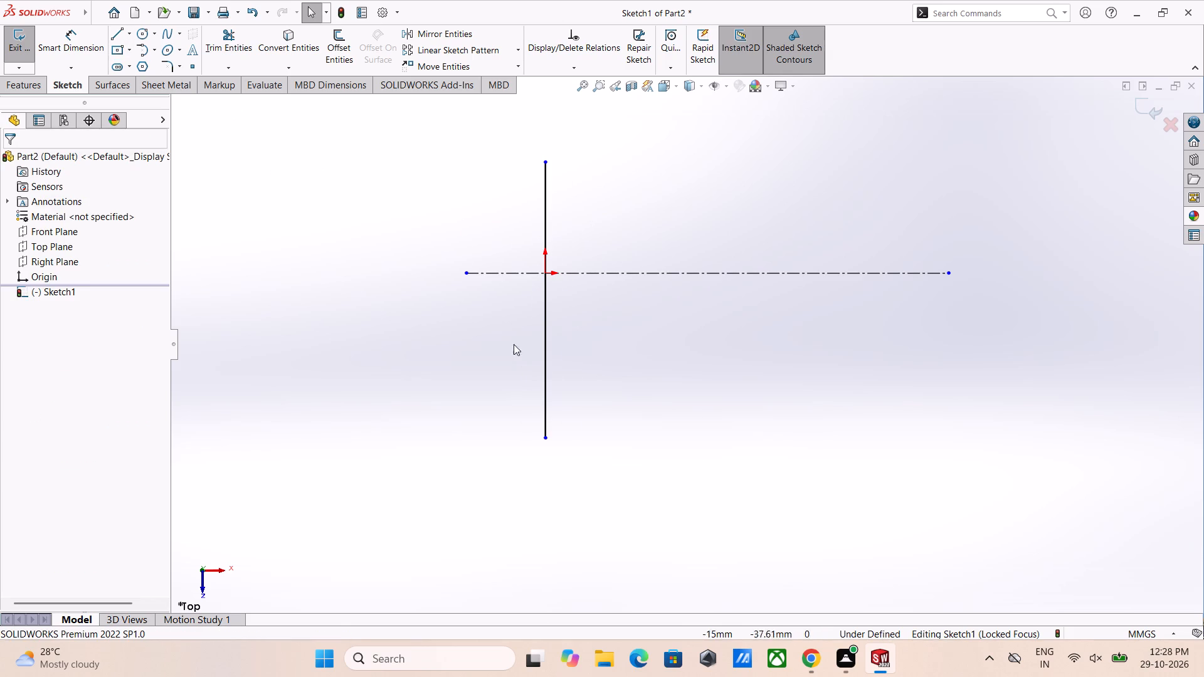
pyautogui.press('Escape')
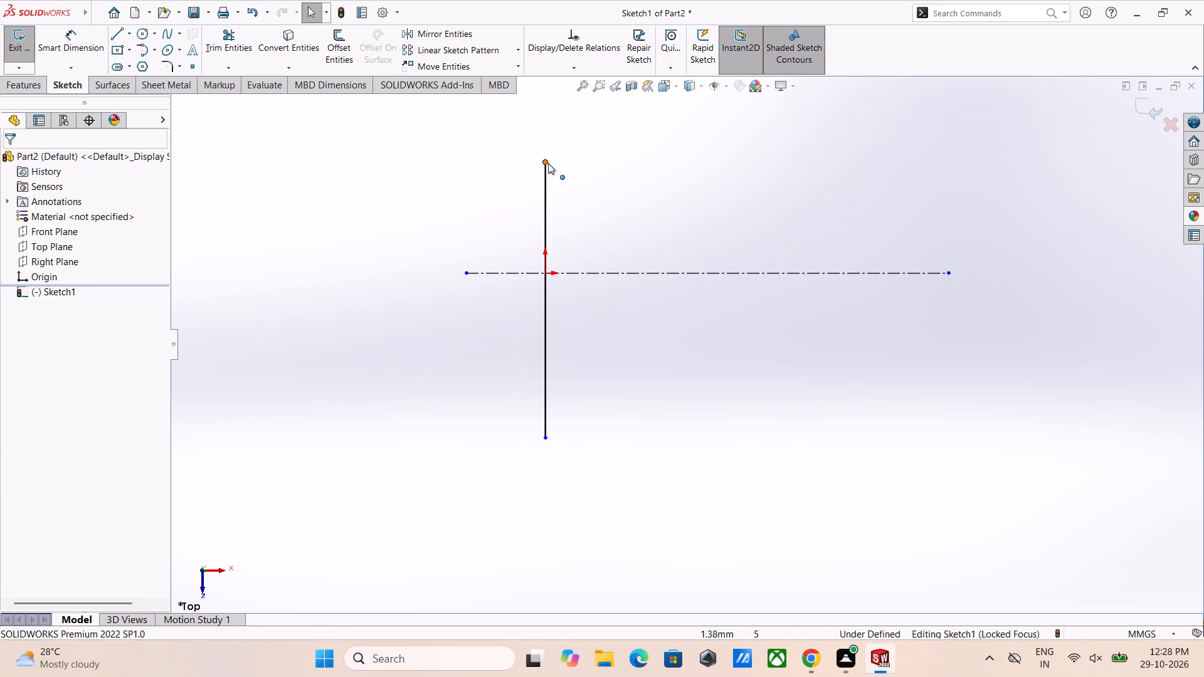
# Make the endpoints of the vertical line at the origin symmetric about the horizontal centerline.
pyautogui.keyDown('ctrl'); pyautogui.click(548, 163); pyautogui.keyUp('ctrl')
pyautogui.keyDown('ctrl'); pyautogui.click(547, 438); pyautogui.keyUp('ctrl')
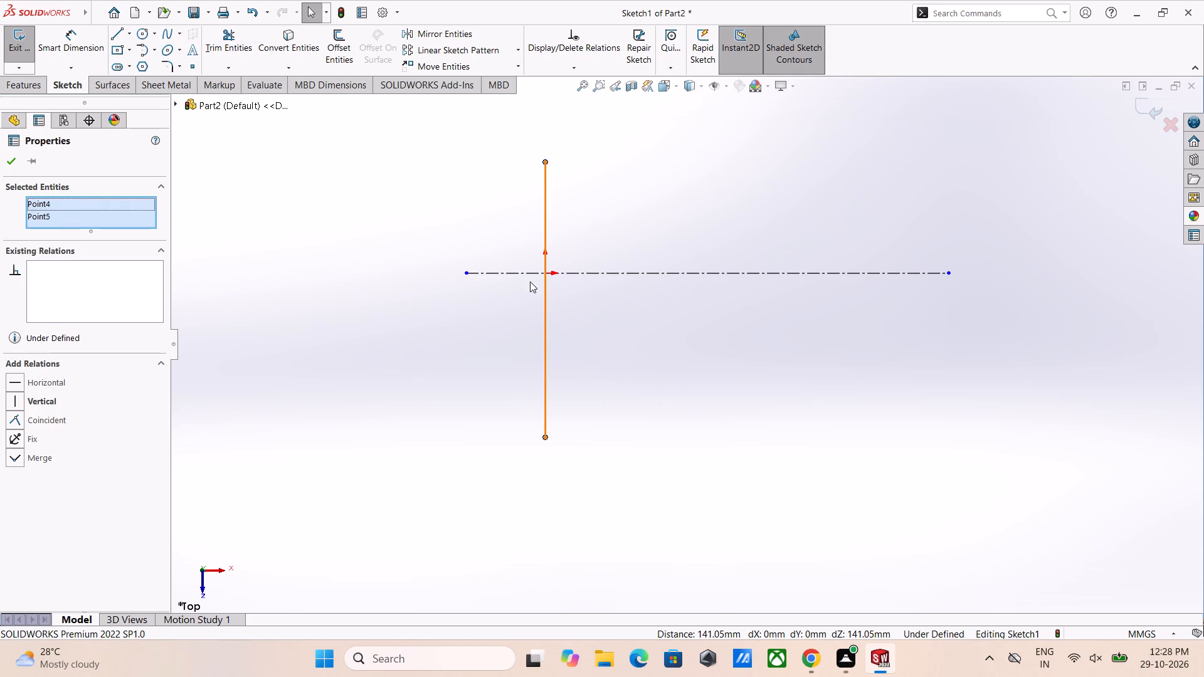
pyautogui.keyDown('ctrl'); pyautogui.click(527, 273); pyautogui.keyUp('ctrl')
pyautogui.click(562, 219)
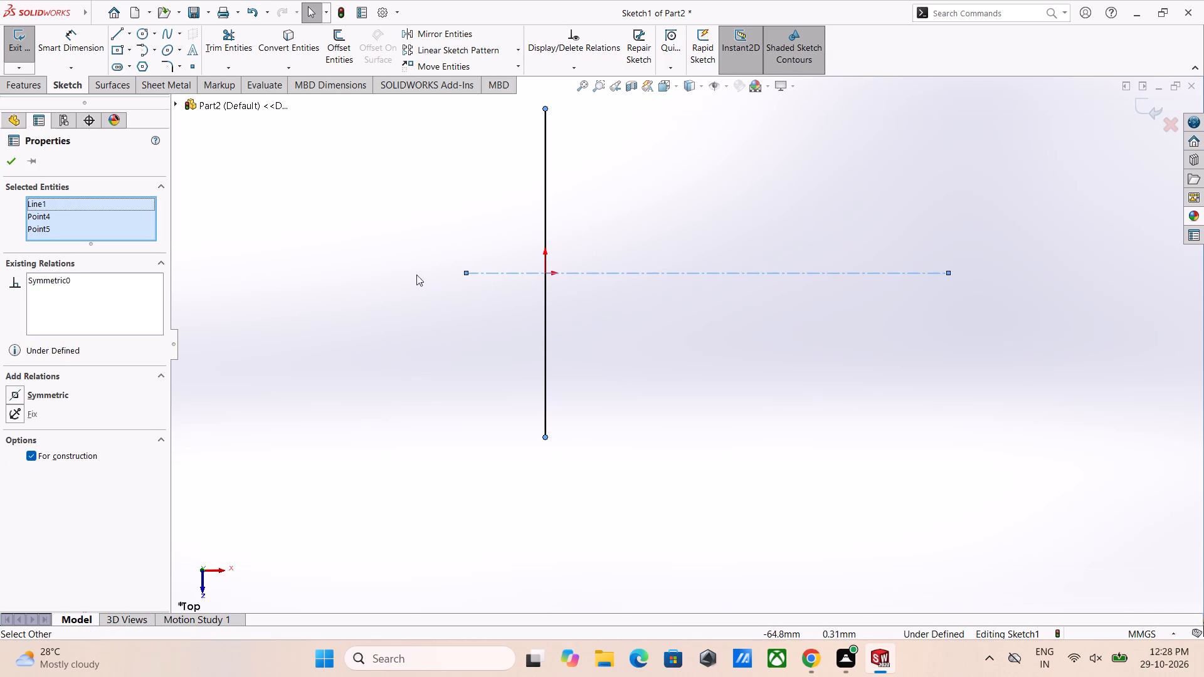
# Sketch a second vertical line about 276 mm long, crossing the centerline about 186 mm to the right of the origin.
pyautogui.scroll(3, 703, 346)
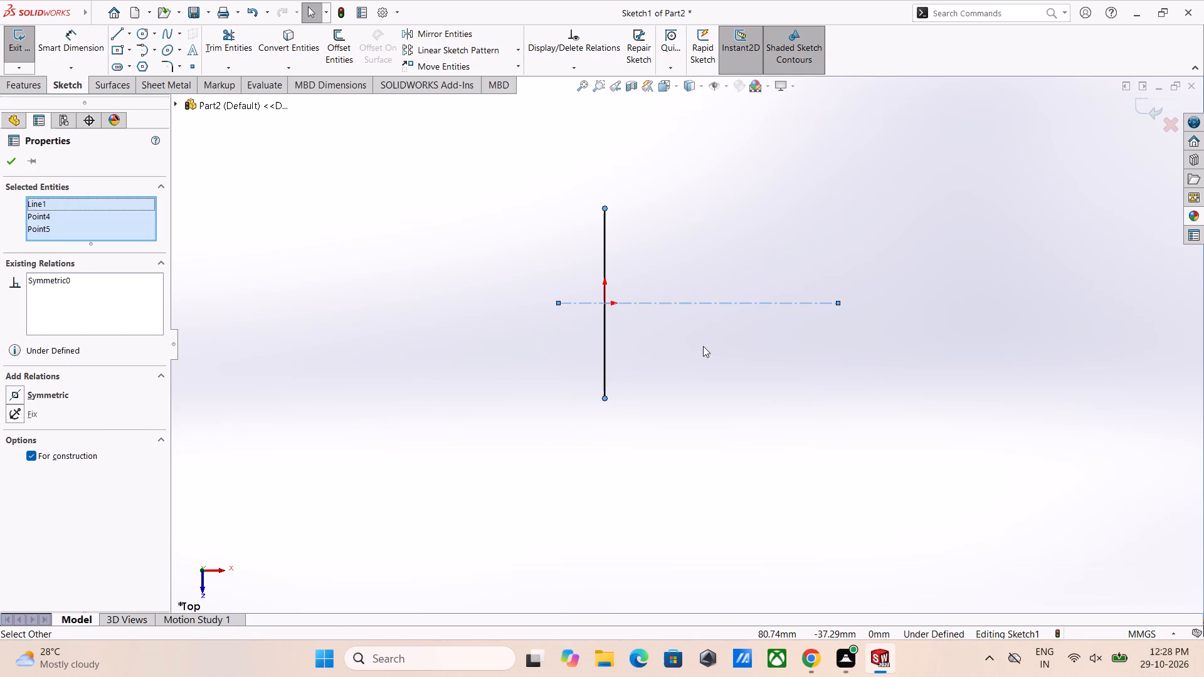
pyautogui.click(118, 34)
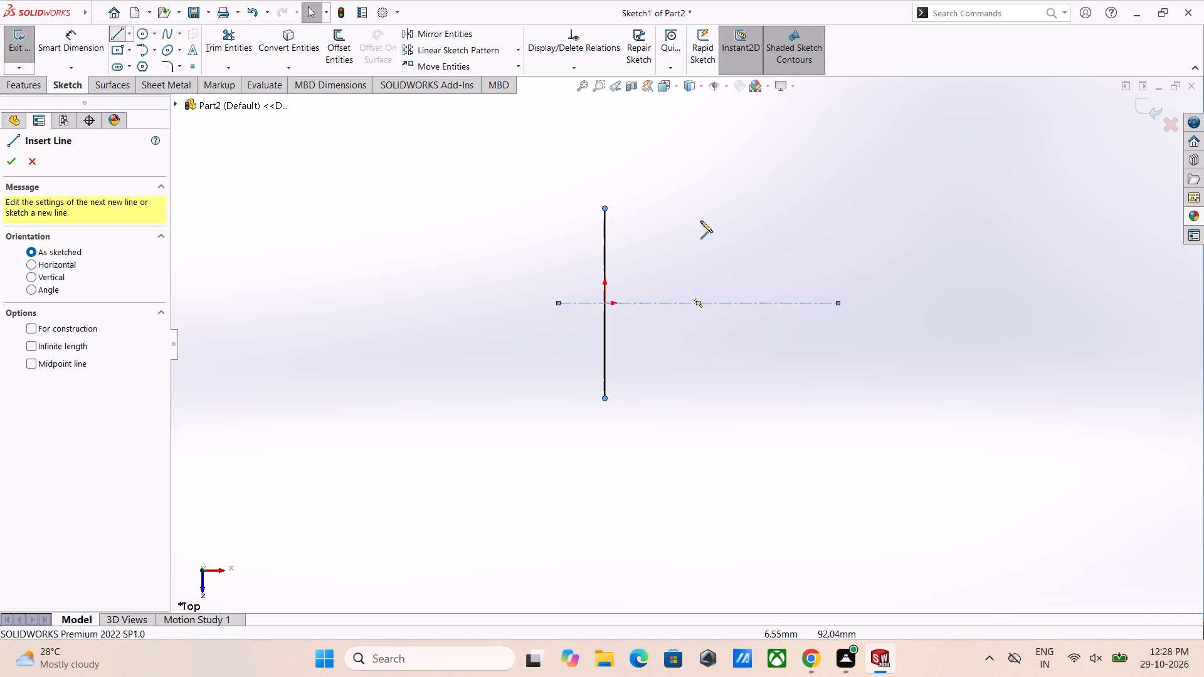
pyautogui.click(815, 143)
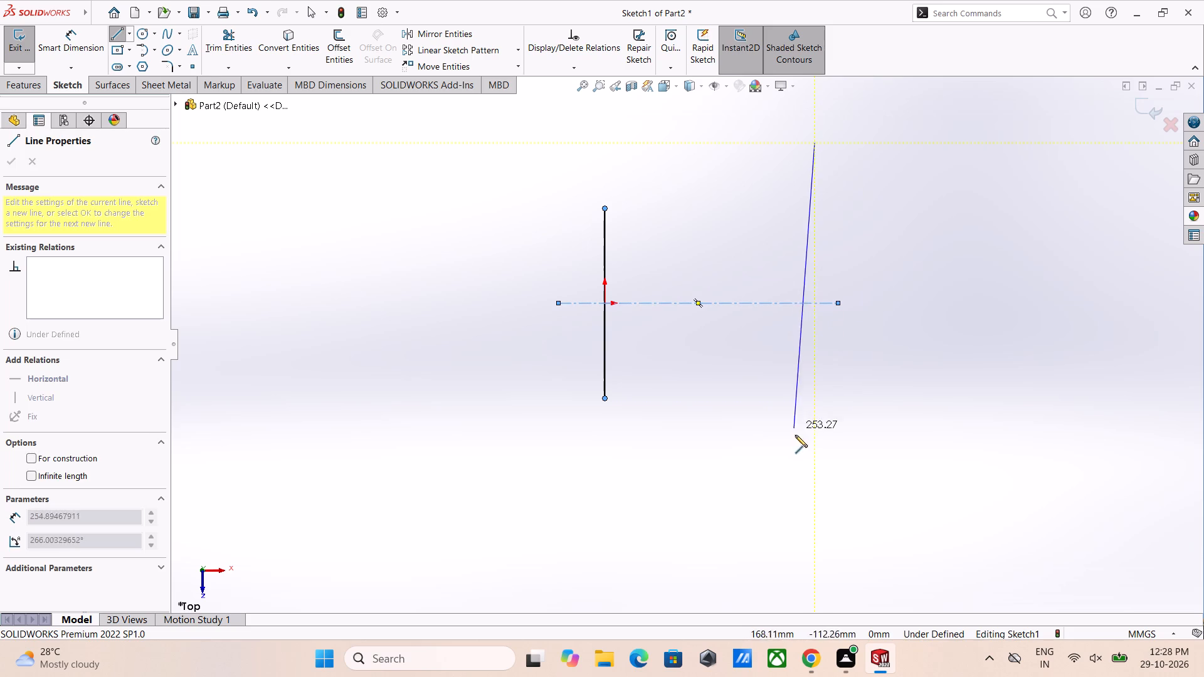
pyautogui.click(818, 455)
pyautogui.rightClick(818, 455)
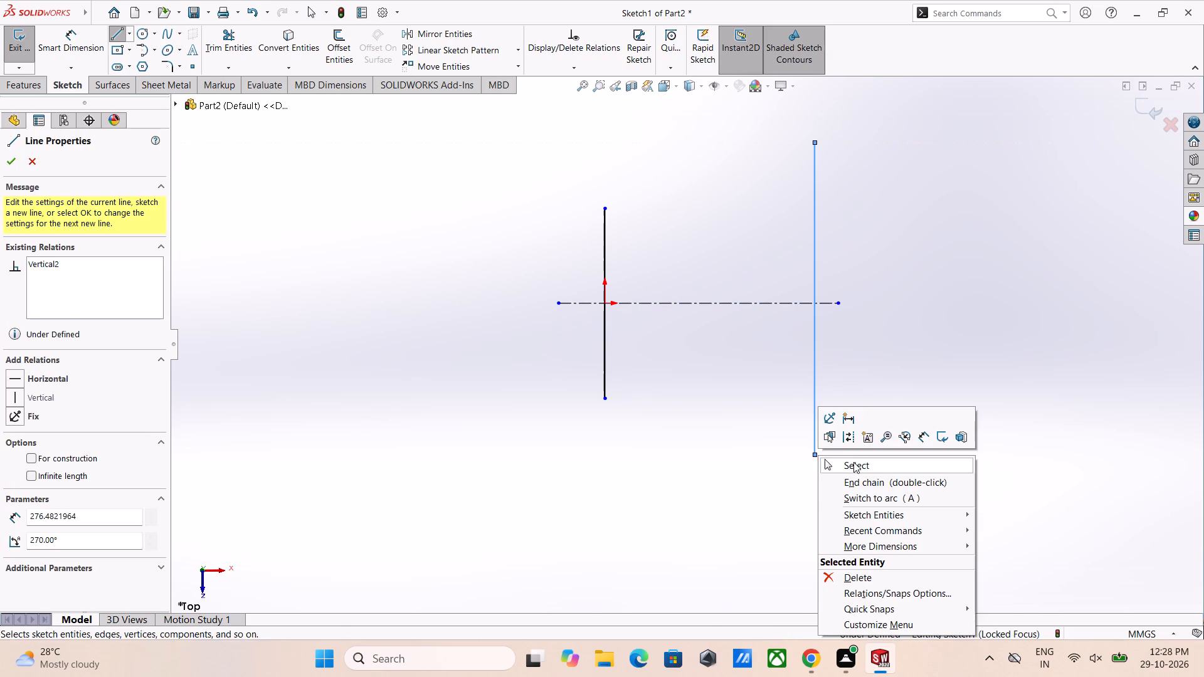
pyautogui.click(853, 462)
# Make the endpoints of the second vertical line symmetric about the horizontal centerline.
pyautogui.keyDown('ctrl'); pyautogui.click(814, 455); pyautogui.keyUp('ctrl')
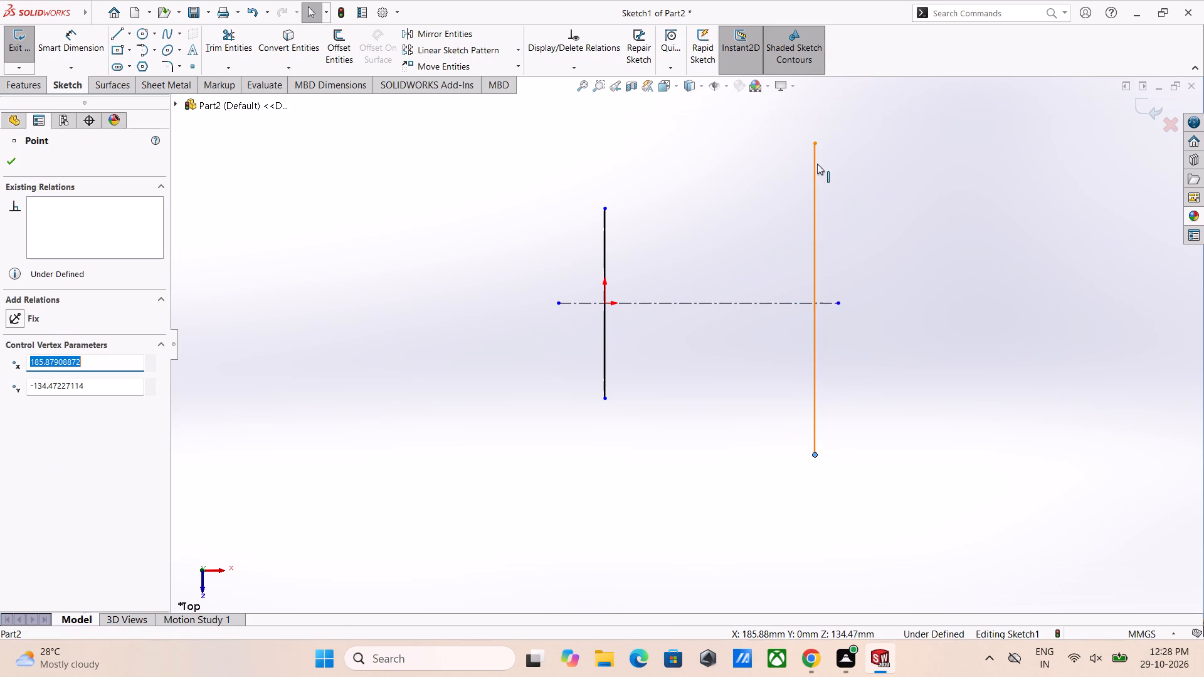
pyautogui.keyDown('ctrl'); pyautogui.click(815, 140); pyautogui.keyUp('ctrl')
pyautogui.keyDown('ctrl'); pyautogui.click(831, 305); pyautogui.keyUp('ctrl')
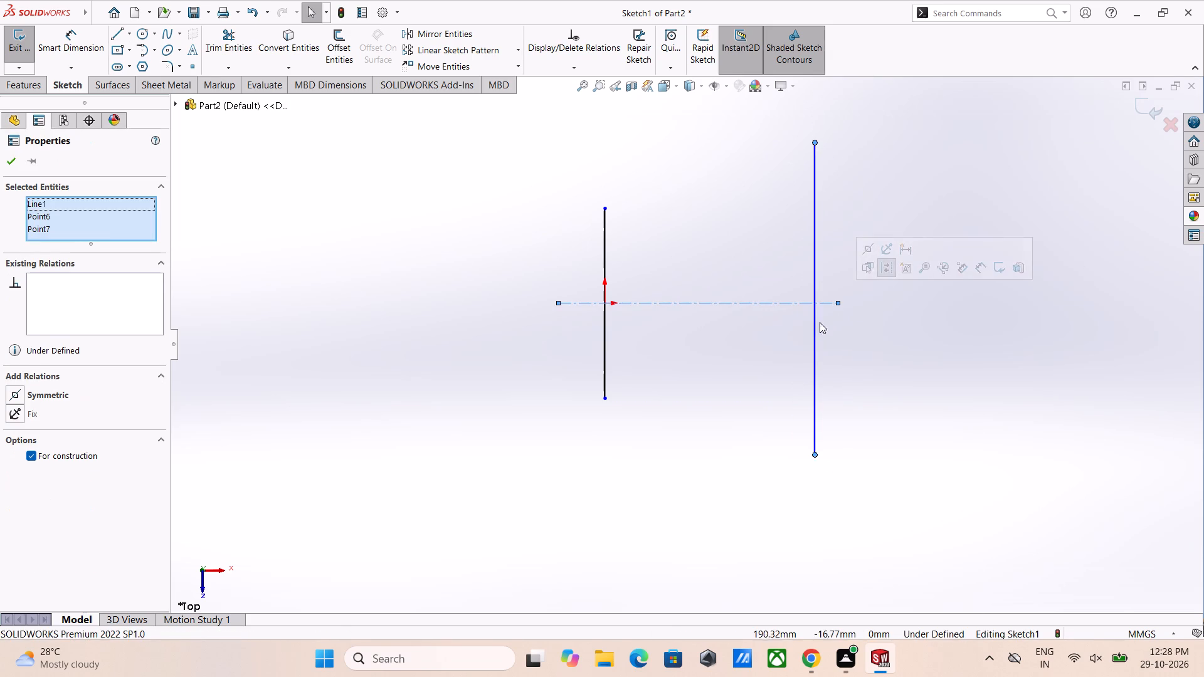
pyautogui.click(870, 248)
# Dimension the vertical line at the origin to a length of 56 mm.
pyautogui.scroll(2, 795, 409)
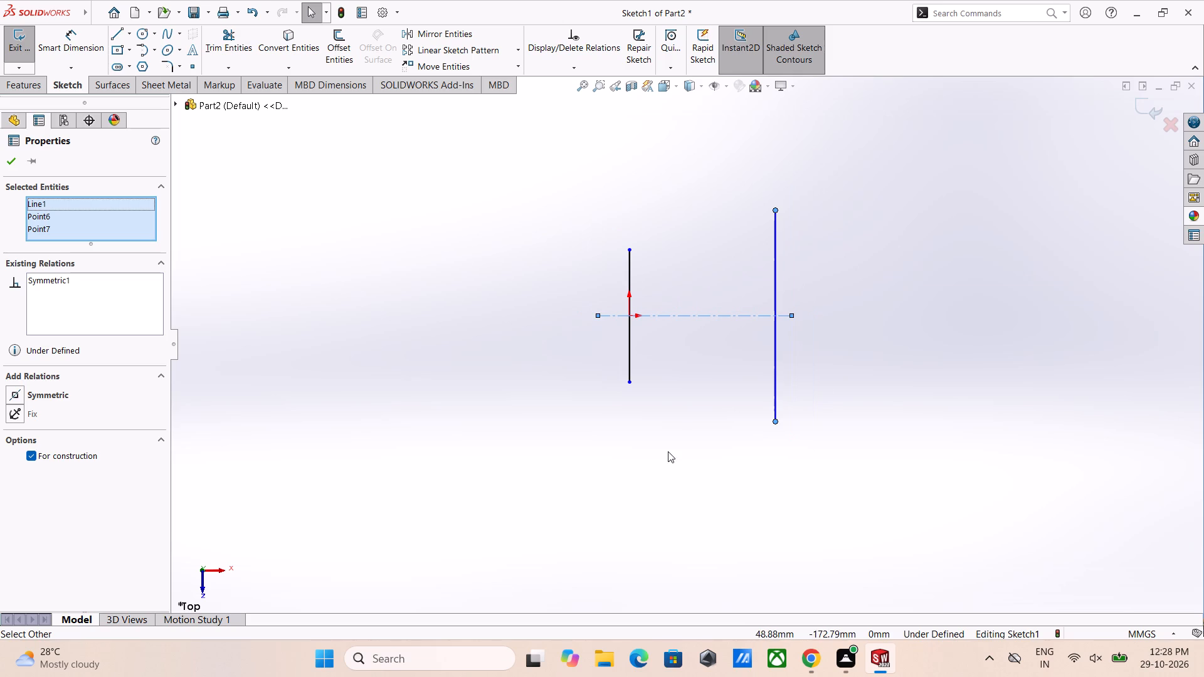
pyautogui.click(668, 451)
pyautogui.moveTo(564, 493); pyautogui.dragTo(533, 338, button='right')
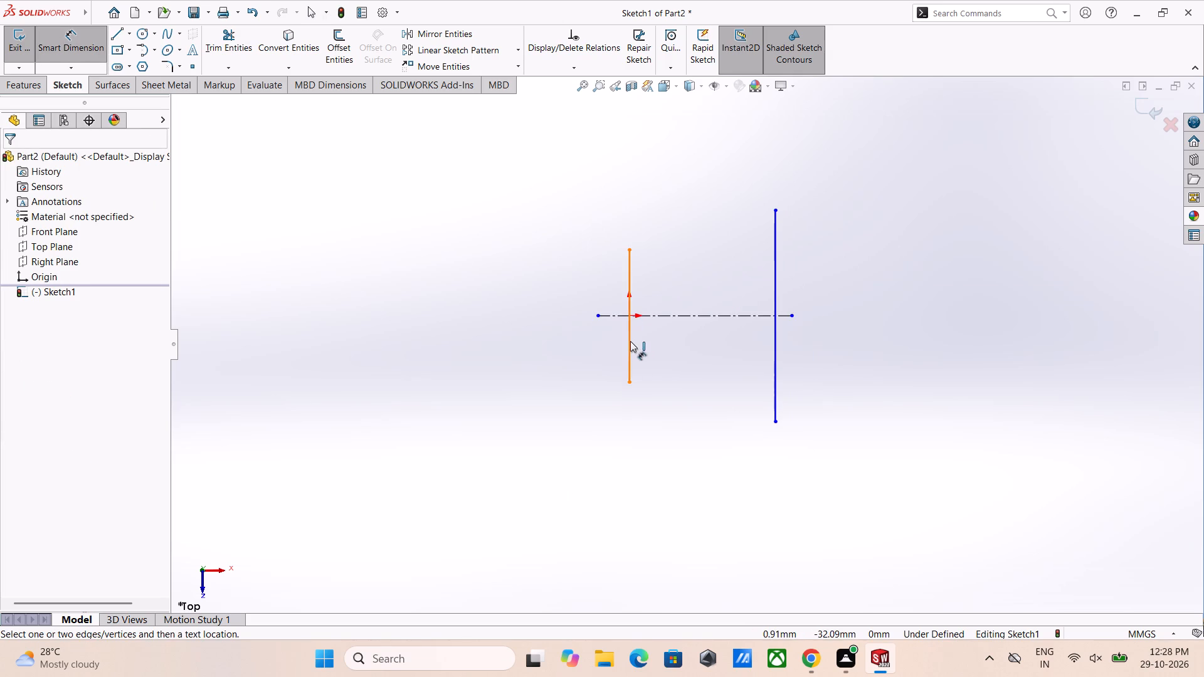
pyautogui.click(630, 342)
pyautogui.click(541, 339)
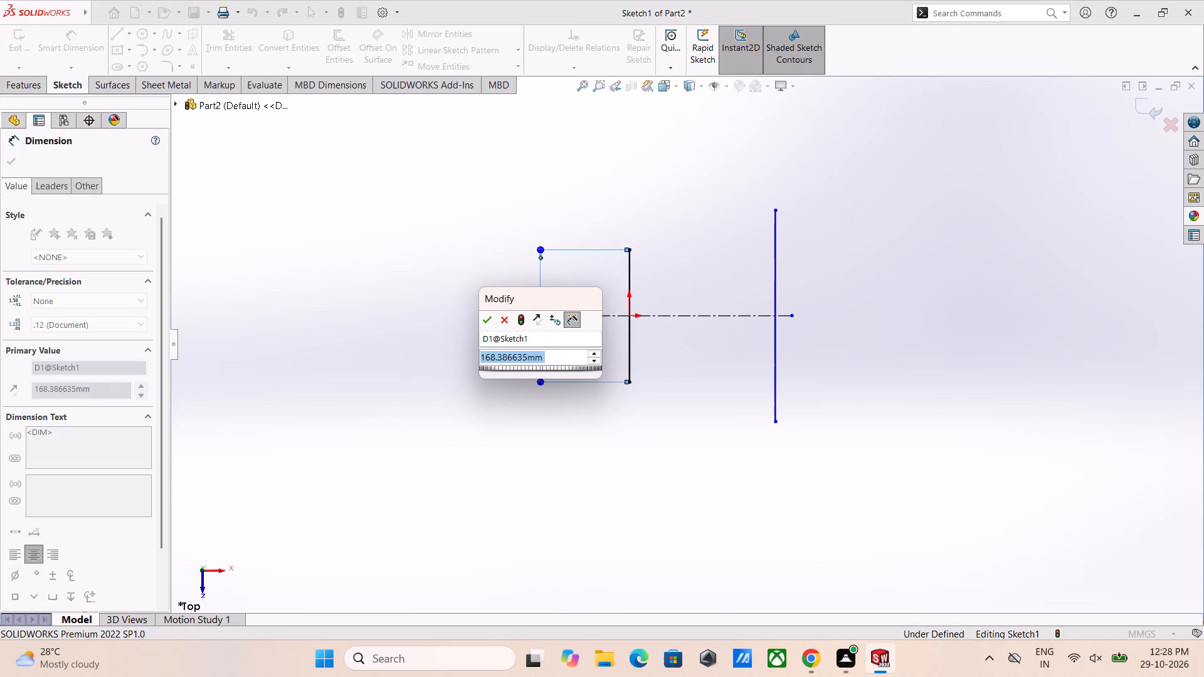
pyautogui.write('56')
pyautogui.press('Return')
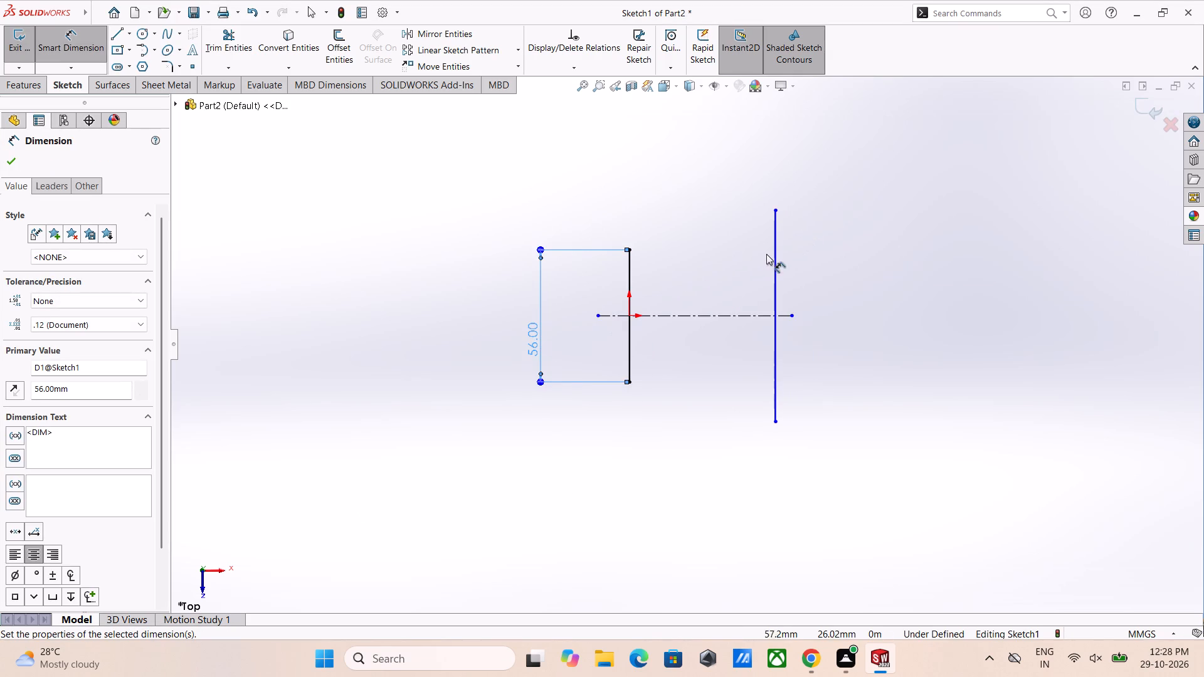
# Dimension the second vertical line, right of the origin, to a length of 72 mm.
pyautogui.click(772, 252)
pyautogui.click(883, 275)
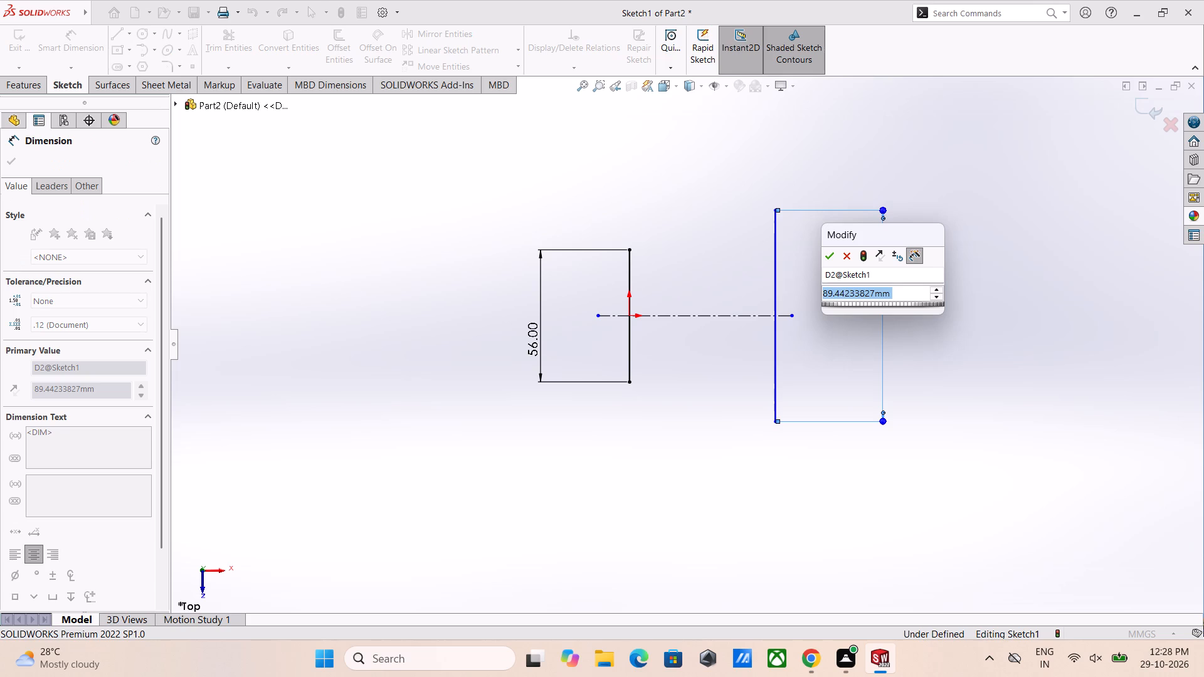
pyautogui.write('75')
pyautogui.press('BackSpace')
pyautogui.press('2')
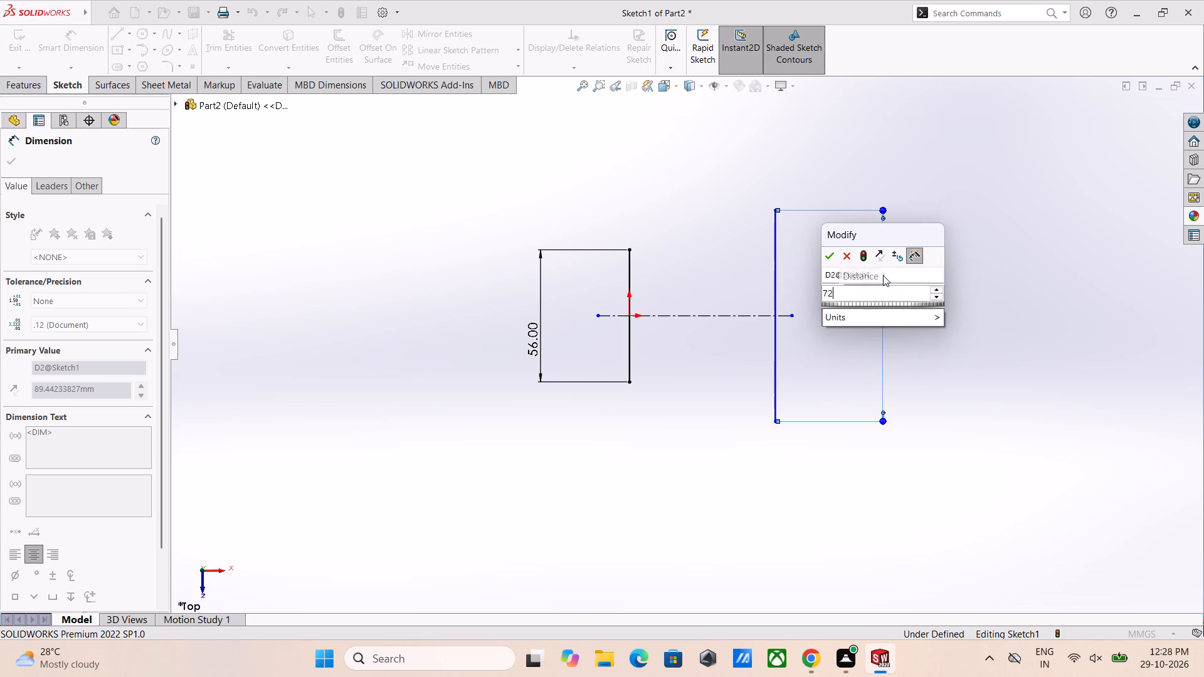
pyautogui.press('Return')
# Dimension the horizontal distance between the lower endpoints of the two vertical lines to 124 mm.
pyautogui.click(628, 381)
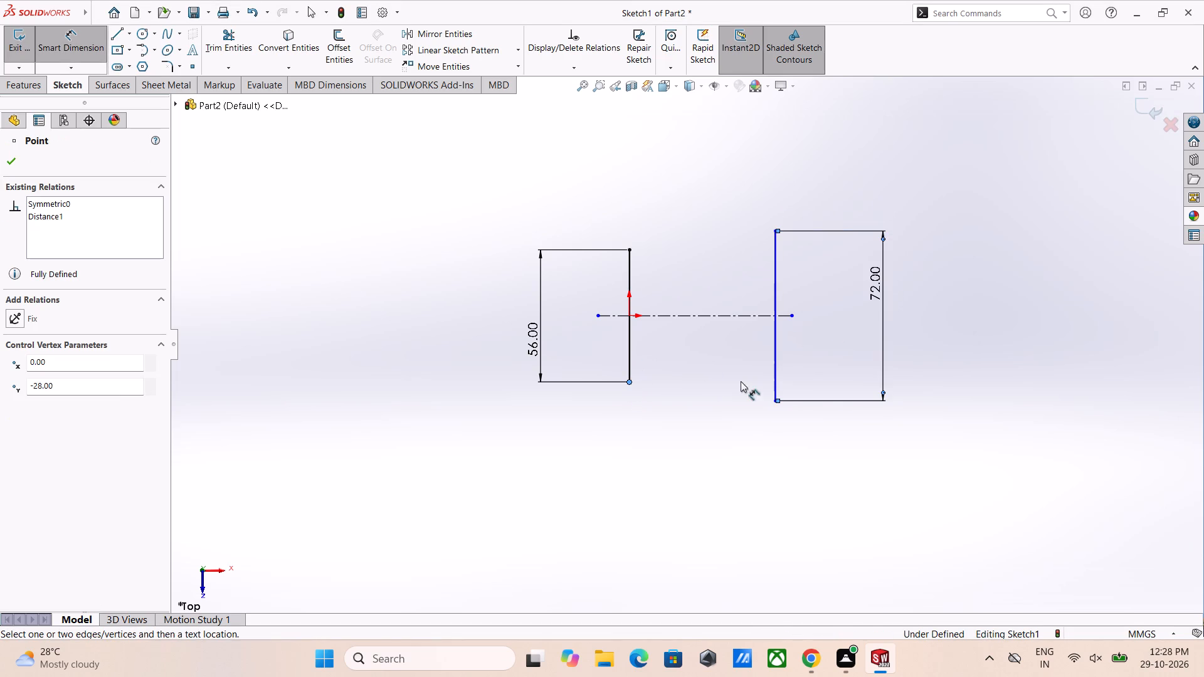
pyautogui.click(777, 402)
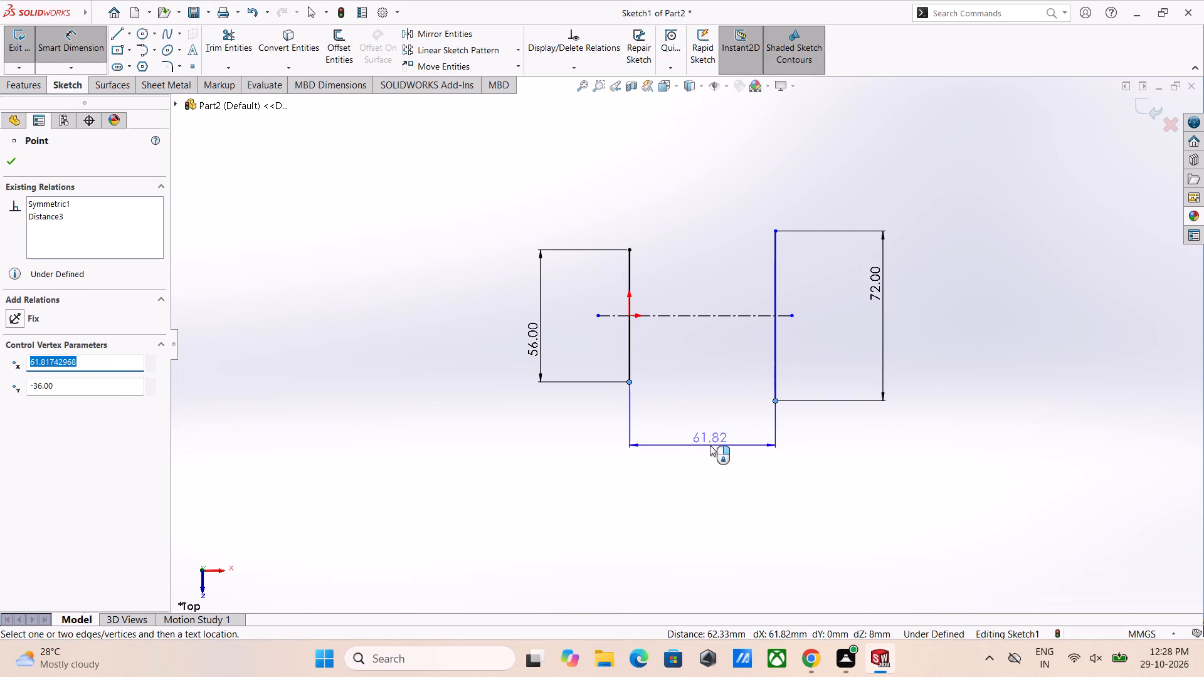
pyautogui.click(710, 445)
pyautogui.write('124')
pyautogui.press('Return')
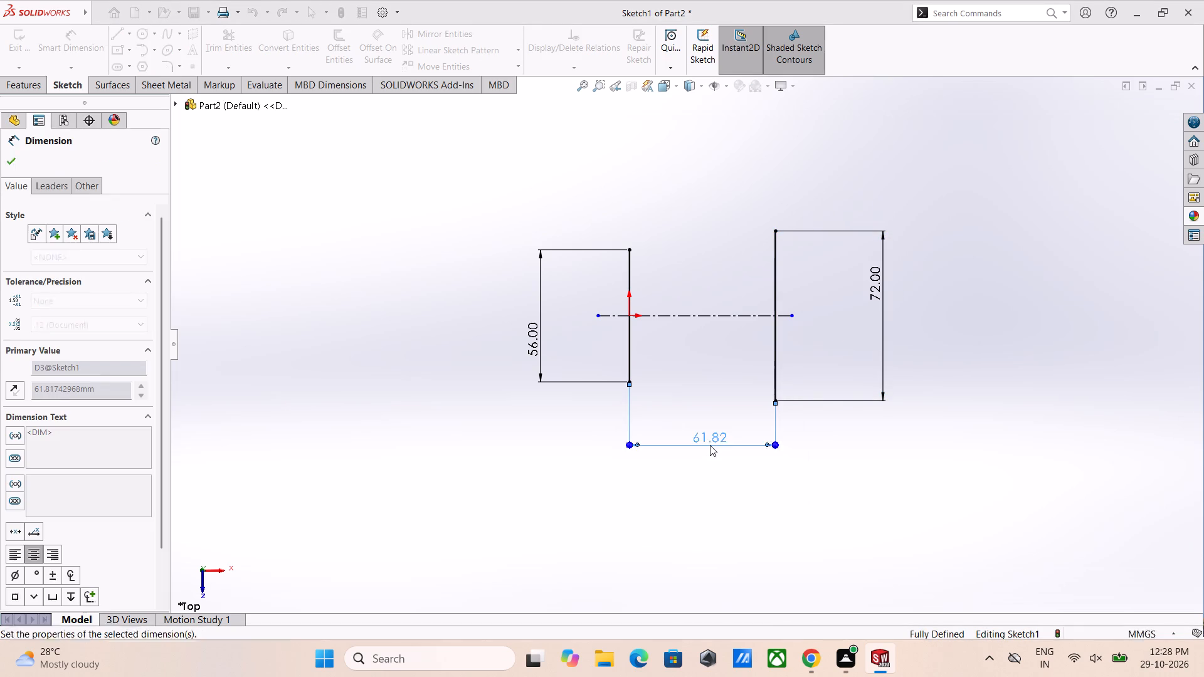
pyautogui.press('Escape')
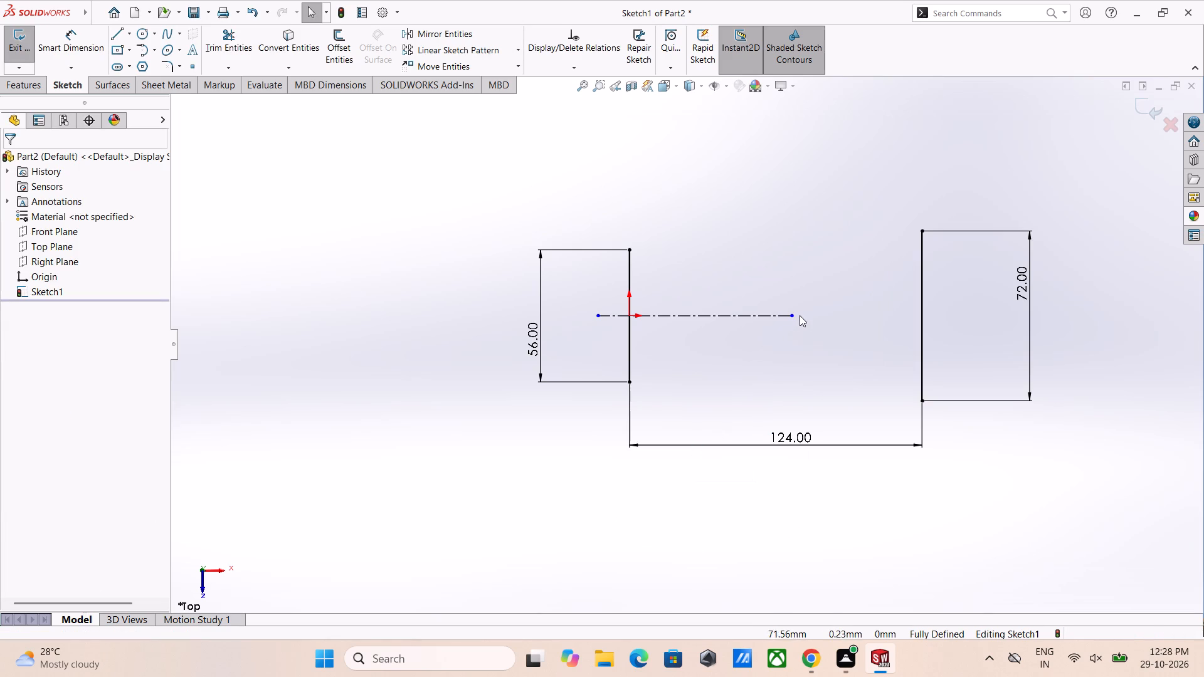
# Extend the centerline's right endpoint past the 72 mm line, to about 205 mm from the origin.
pyautogui.moveTo(792, 315); pyautogui.dragTo(1114, 302)
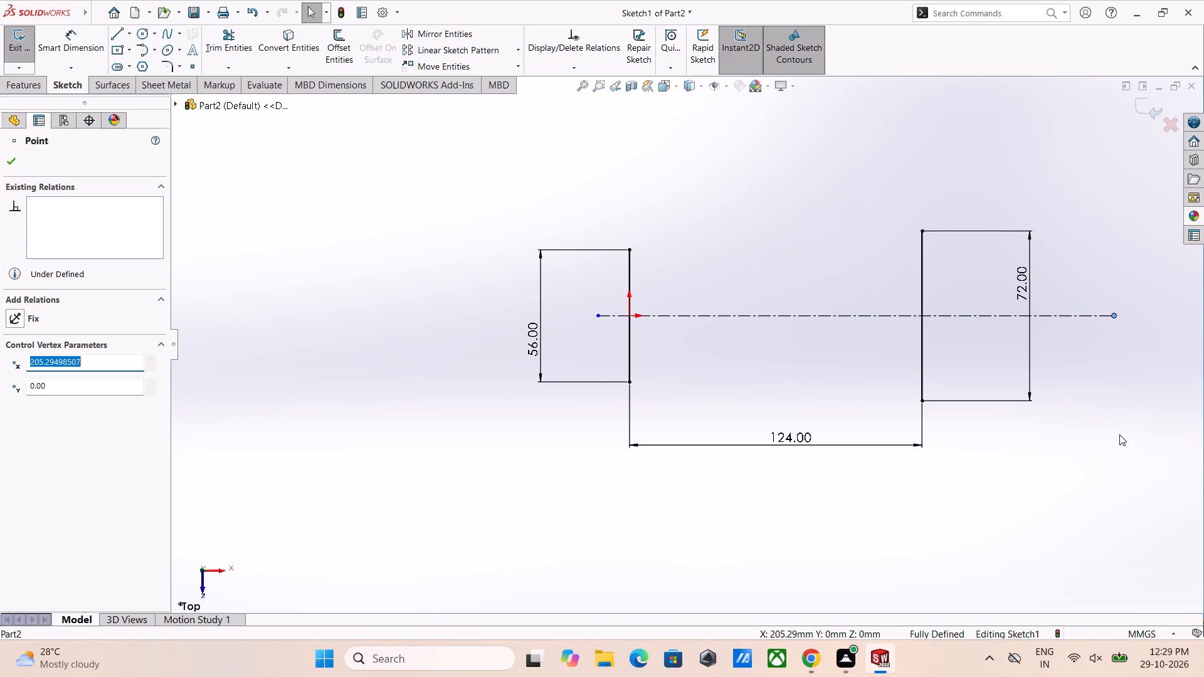
pyautogui.click(1099, 481)
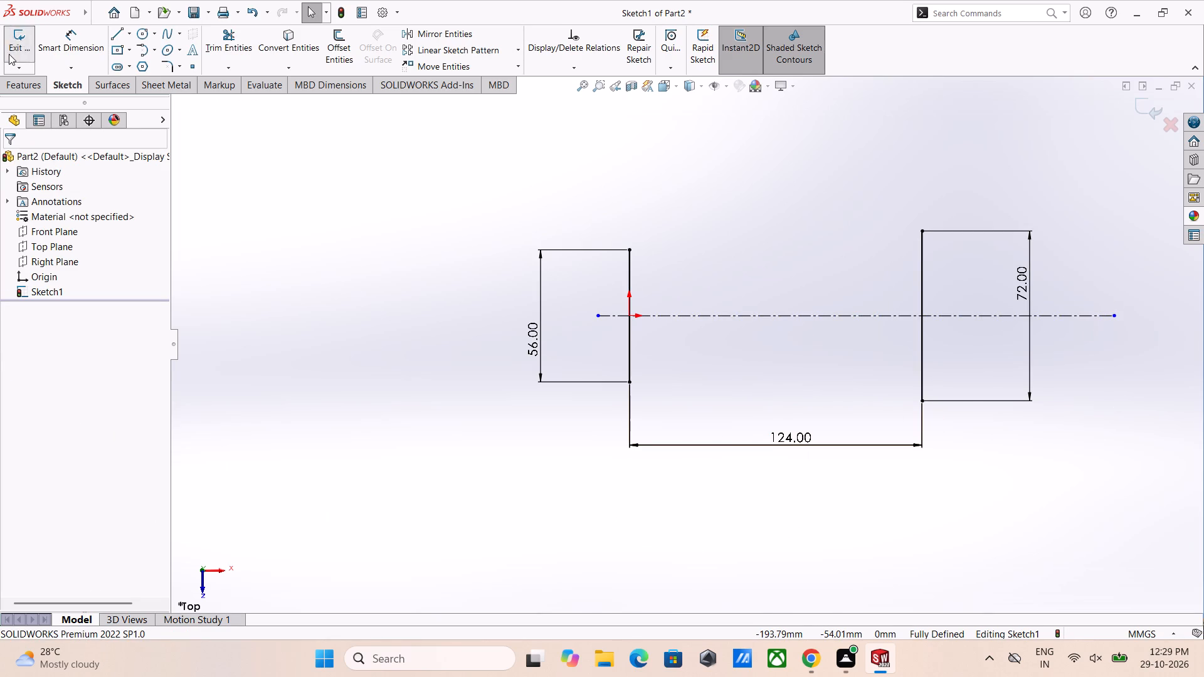
# Sketch a horizontal line about 34 mm long running right from the lower endpoint of the 56 mm line.
pyautogui.click(114, 36)
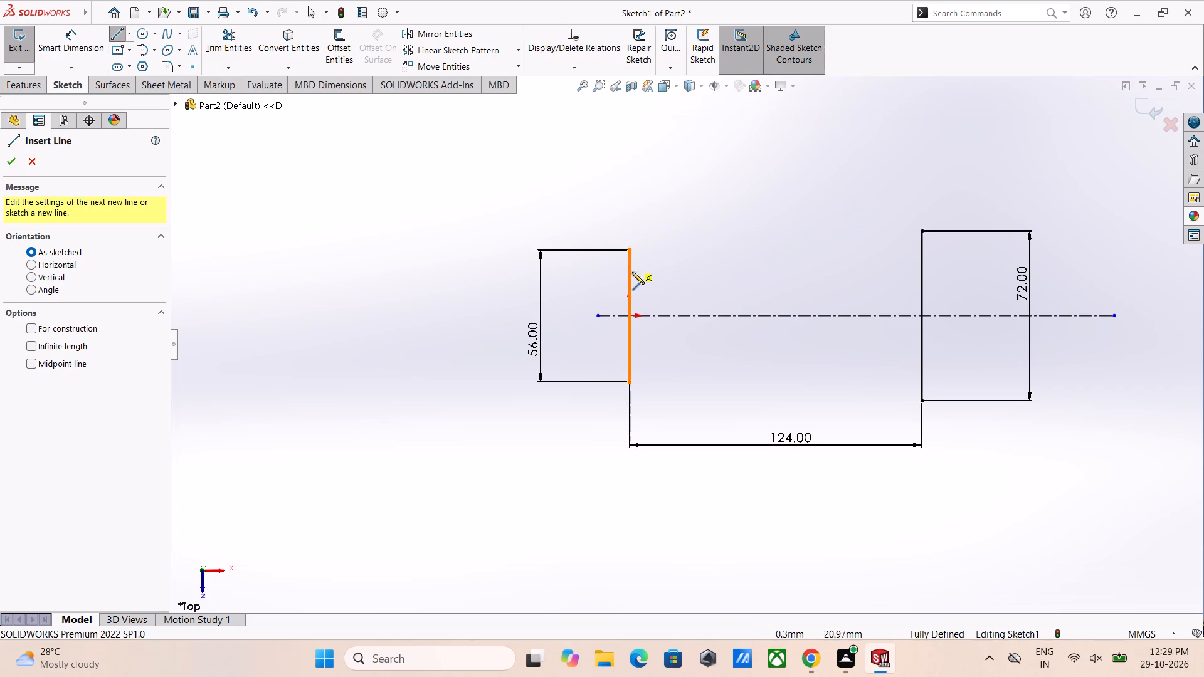
pyautogui.click(628, 382)
pyautogui.click(710, 384)
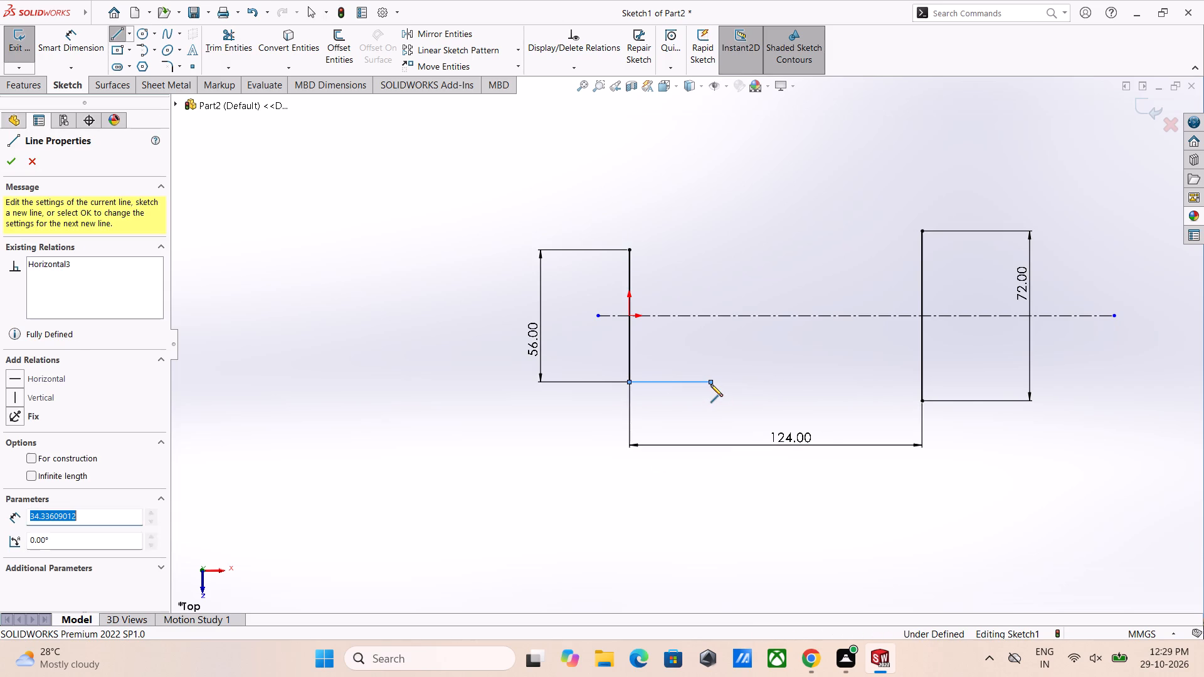
pyautogui.rightClick(875, 404)
pyautogui.click(882, 411)
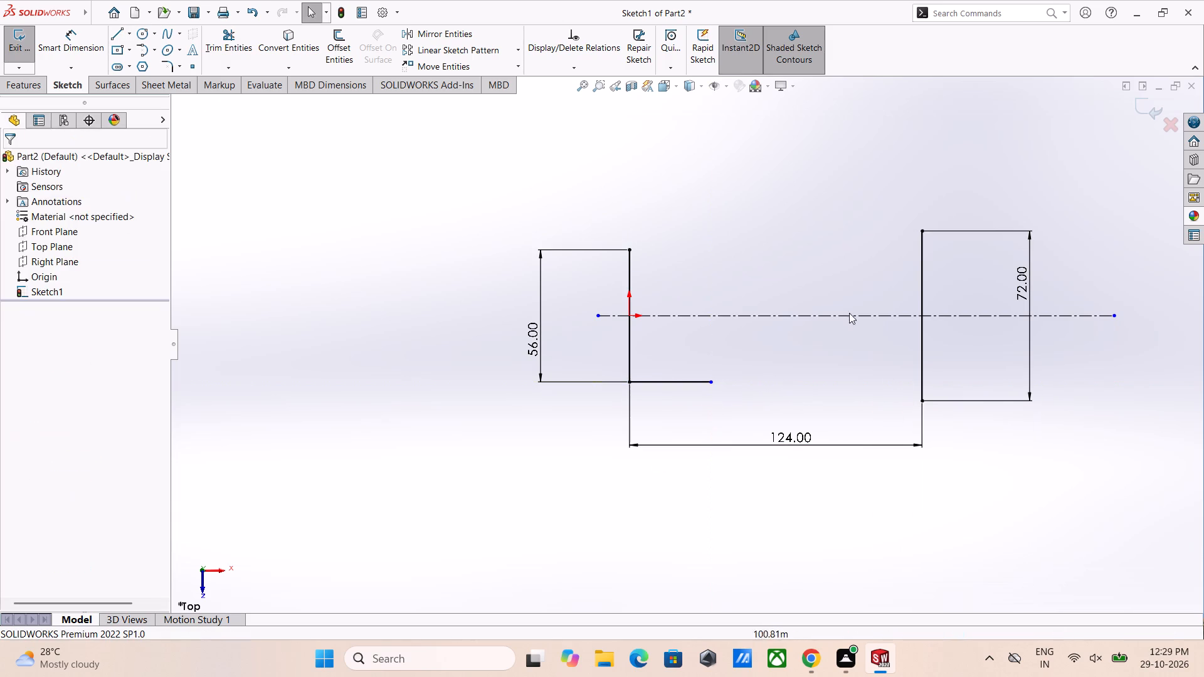
# Sketch a horizontal line about 39 mm long running left from the lower endpoint of the 72 mm line.
pyautogui.moveTo(826, 229); pyautogui.dragTo(721, 205, button='right')
pyautogui.click(923, 399)
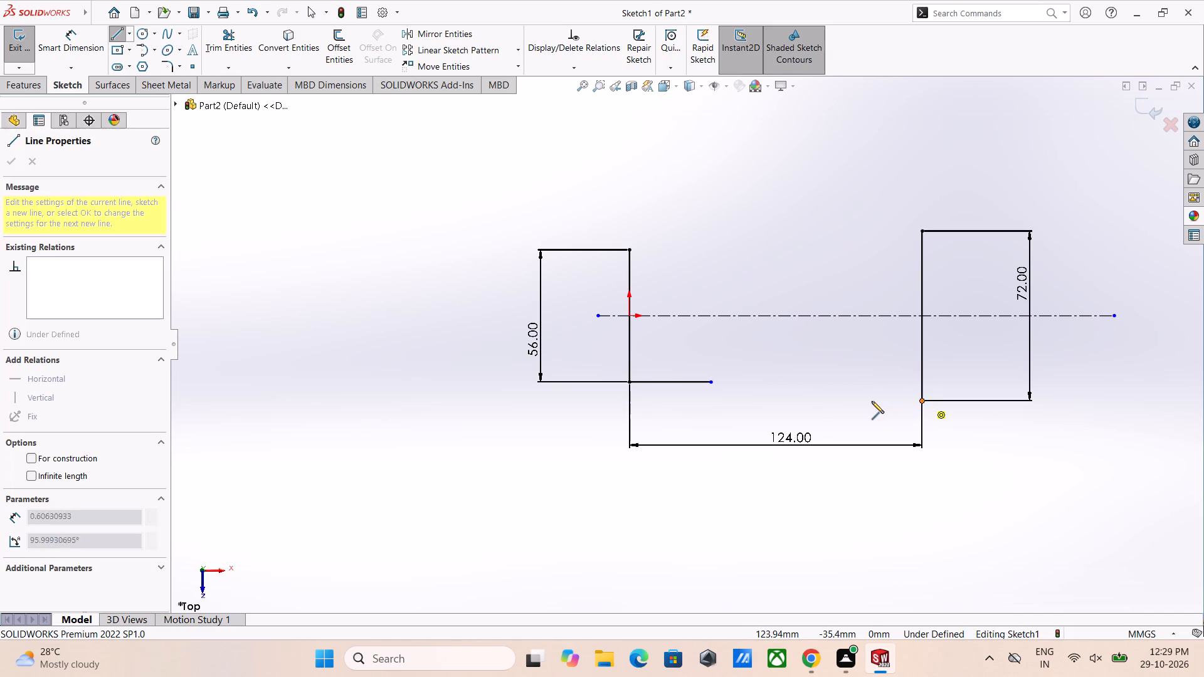
pyautogui.click(830, 402)
pyautogui.rightClick(830, 402)
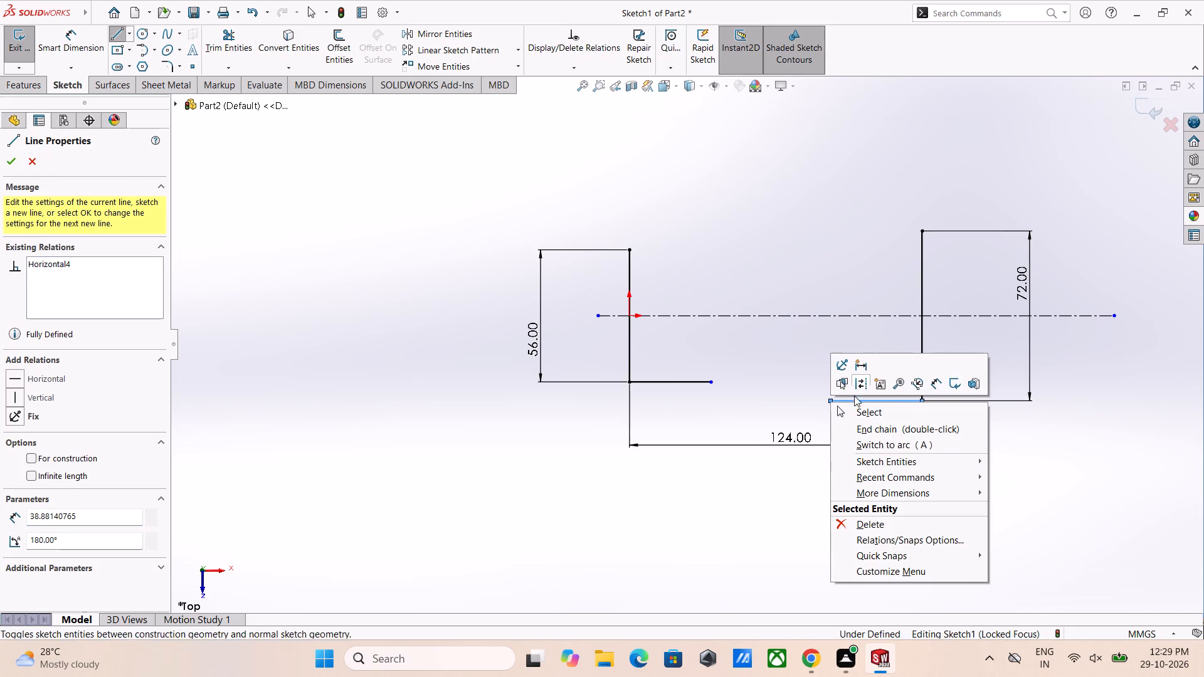
pyautogui.click(860, 412)
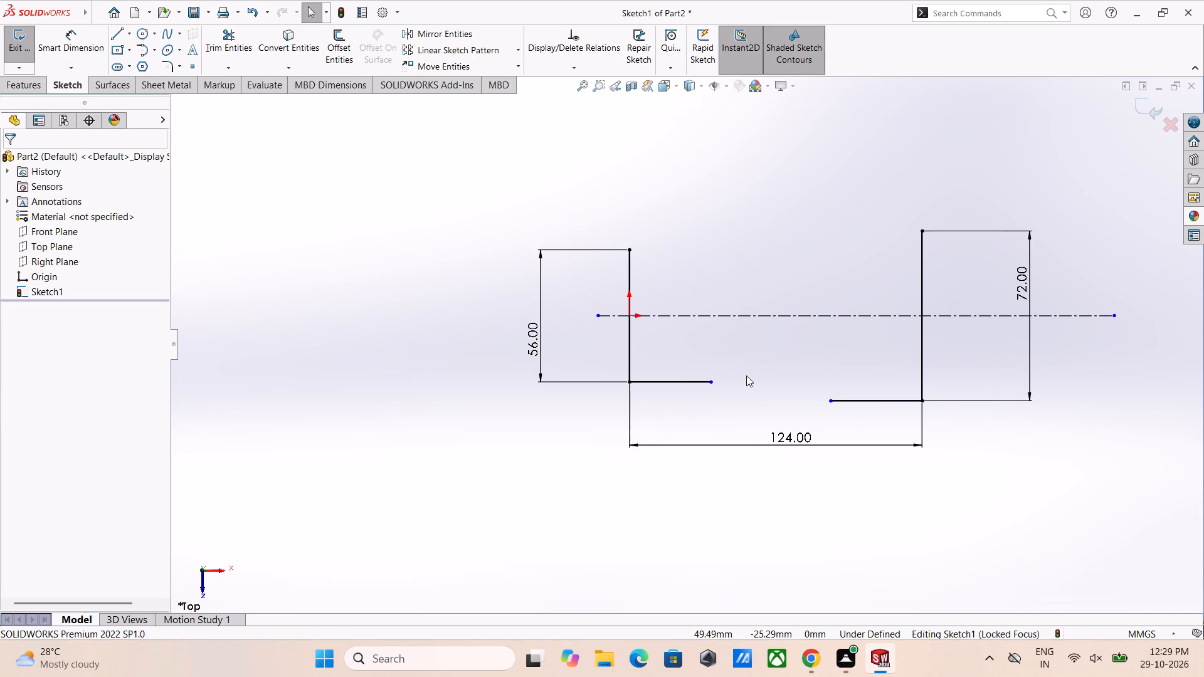
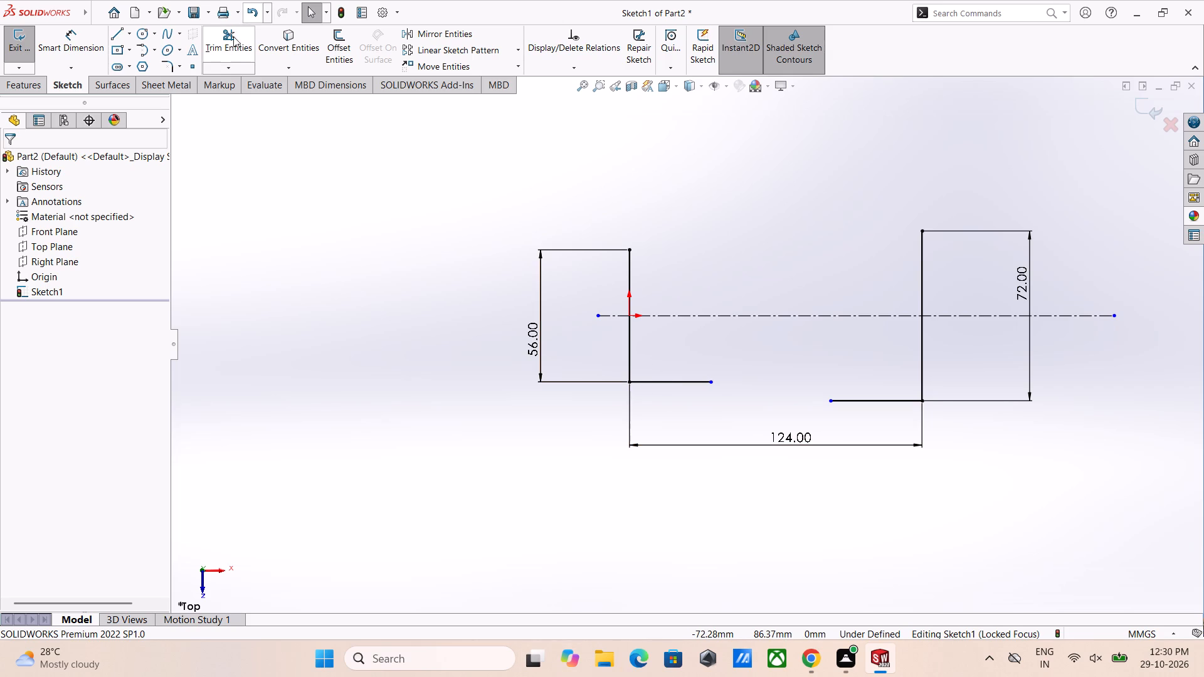
# Sketch a centerpoint arc of about 17.5 mm radius and 60° sweep, starting at the free end of the 56 mm side's horizontal line.
pyautogui.click(152, 51)
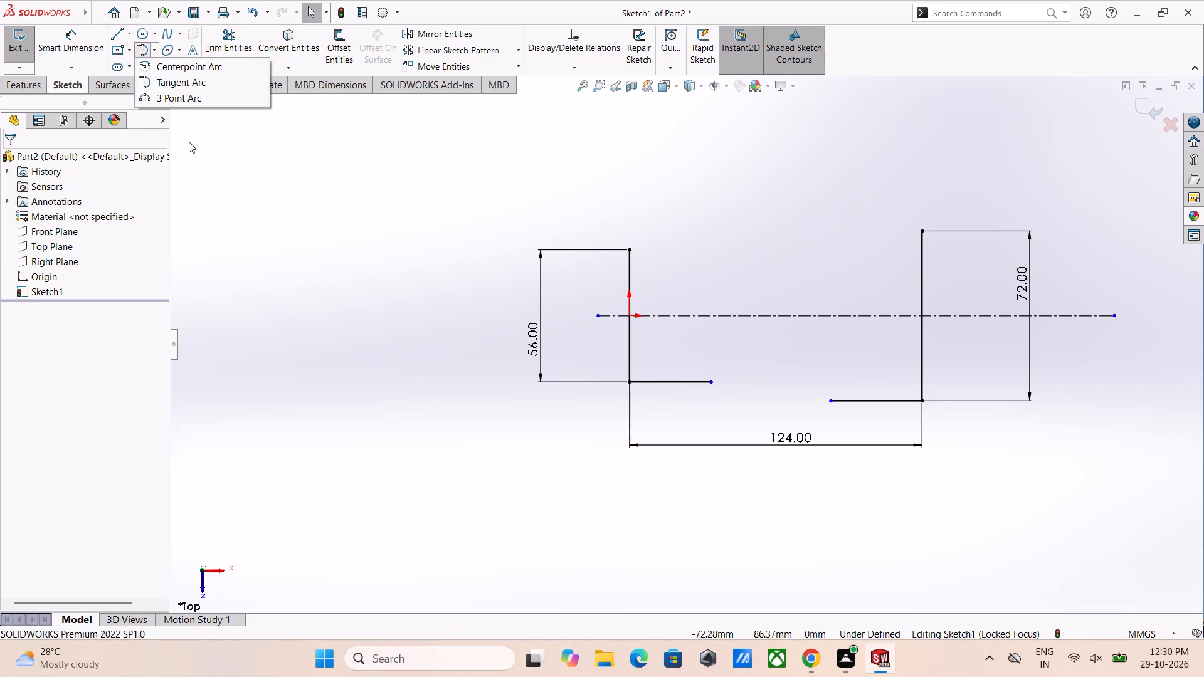
pyautogui.click(180, 67)
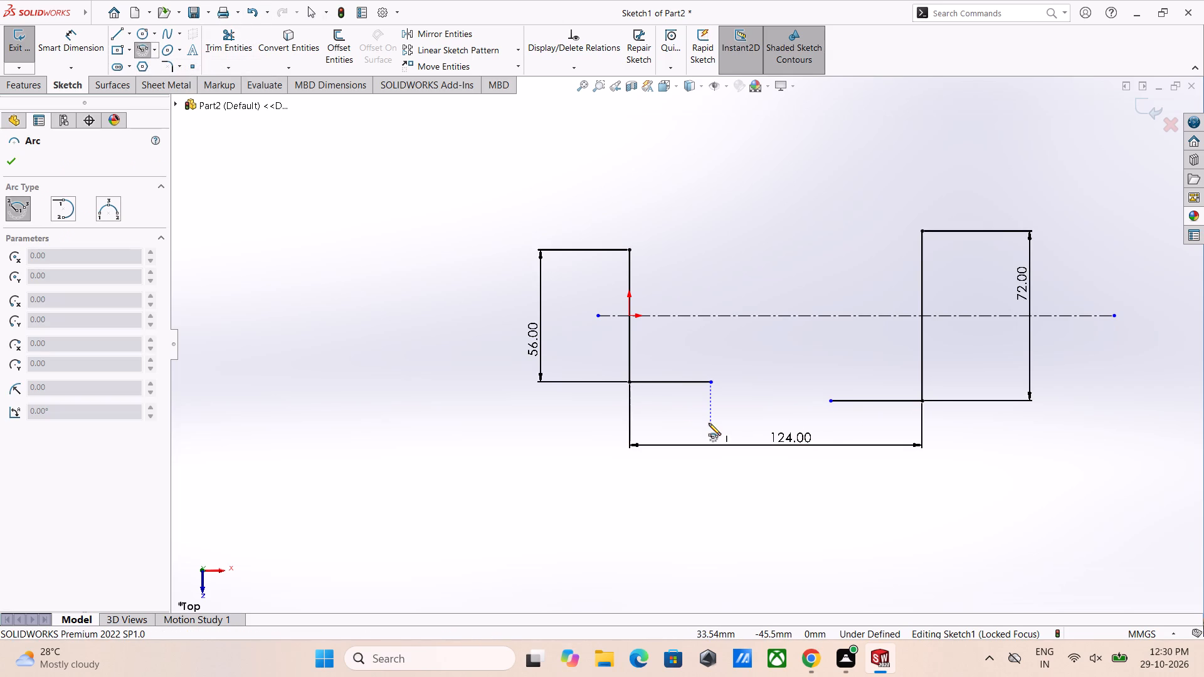
pyautogui.click(709, 423)
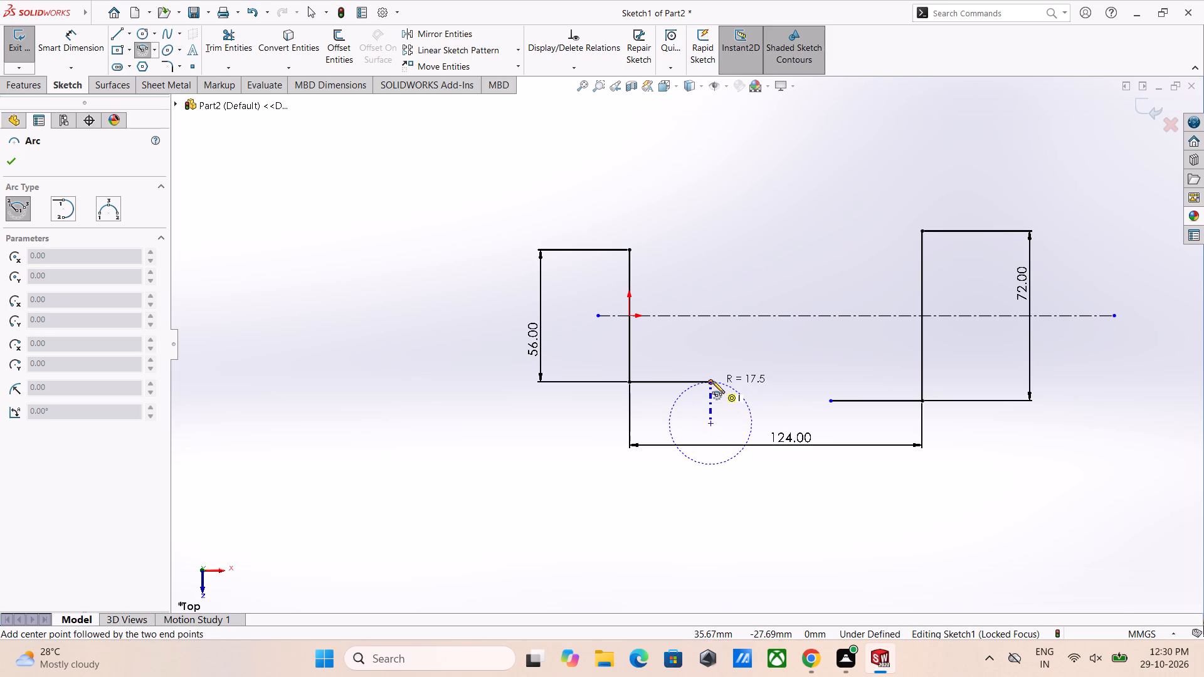
pyautogui.click(712, 381)
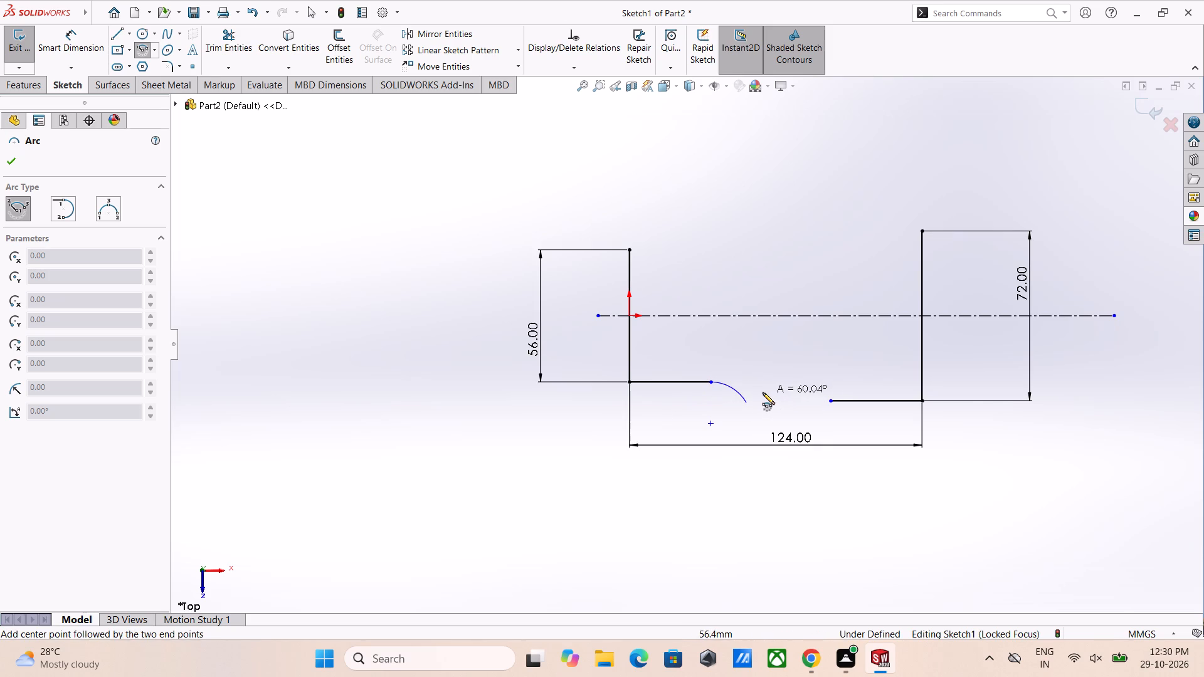
pyautogui.click(769, 391)
pyautogui.click(758, 193)
pyautogui.press('Escape')
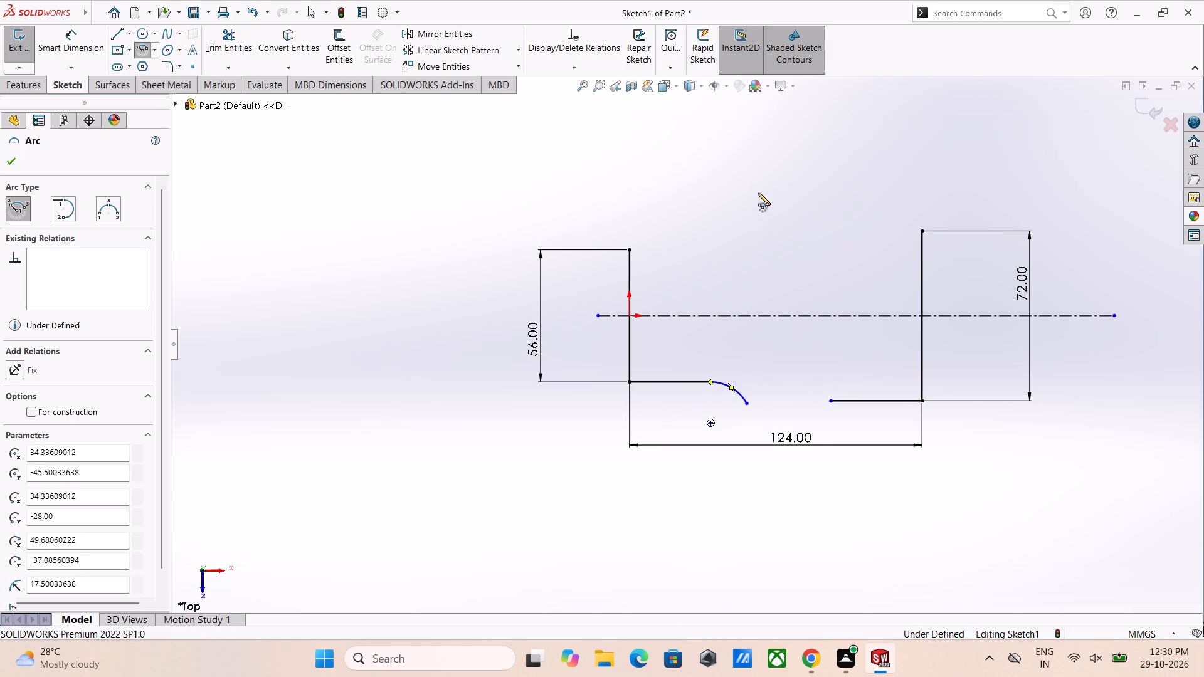
# Dimension the new arc's radius to 38 mm.
pyautogui.moveTo(425, 366); pyautogui.dragTo(431, 243, button='right')
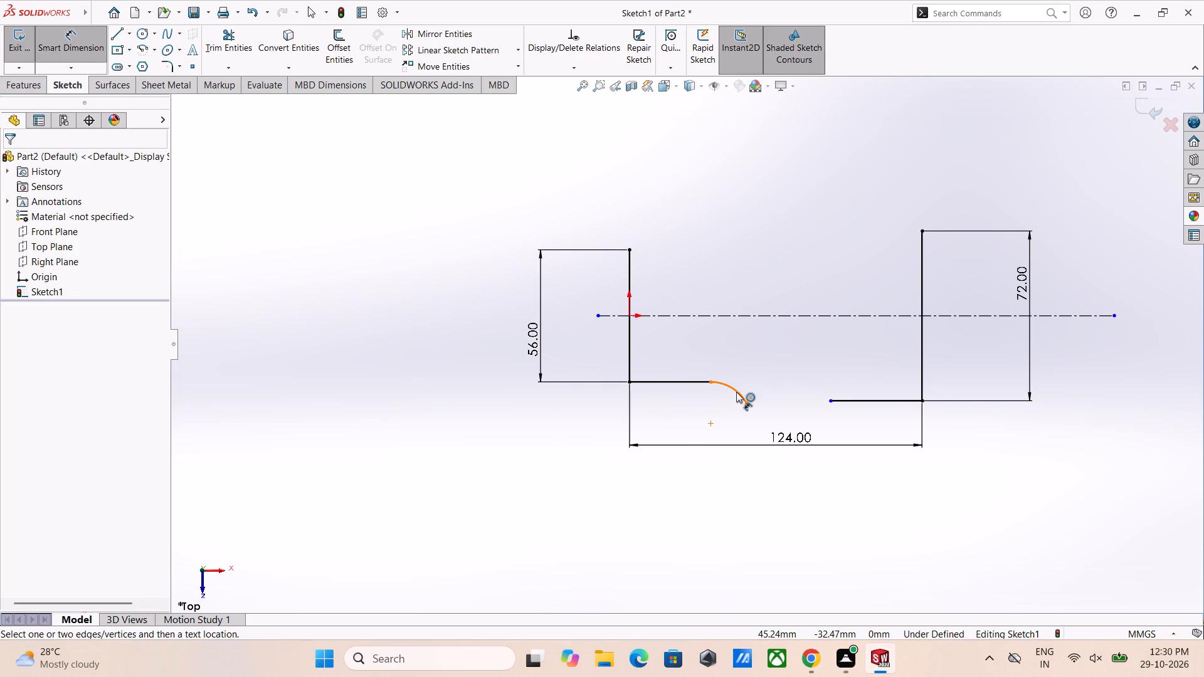
pyautogui.click(736, 392)
pyautogui.click(525, 503)
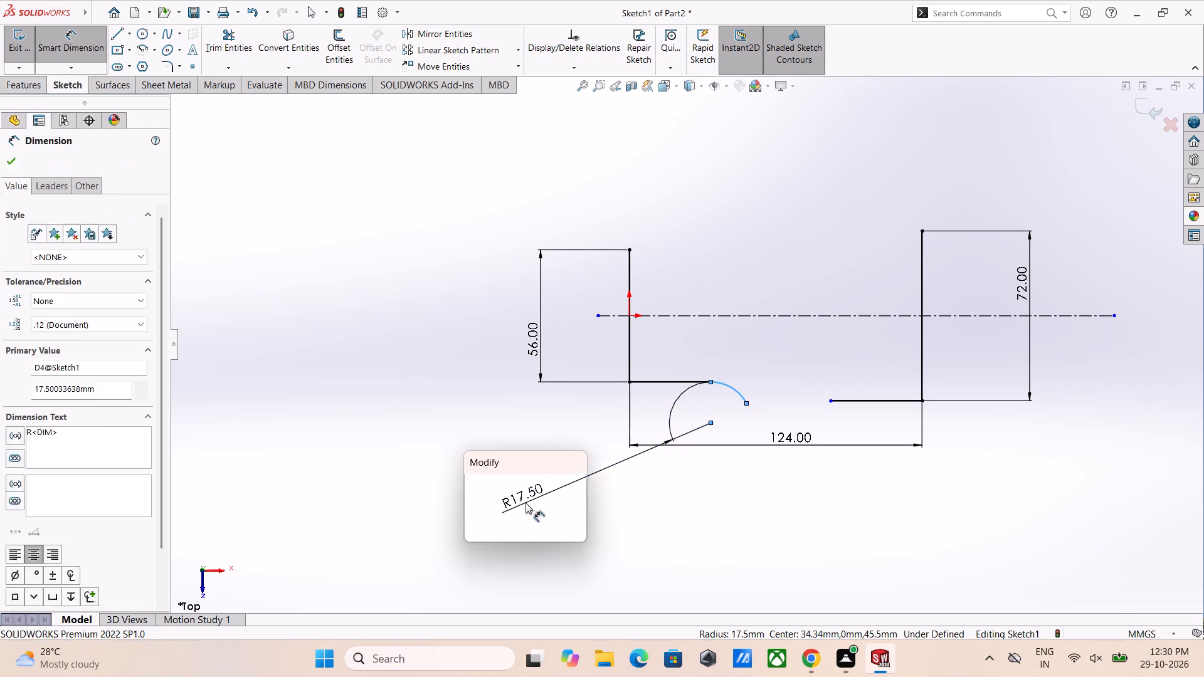
pyautogui.write('38')
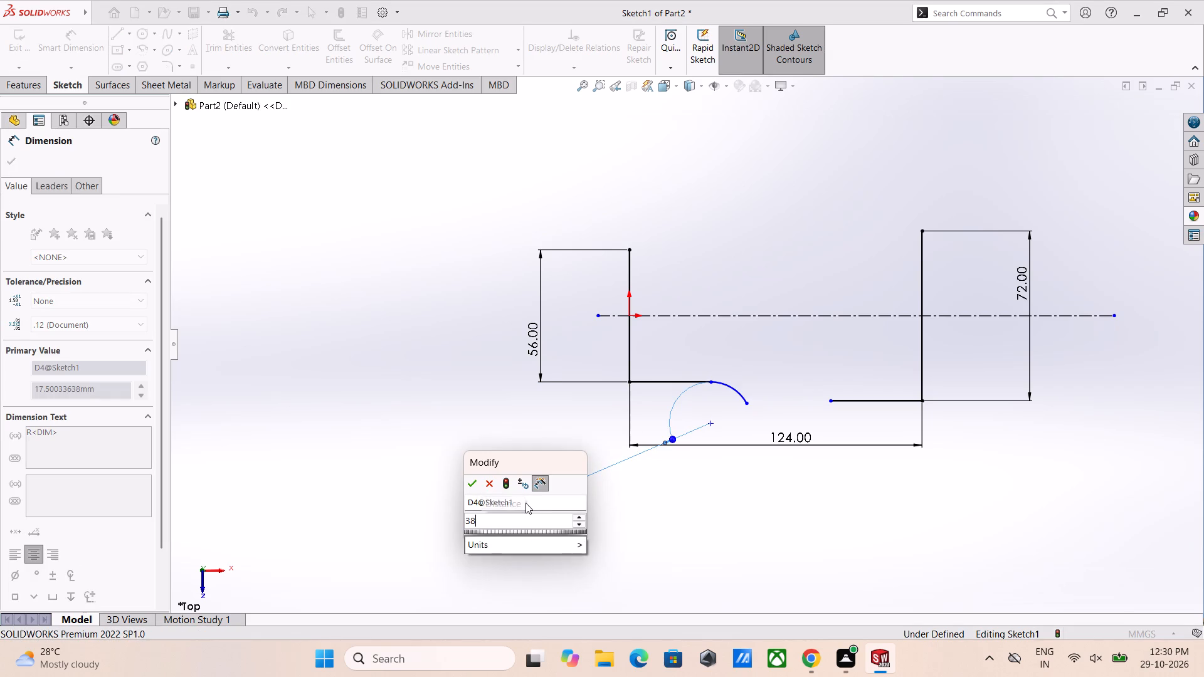
pyautogui.press('Return')
pyautogui.press('Escape')
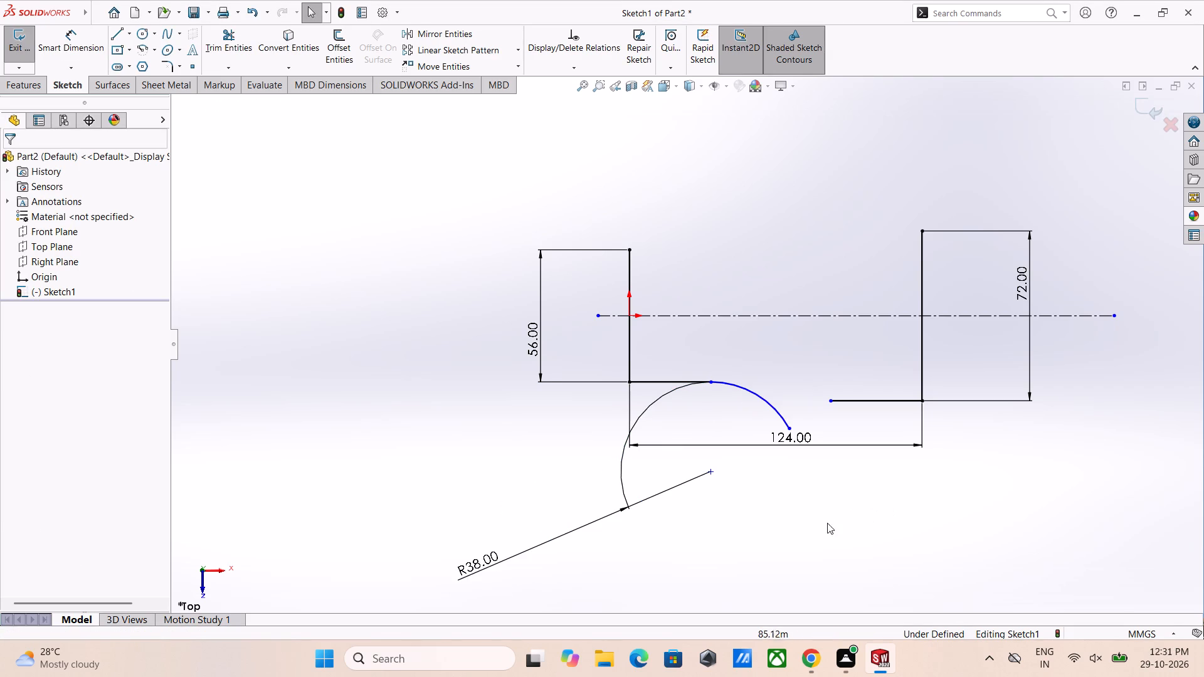
pyautogui.press('Escape')
pyautogui.press('Escape')
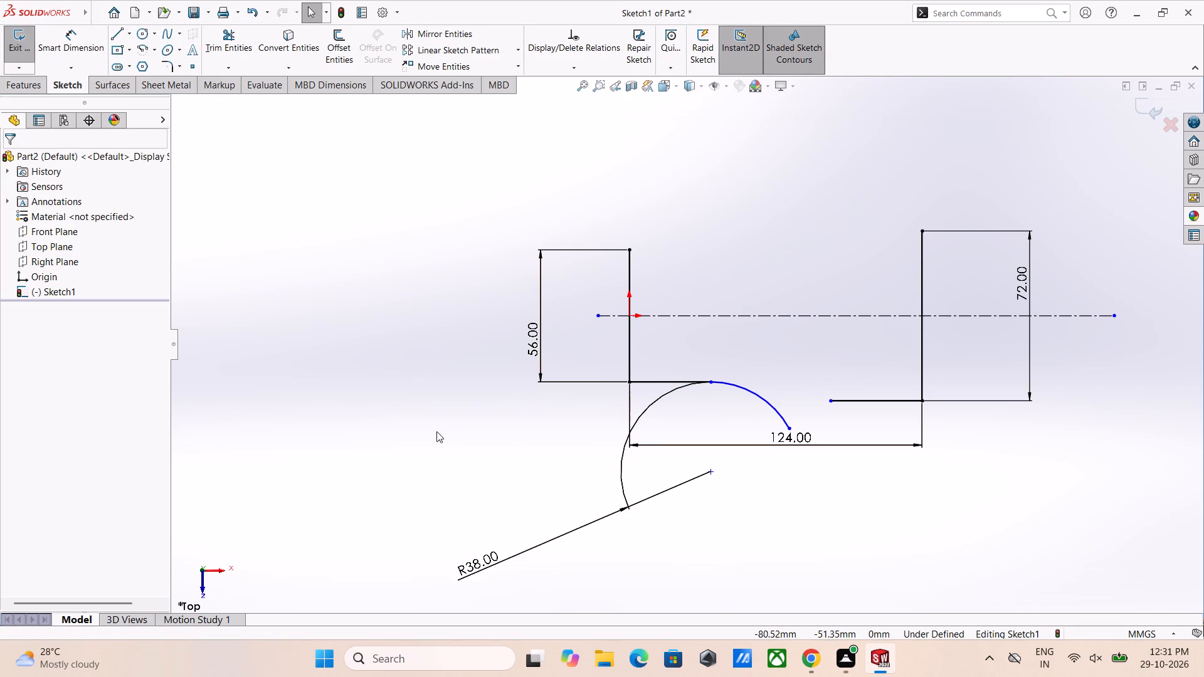
# Sketch a 3 point arc of about 15 mm radius from the 72 mm side's horizontal line end to the 38 mm arc's free end.
pyautogui.moveTo(435, 430); pyautogui.dragTo(432, 386, button='right')
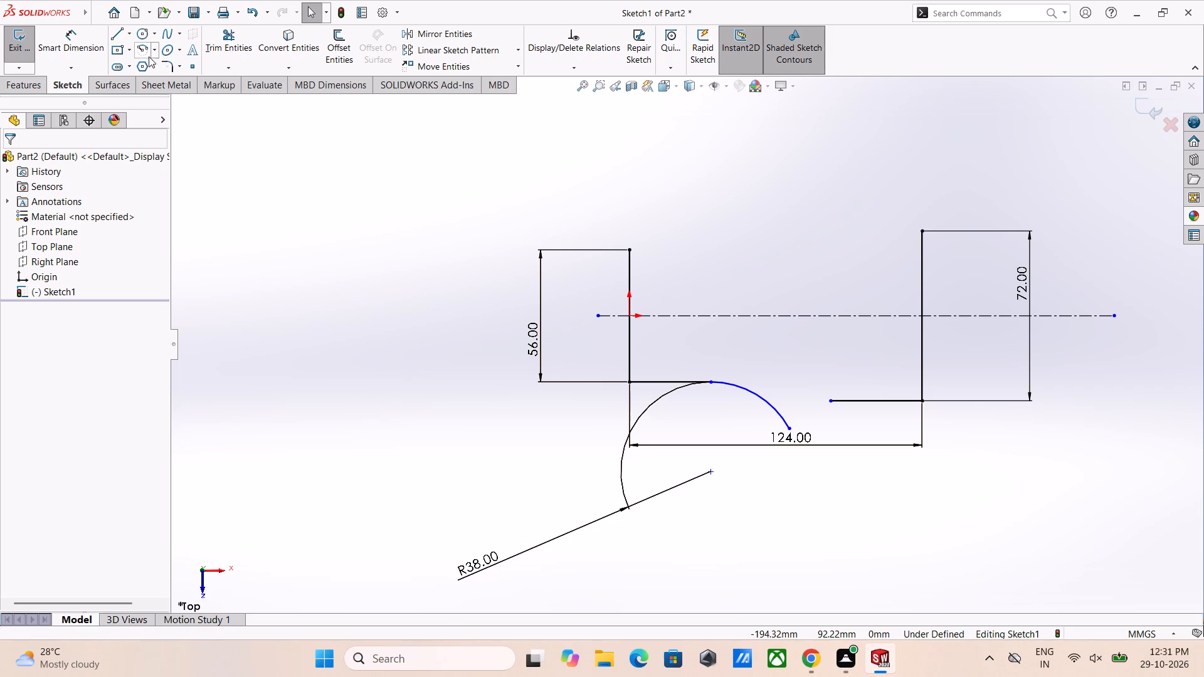
pyautogui.click(157, 45)
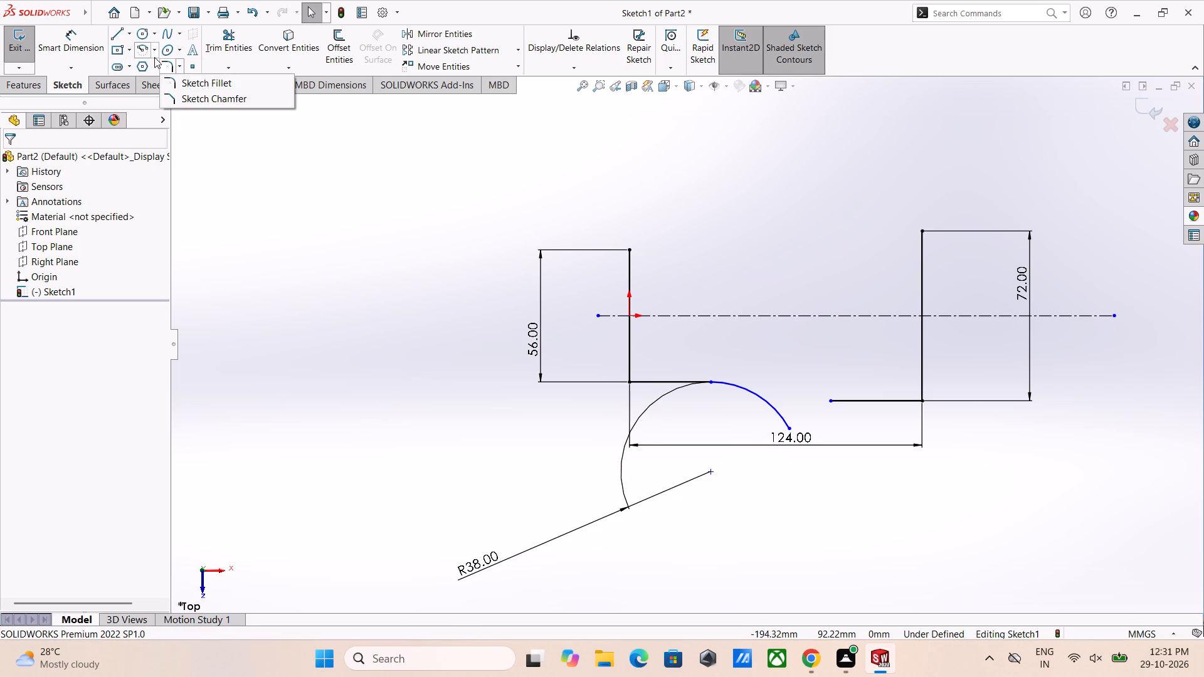
pyautogui.click(152, 56)
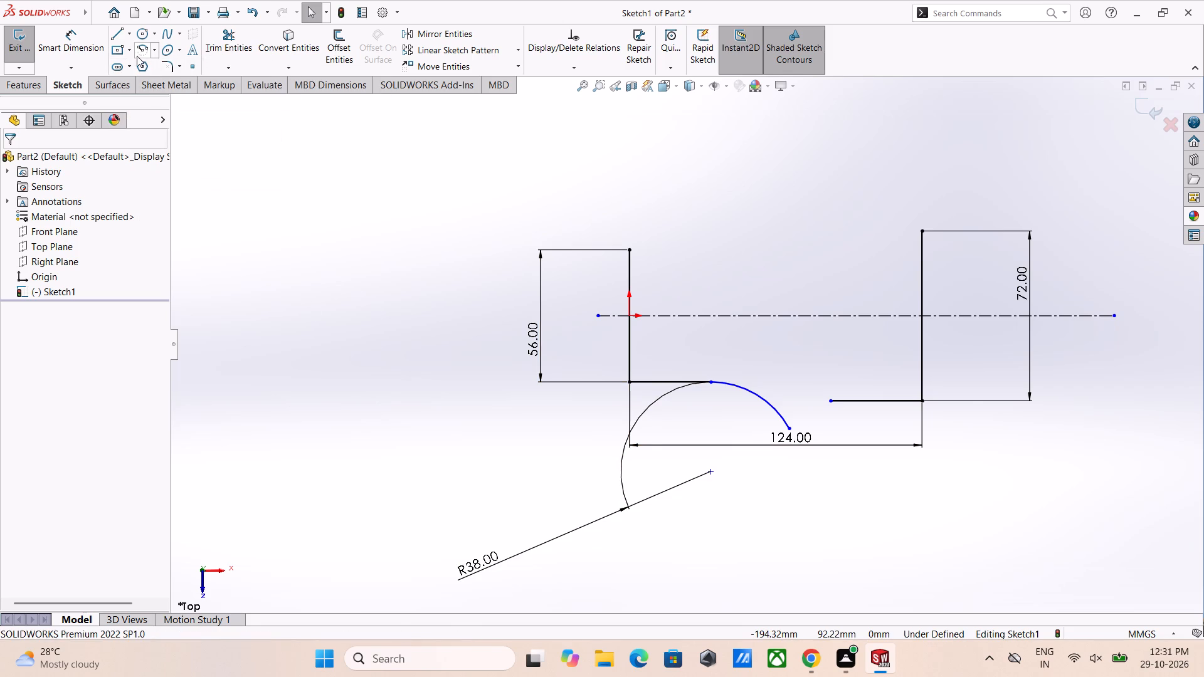
pyautogui.click(157, 49)
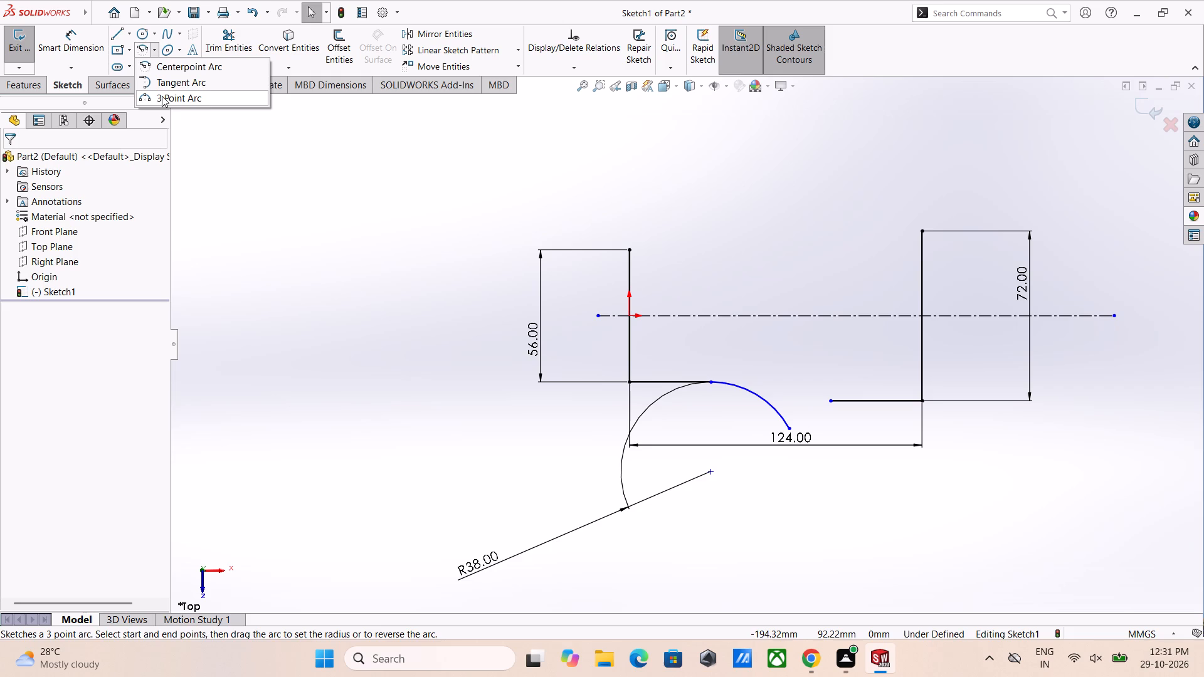
pyautogui.click(164, 99)
pyautogui.click(827, 404)
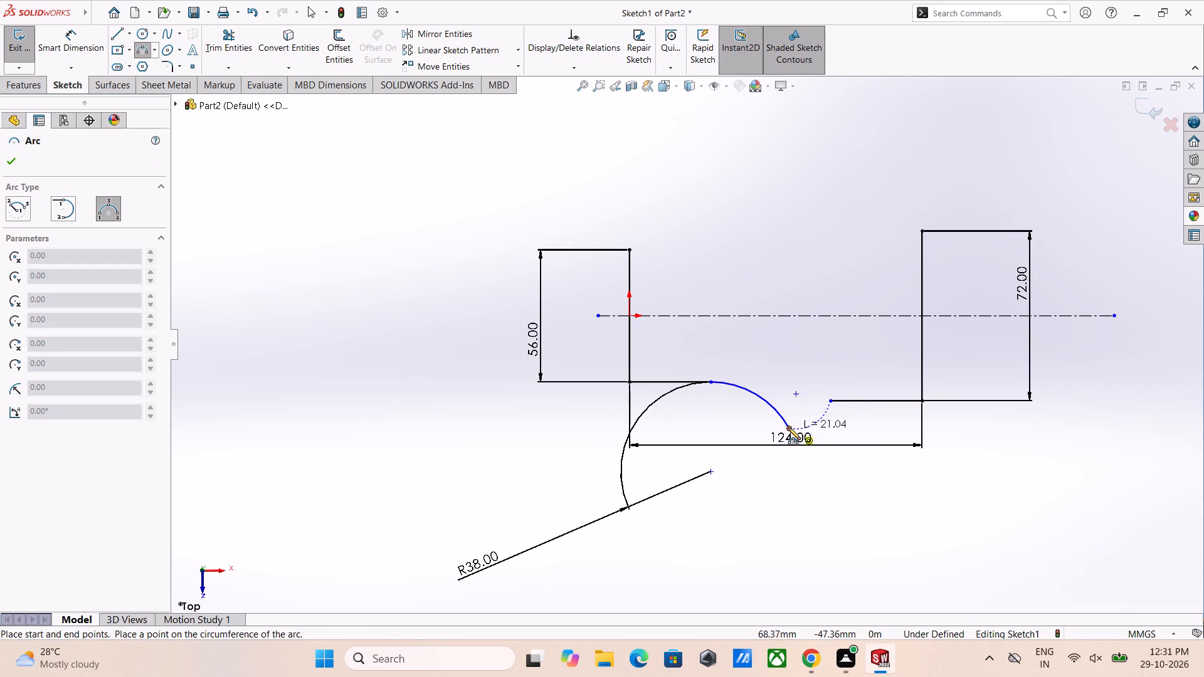
pyautogui.click(788, 428)
pyautogui.click(817, 424)
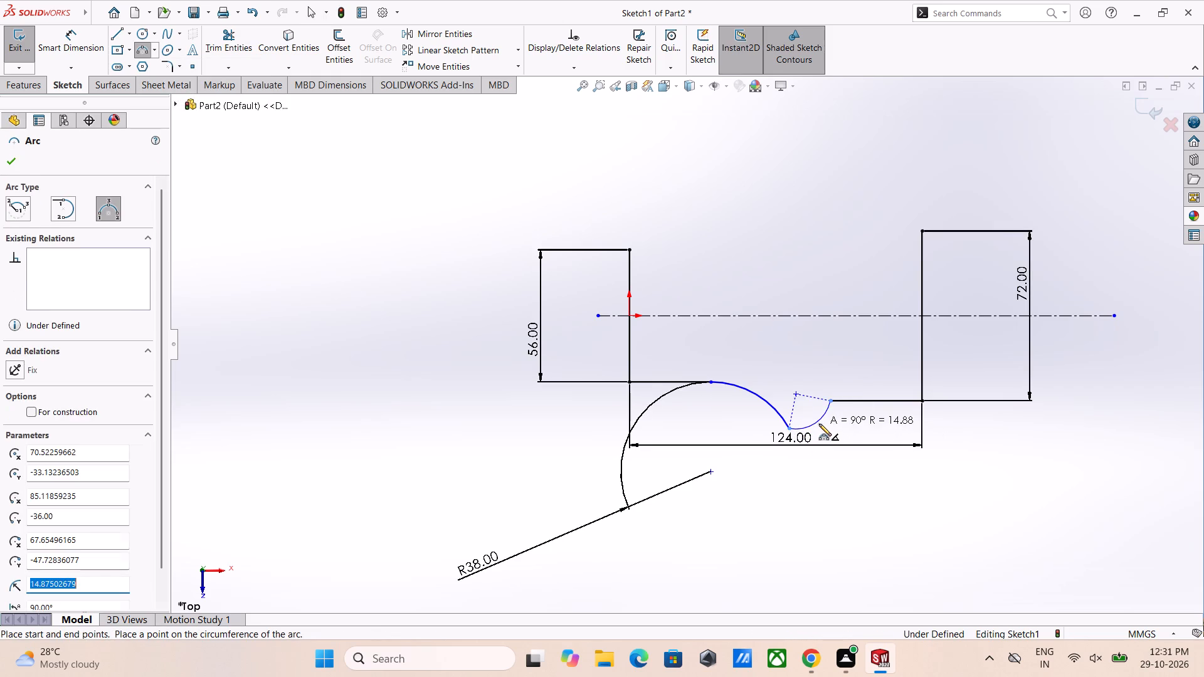
pyautogui.press('Escape')
# Dimension the second arc's radius to 26 mm.
pyautogui.moveTo(875, 508); pyautogui.dragTo(885, 443, button='right')
pyautogui.click(816, 422)
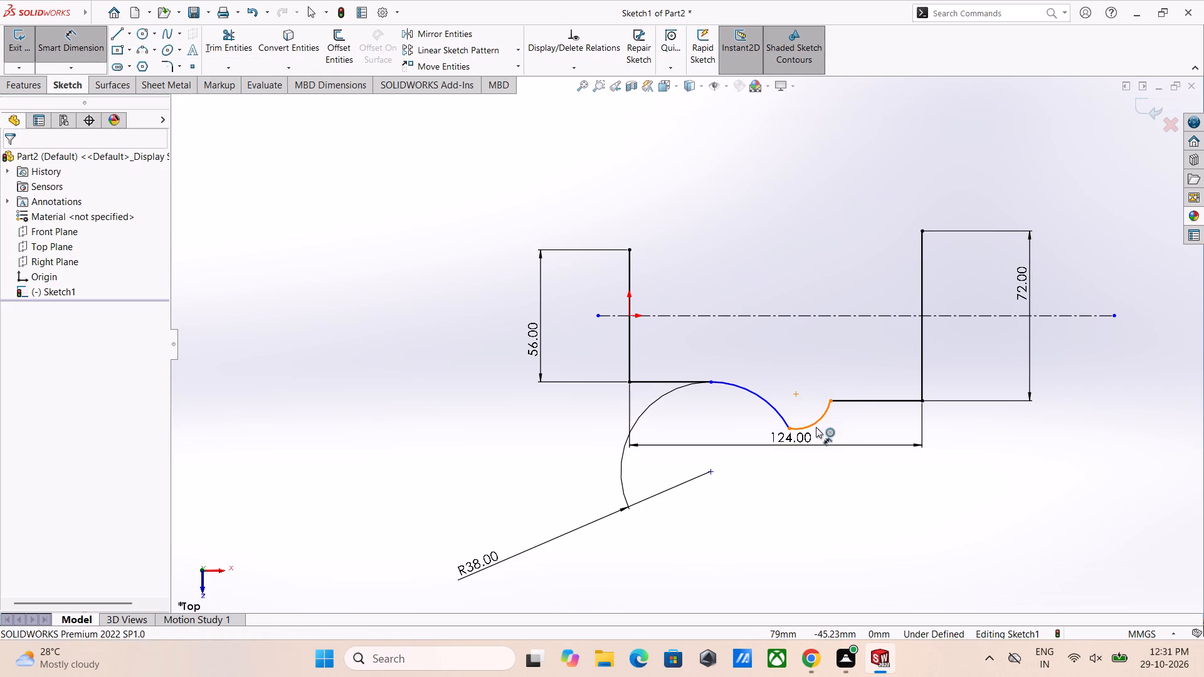
pyautogui.click(878, 510)
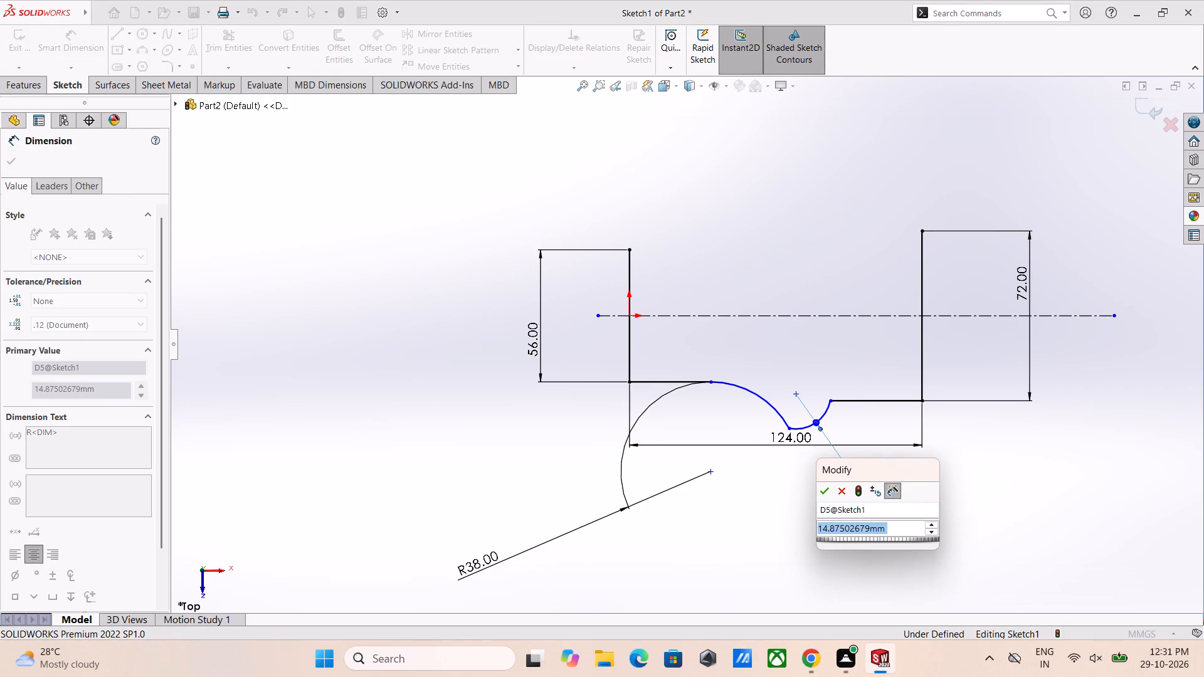
pyautogui.write('26')
pyautogui.press('Return')
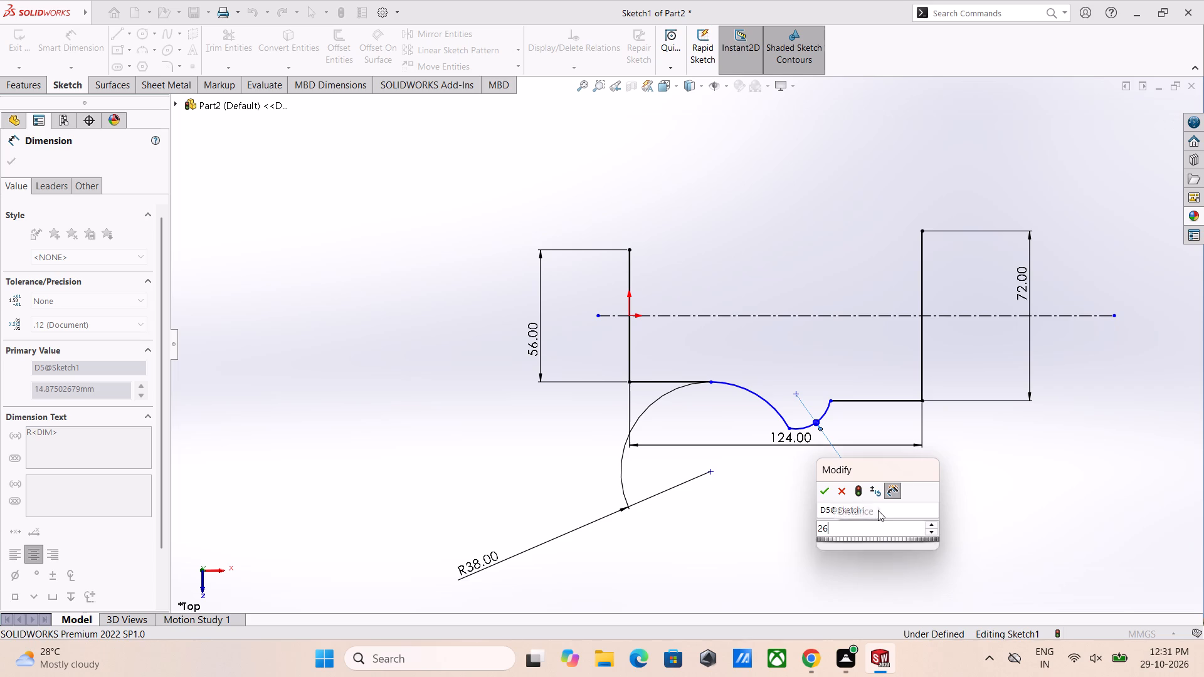
pyautogui.press('Escape')
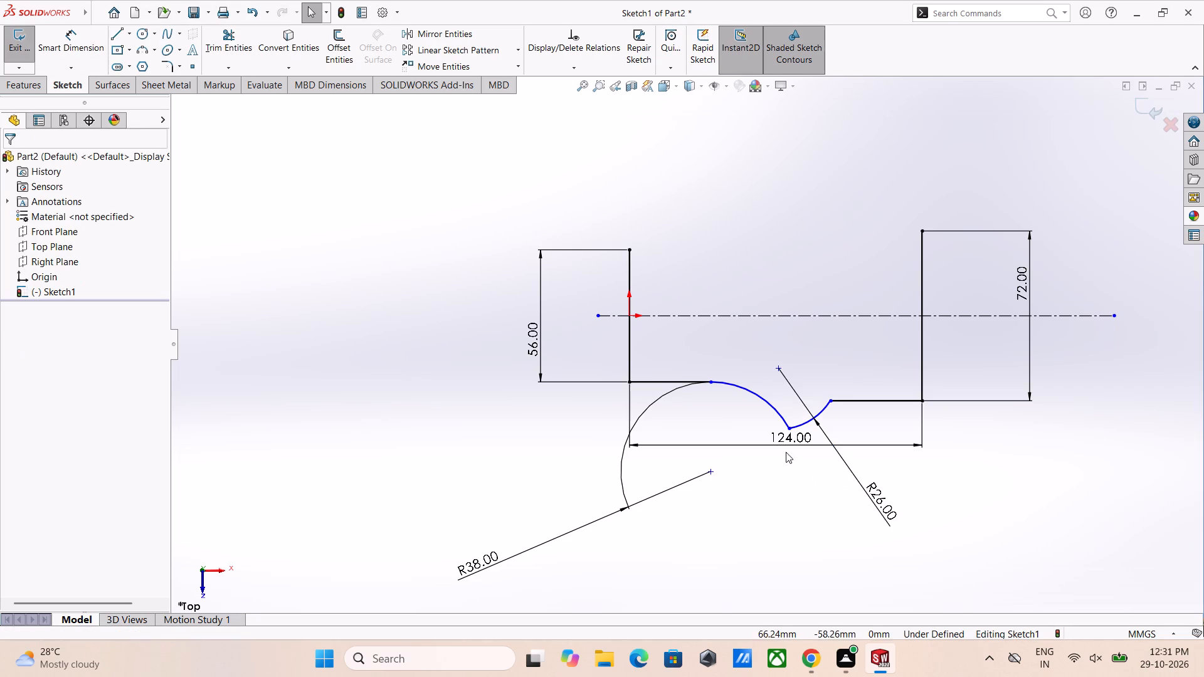
# Move the 124 mm dimension farther below the profile, clear of the arcs.
pyautogui.moveTo(811, 432); pyautogui.dragTo(809, 453)
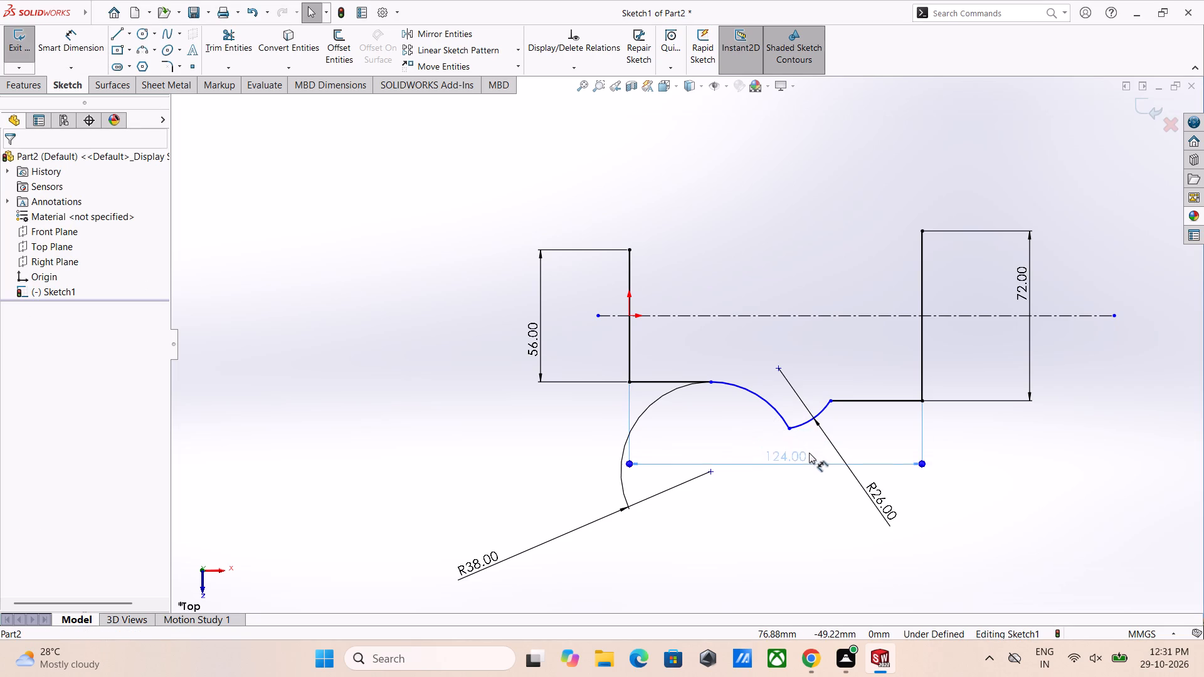
pyautogui.moveTo(809, 453); pyautogui.dragTo(811, 503)
pyautogui.click(1005, 493)
# Add a tangent relation between the 38 mm and 26 mm radius arcs.
pyautogui.moveTo(807, 439); pyautogui.dragTo(737, 407)
pyautogui.press('Escape')
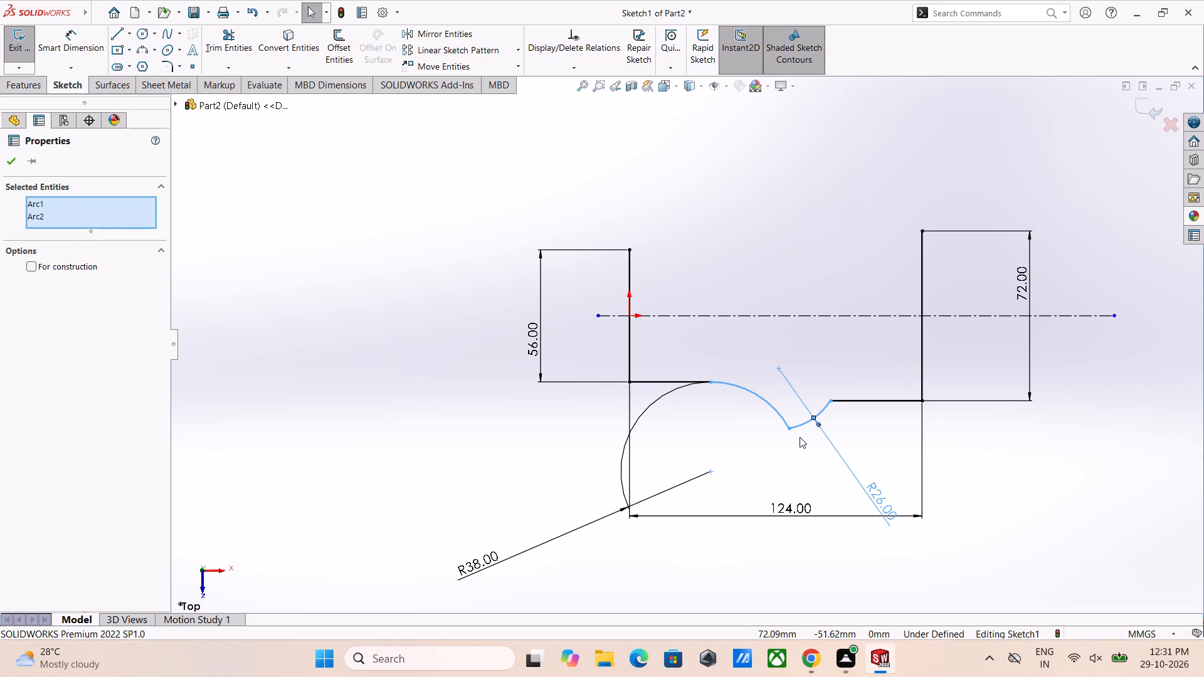
pyautogui.press('Escape')
pyautogui.click(807, 424)
pyautogui.keyDown('ctrl'); pyautogui.click(781, 416); pyautogui.keyUp('ctrl')
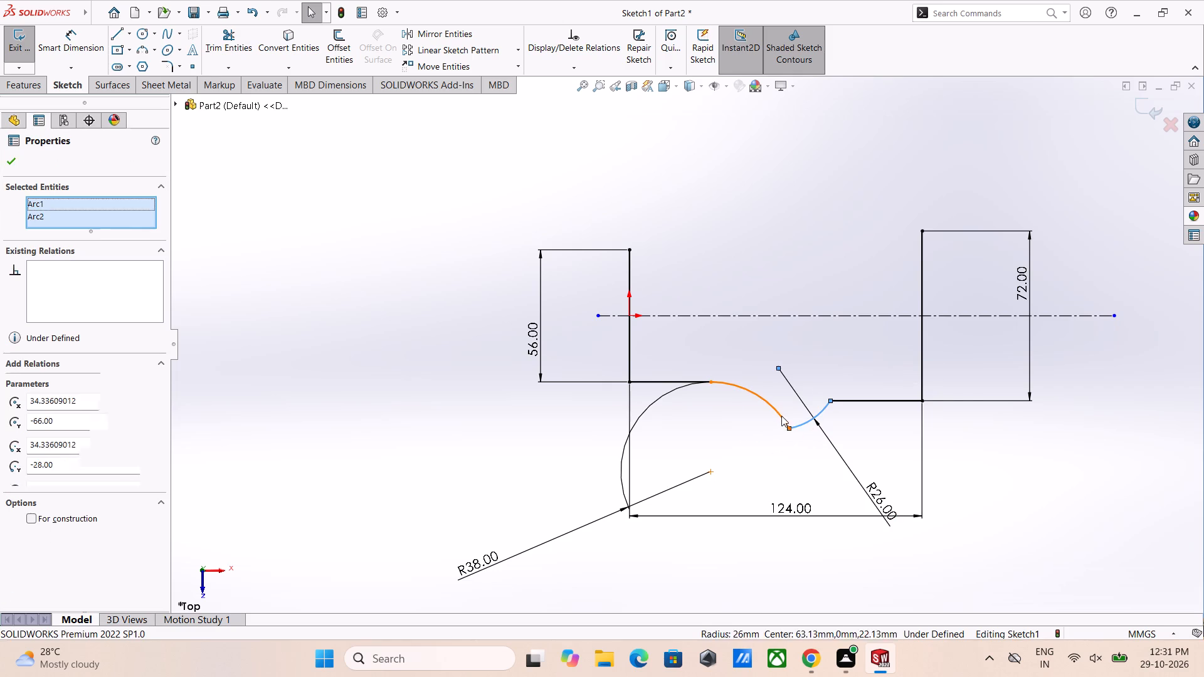
pyautogui.click(836, 361)
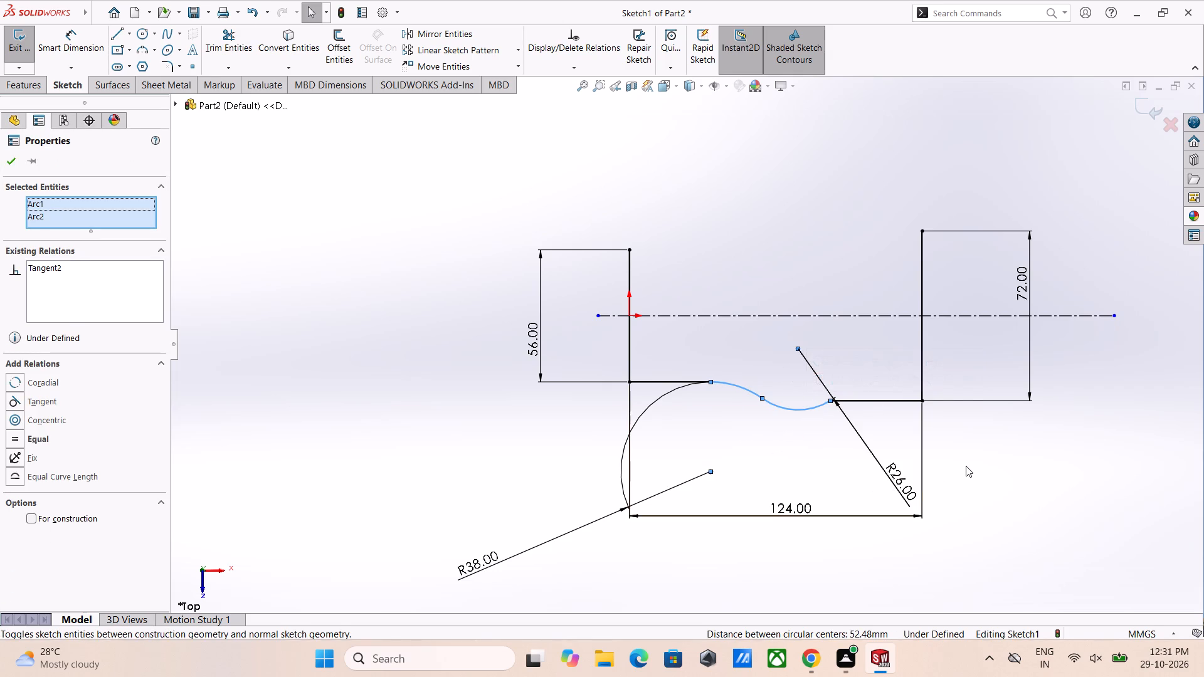
pyautogui.click(969, 466)
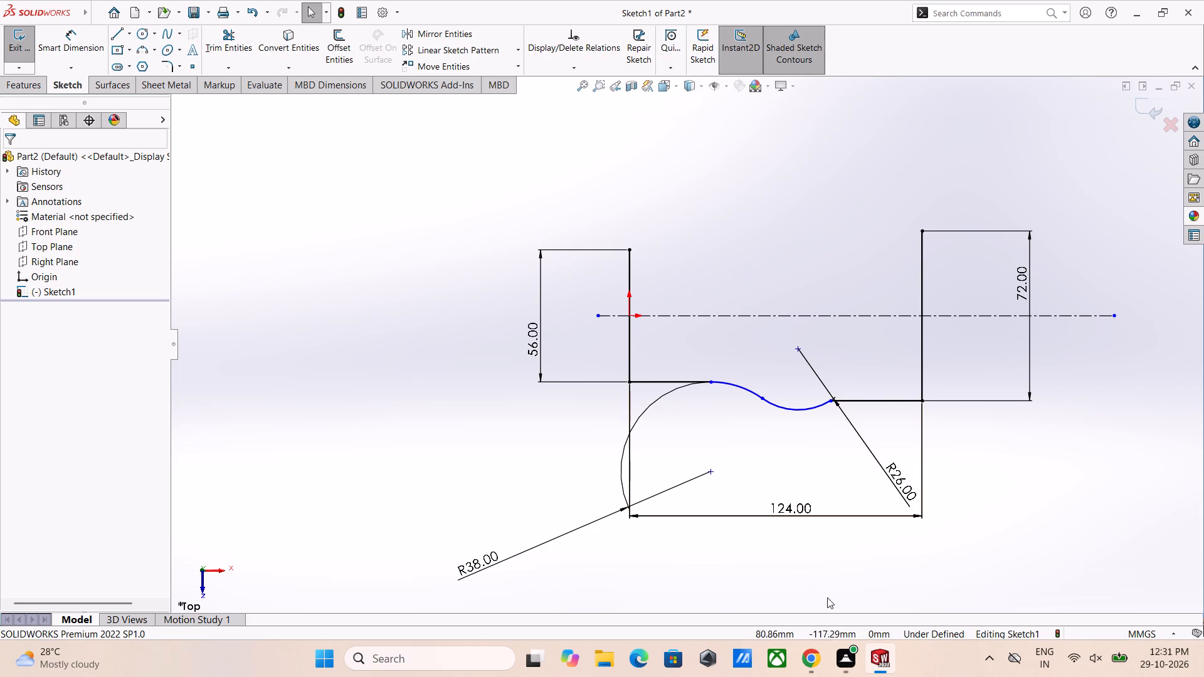
# Dimension the horizontal line at the foot of the 72 mm line to 40 mm.
pyautogui.moveTo(1006, 508); pyautogui.dragTo(1032, 457, button='right')
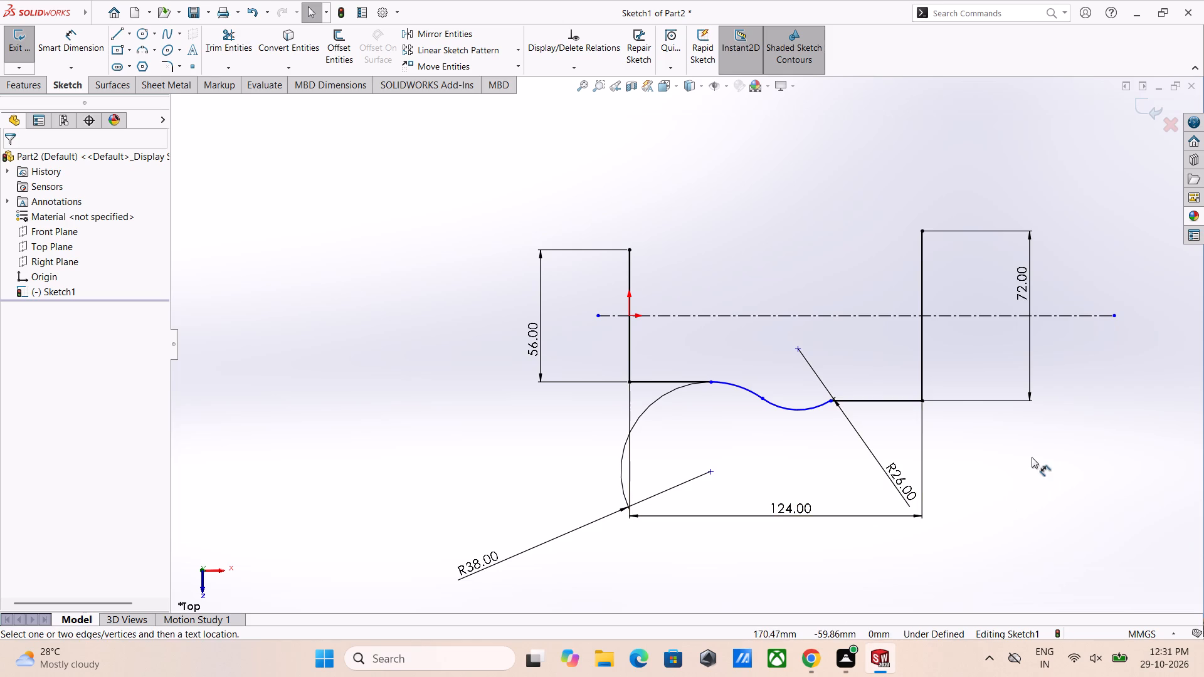
pyautogui.click(878, 397)
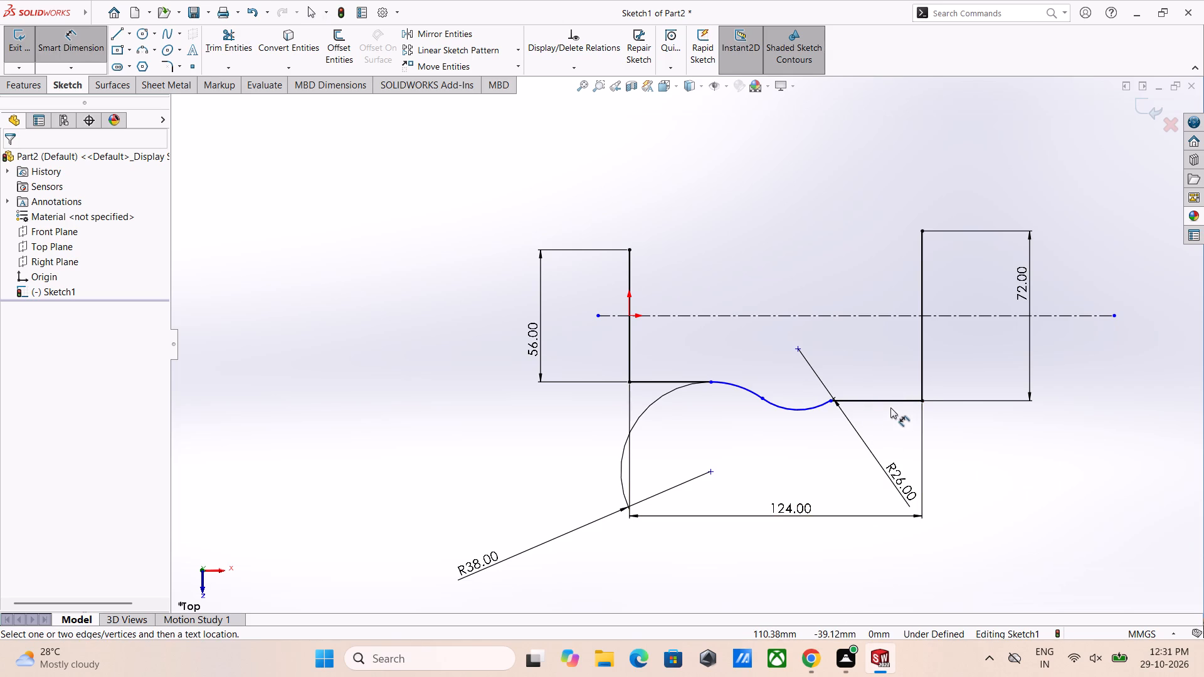
pyautogui.click(889, 402)
pyautogui.click(885, 438)
pyautogui.write('40')
pyautogui.press('Return')
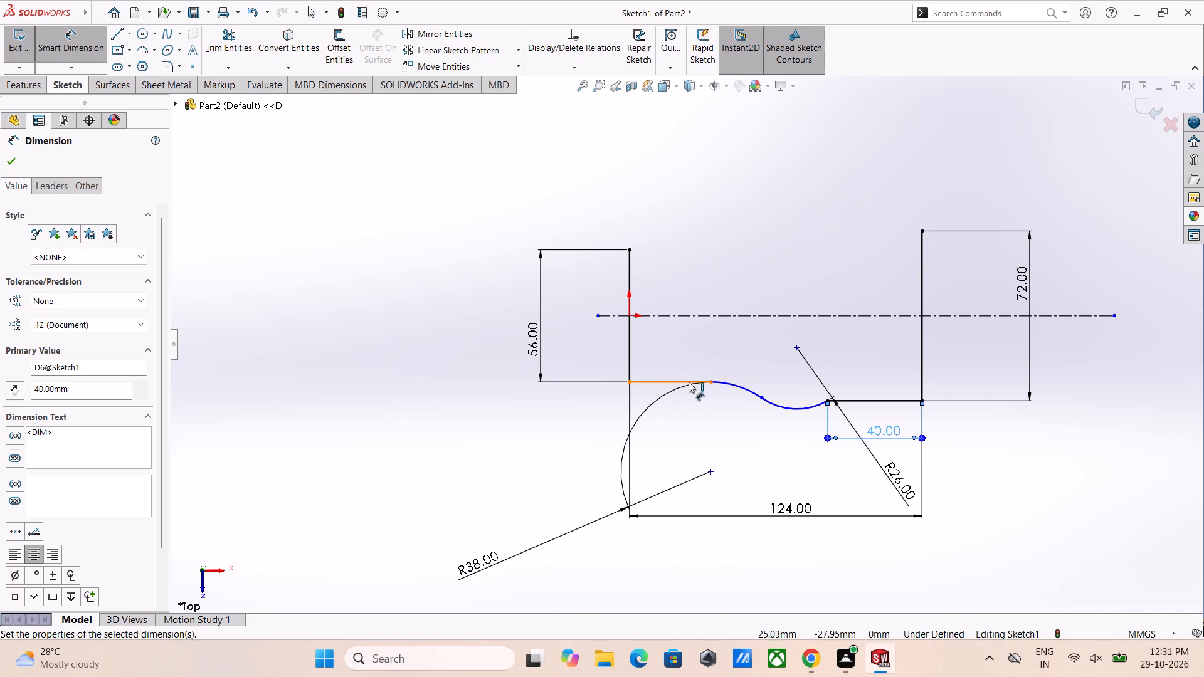
# Dimension the horizontal line at the foot of the 56 mm line to 60 mm.
pyautogui.click(689, 382)
pyautogui.click(681, 431)
pyautogui.write('60')
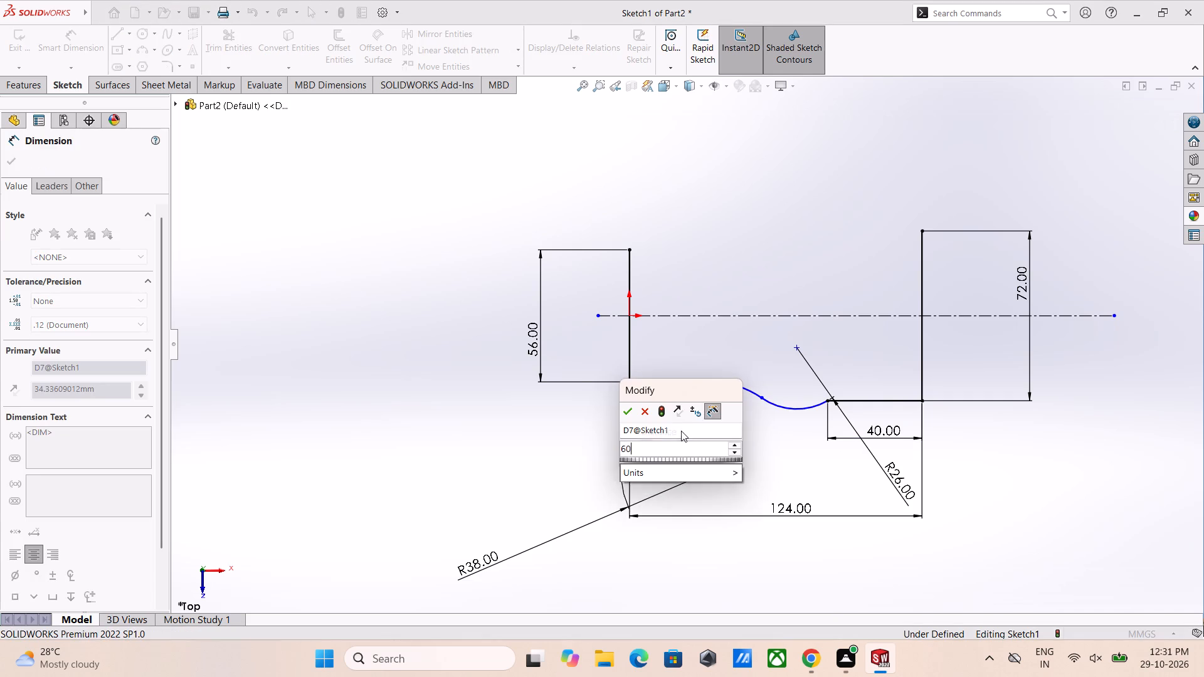
pyautogui.press('Return')
pyautogui.press('Escape')
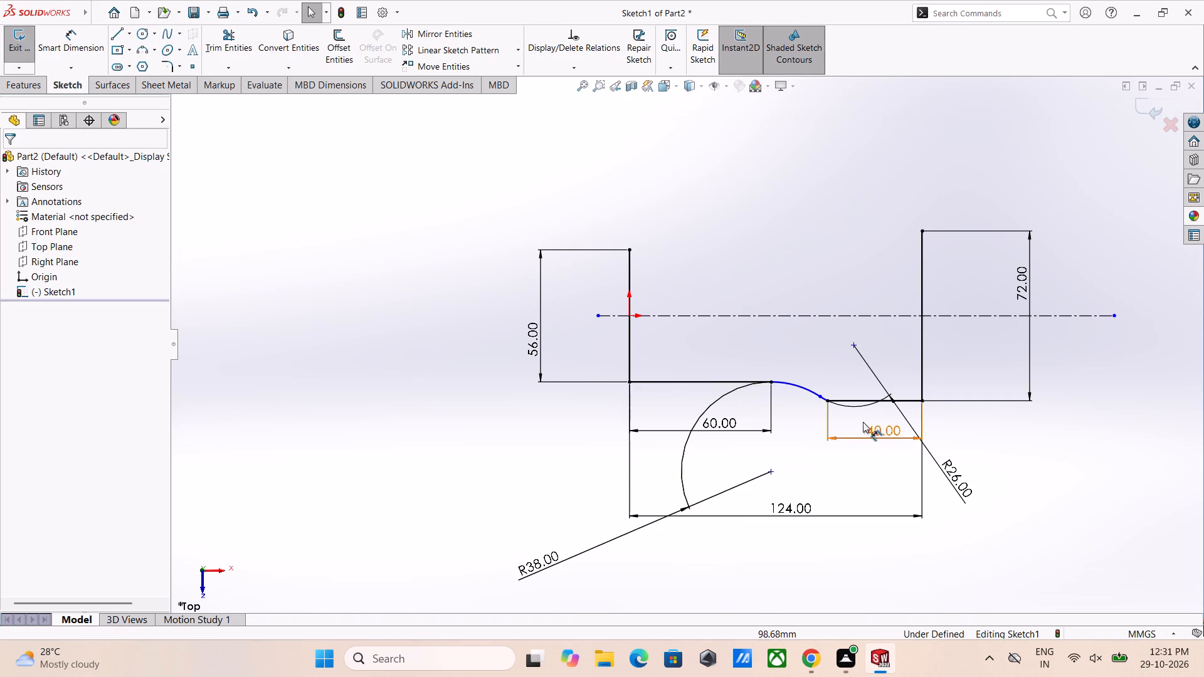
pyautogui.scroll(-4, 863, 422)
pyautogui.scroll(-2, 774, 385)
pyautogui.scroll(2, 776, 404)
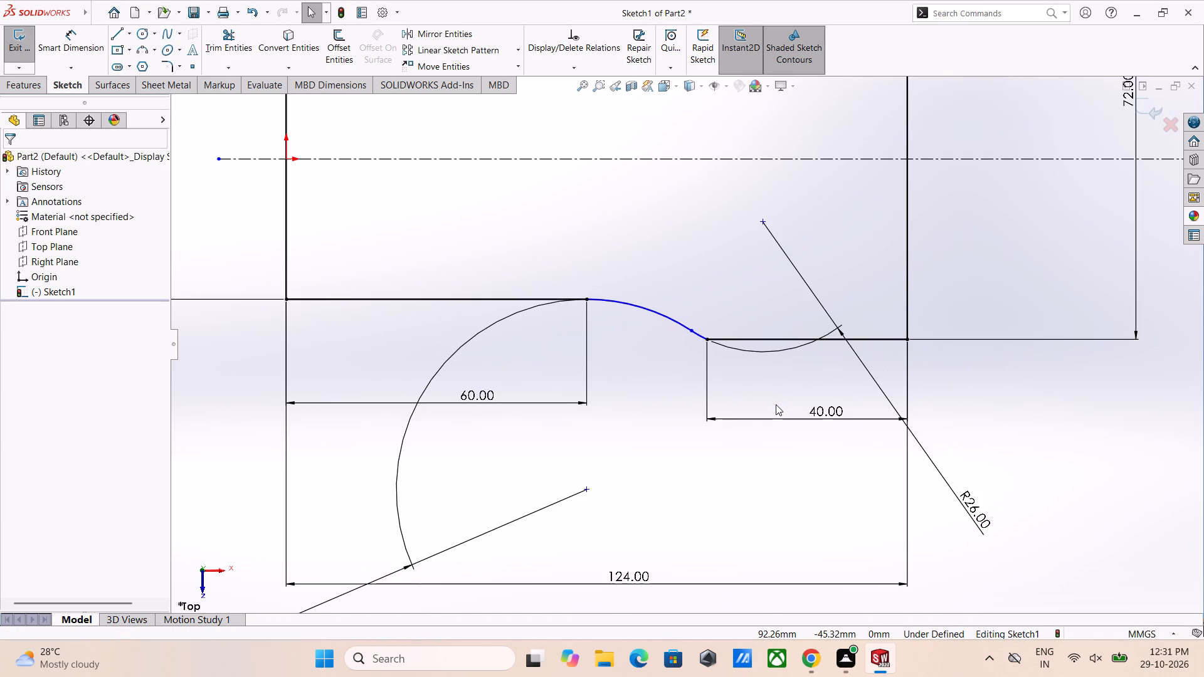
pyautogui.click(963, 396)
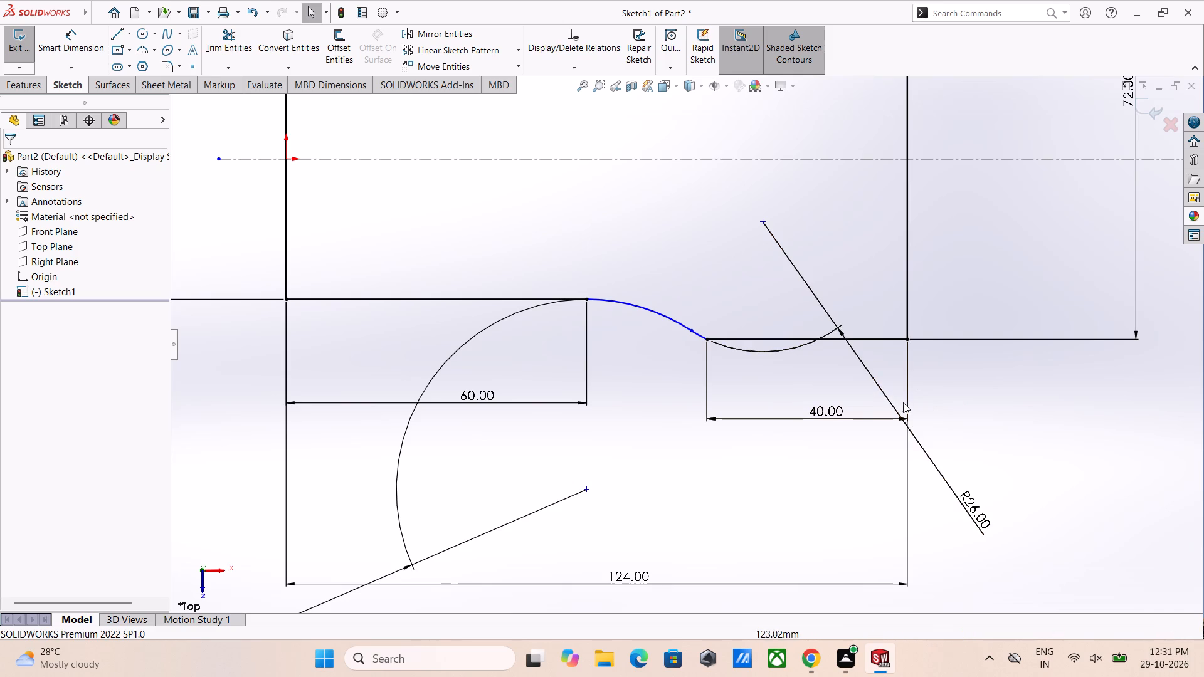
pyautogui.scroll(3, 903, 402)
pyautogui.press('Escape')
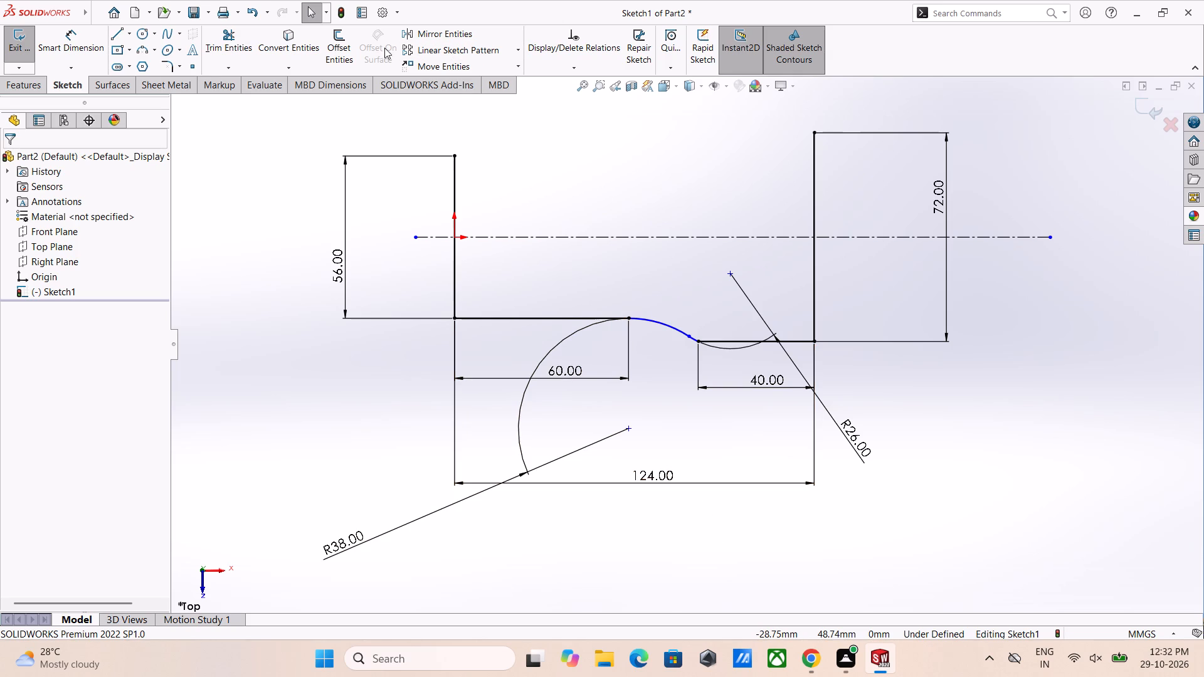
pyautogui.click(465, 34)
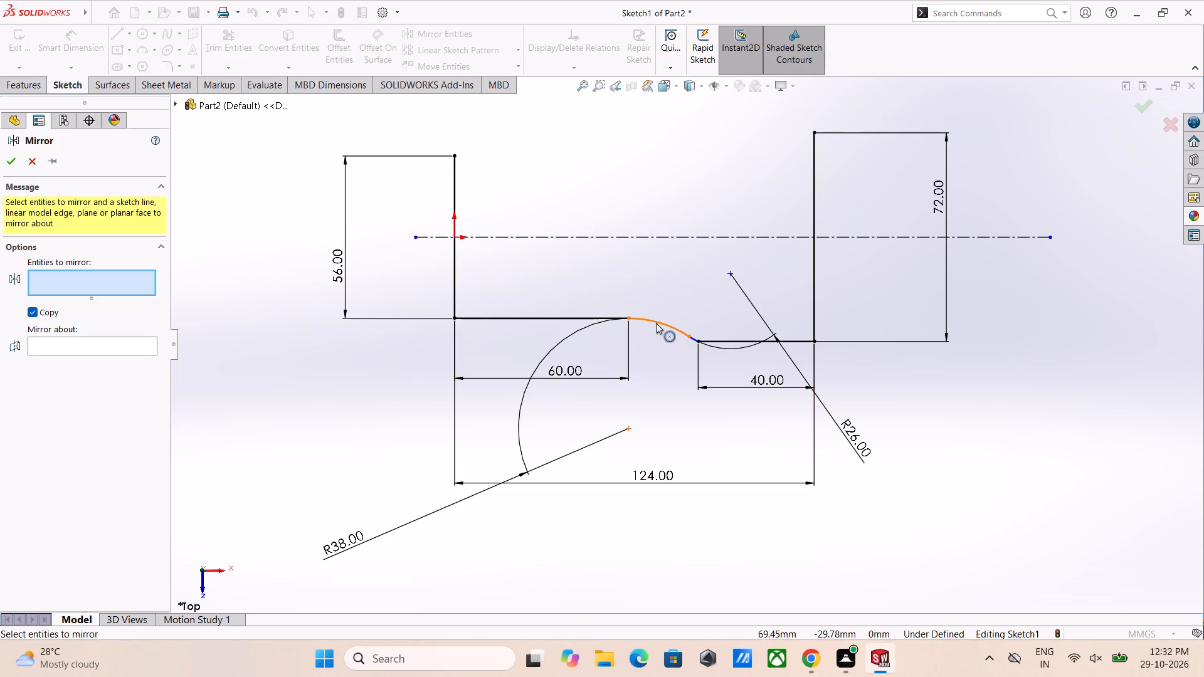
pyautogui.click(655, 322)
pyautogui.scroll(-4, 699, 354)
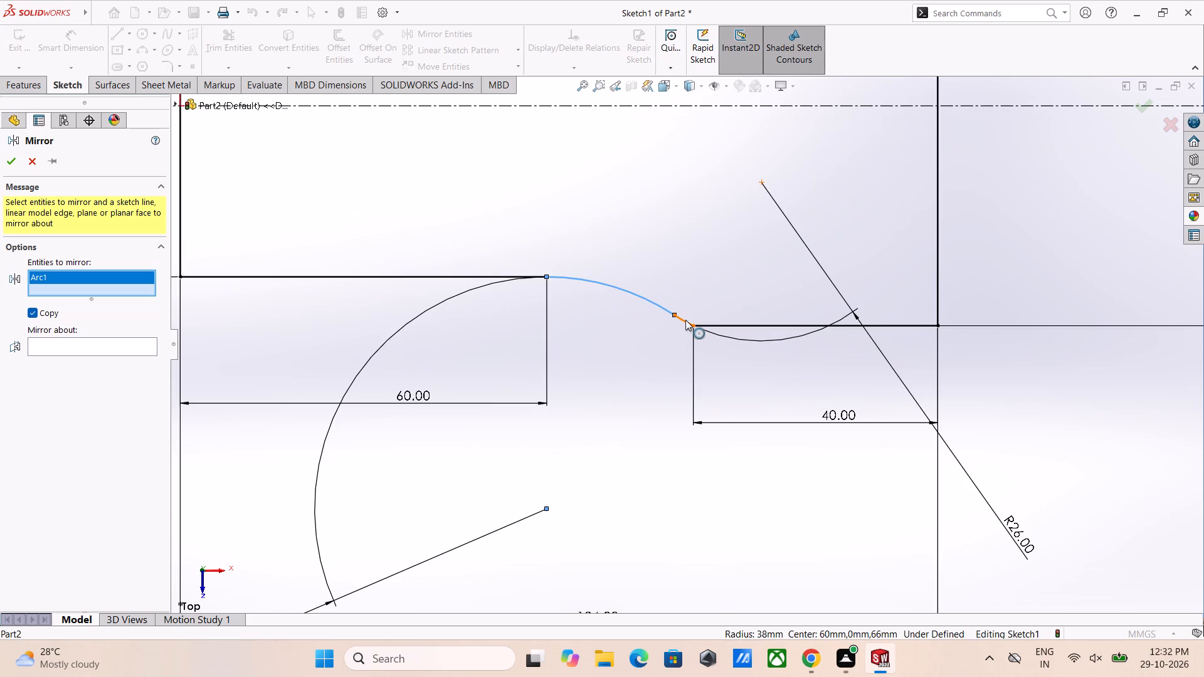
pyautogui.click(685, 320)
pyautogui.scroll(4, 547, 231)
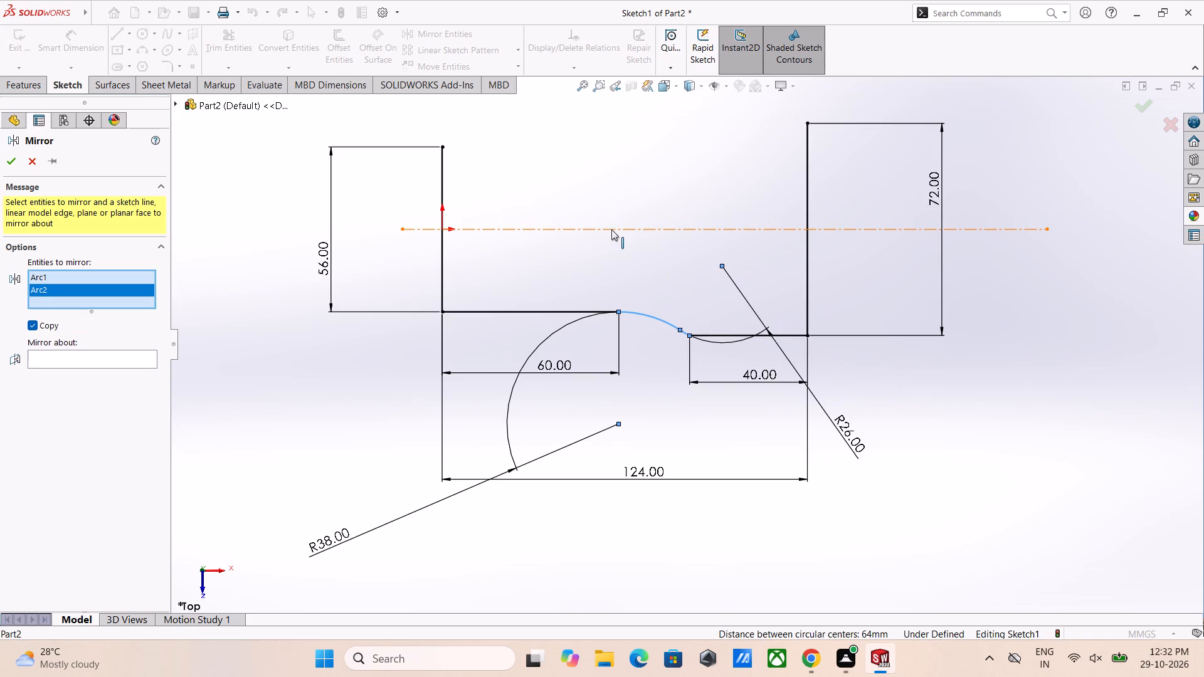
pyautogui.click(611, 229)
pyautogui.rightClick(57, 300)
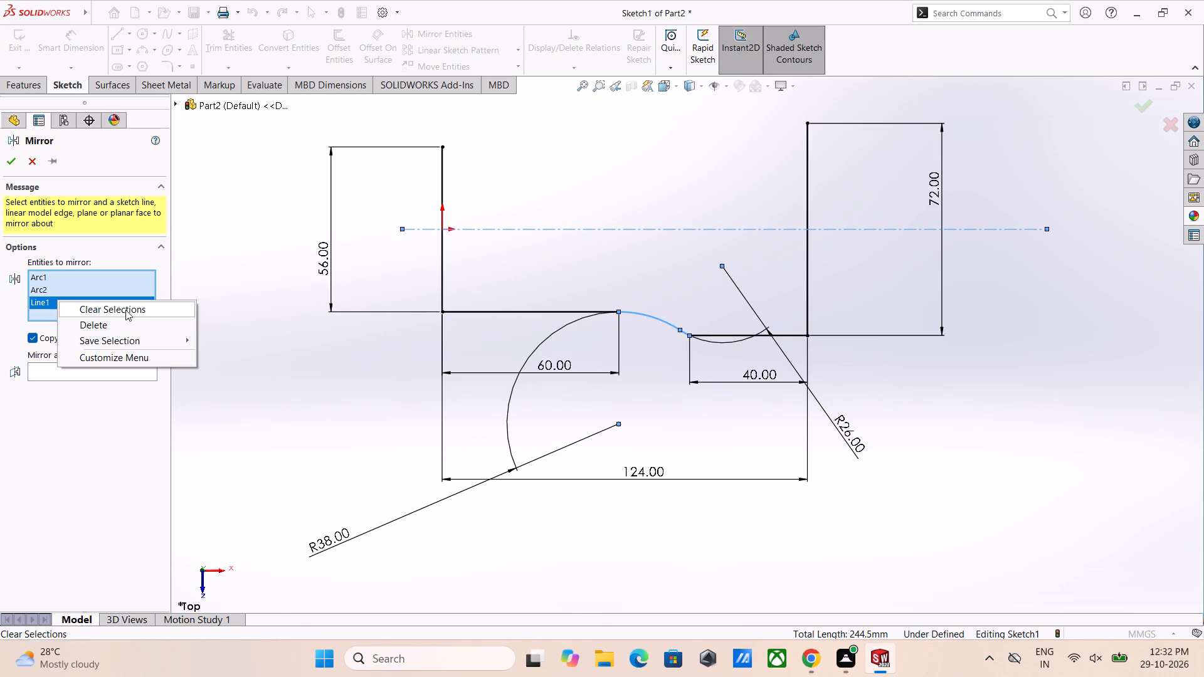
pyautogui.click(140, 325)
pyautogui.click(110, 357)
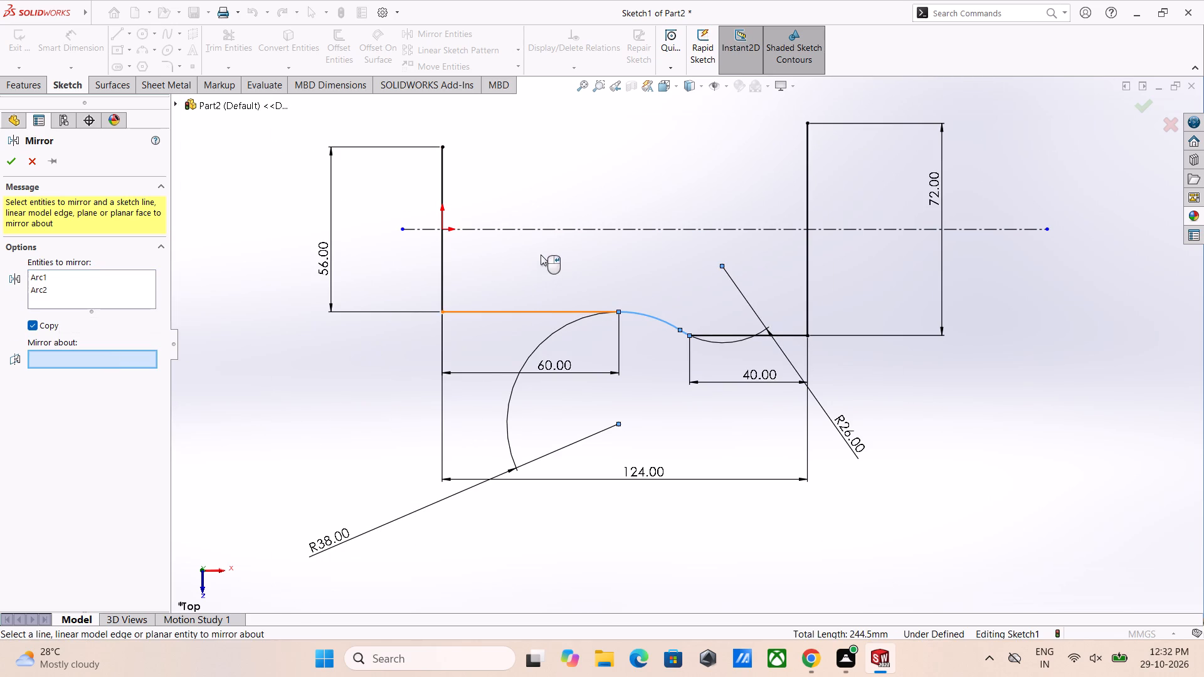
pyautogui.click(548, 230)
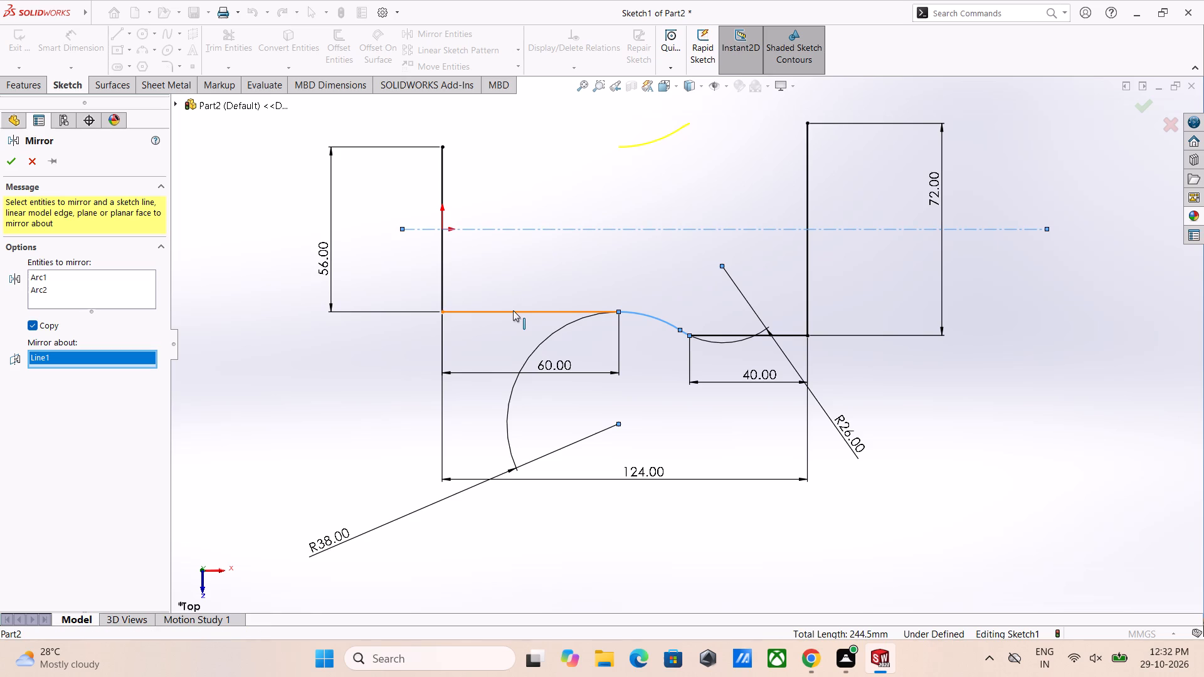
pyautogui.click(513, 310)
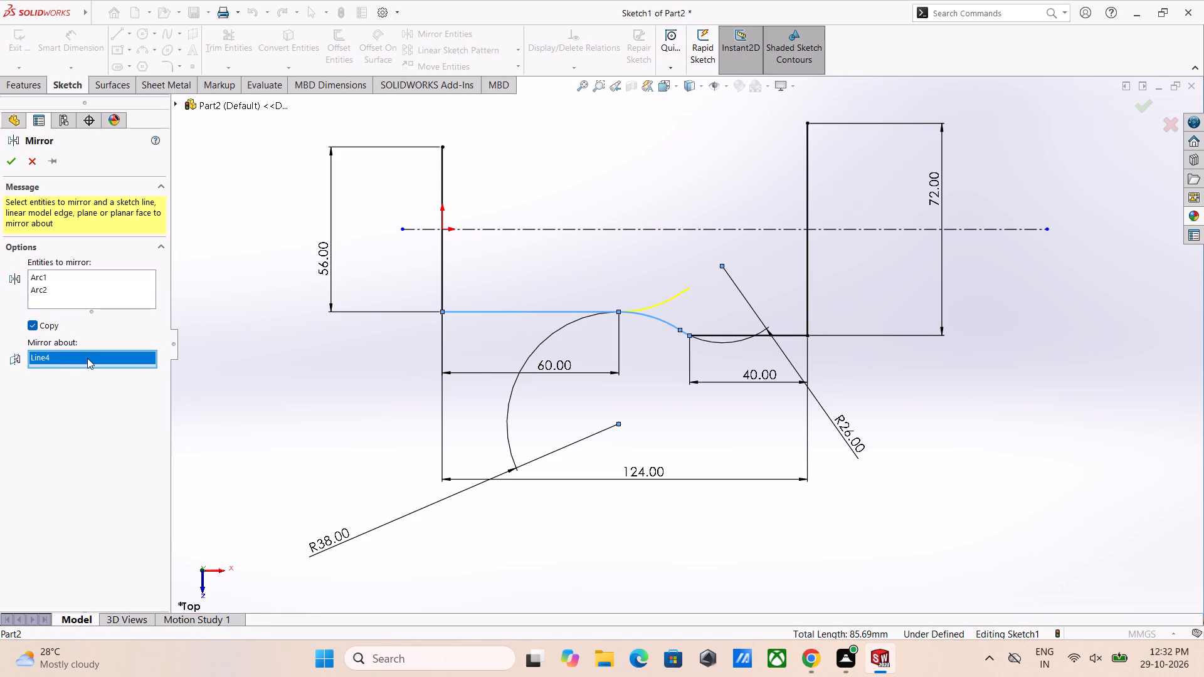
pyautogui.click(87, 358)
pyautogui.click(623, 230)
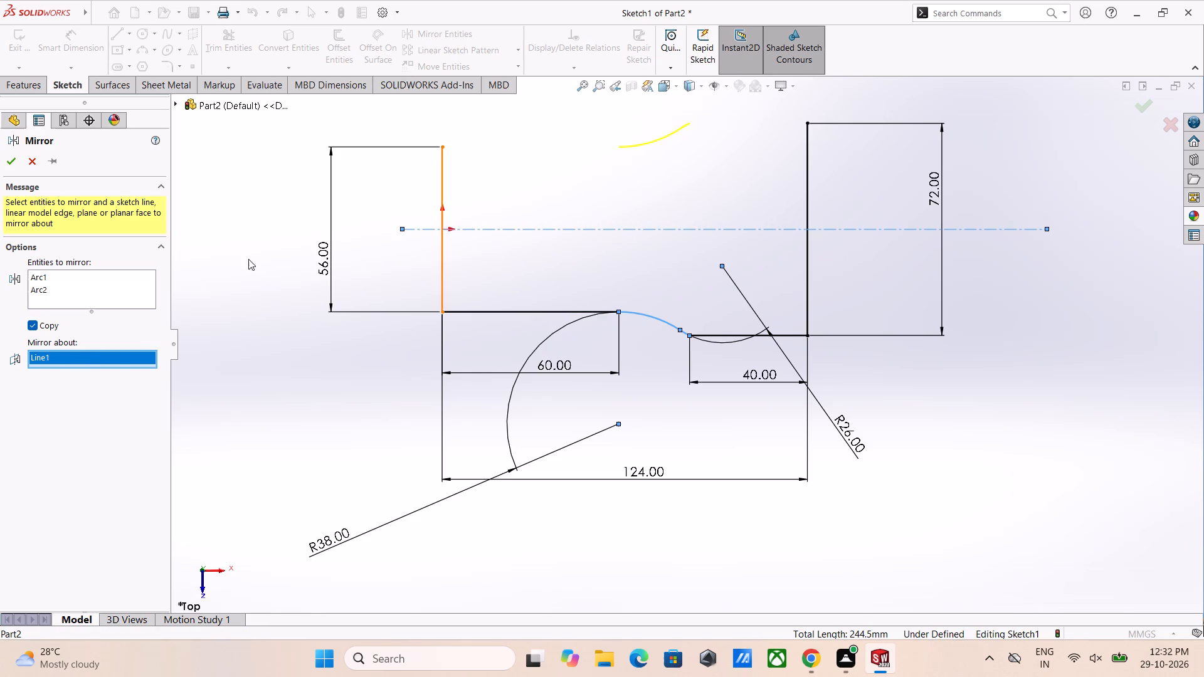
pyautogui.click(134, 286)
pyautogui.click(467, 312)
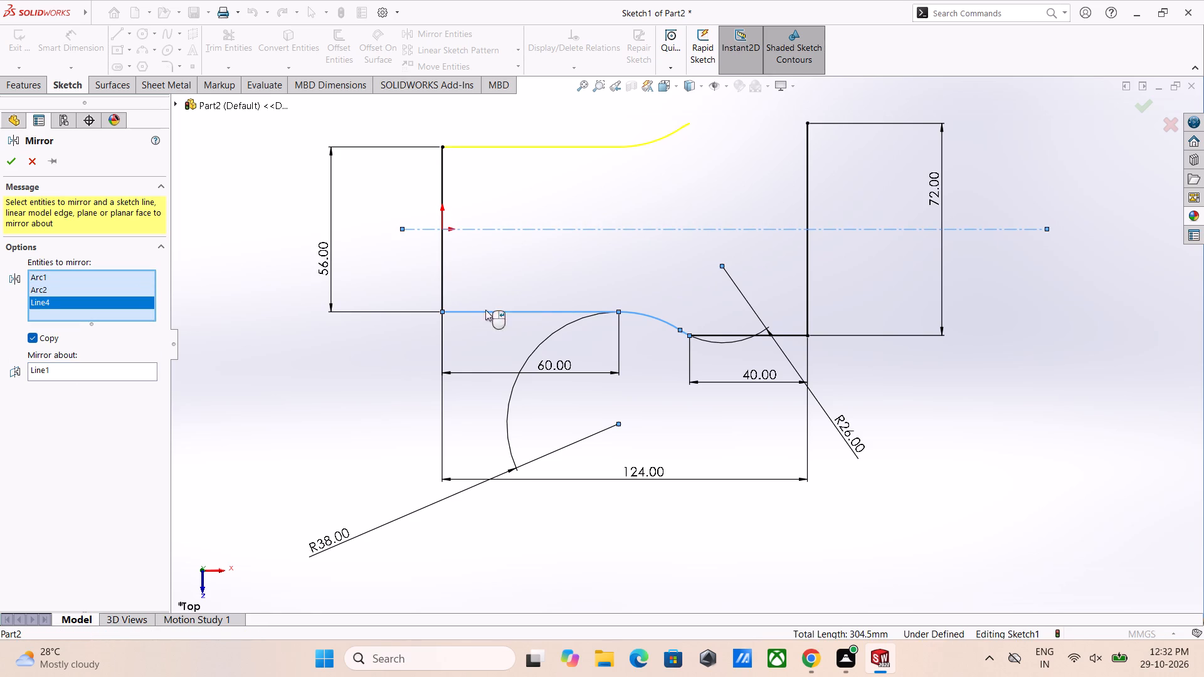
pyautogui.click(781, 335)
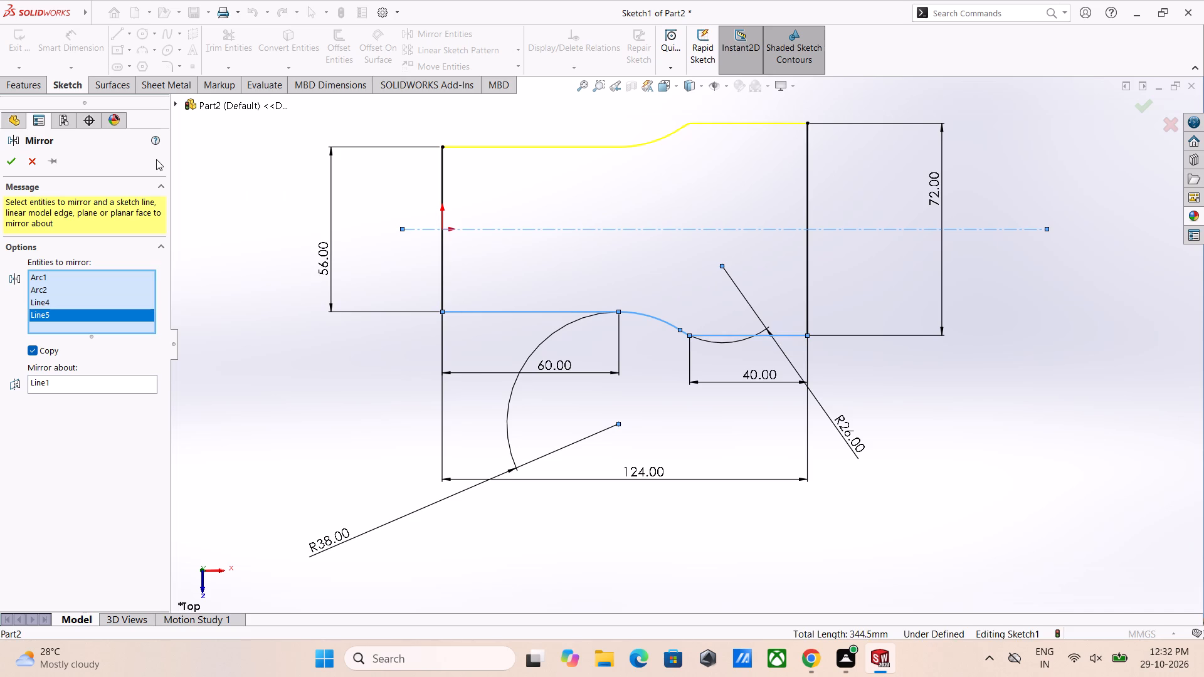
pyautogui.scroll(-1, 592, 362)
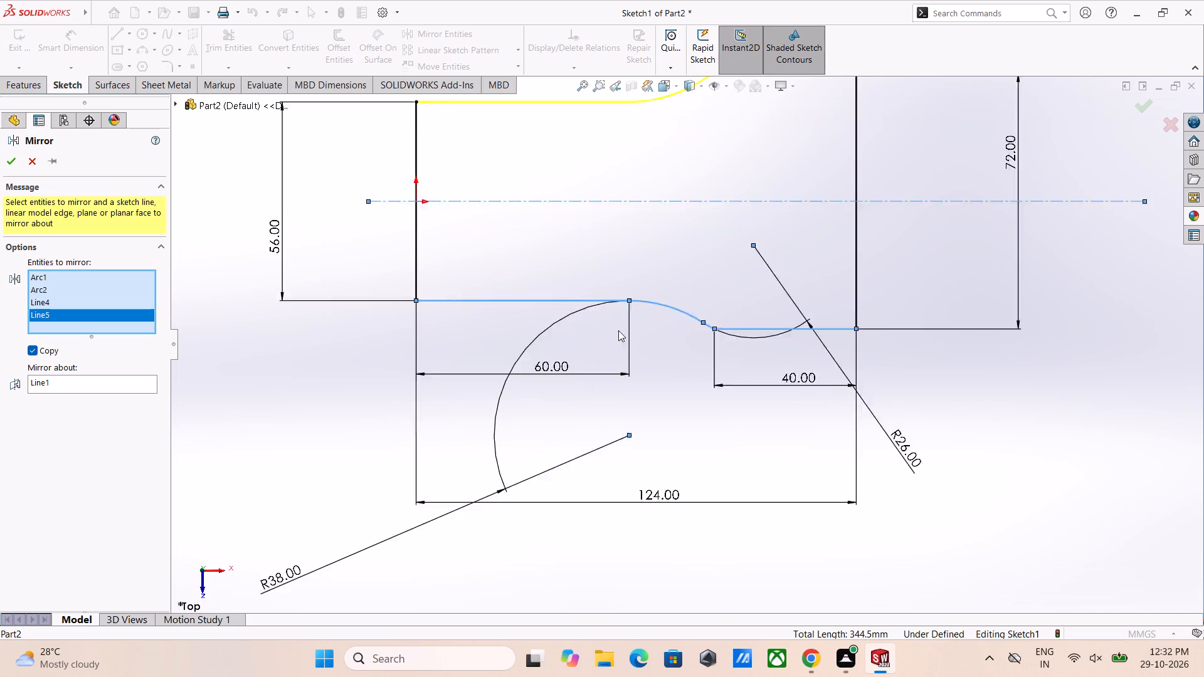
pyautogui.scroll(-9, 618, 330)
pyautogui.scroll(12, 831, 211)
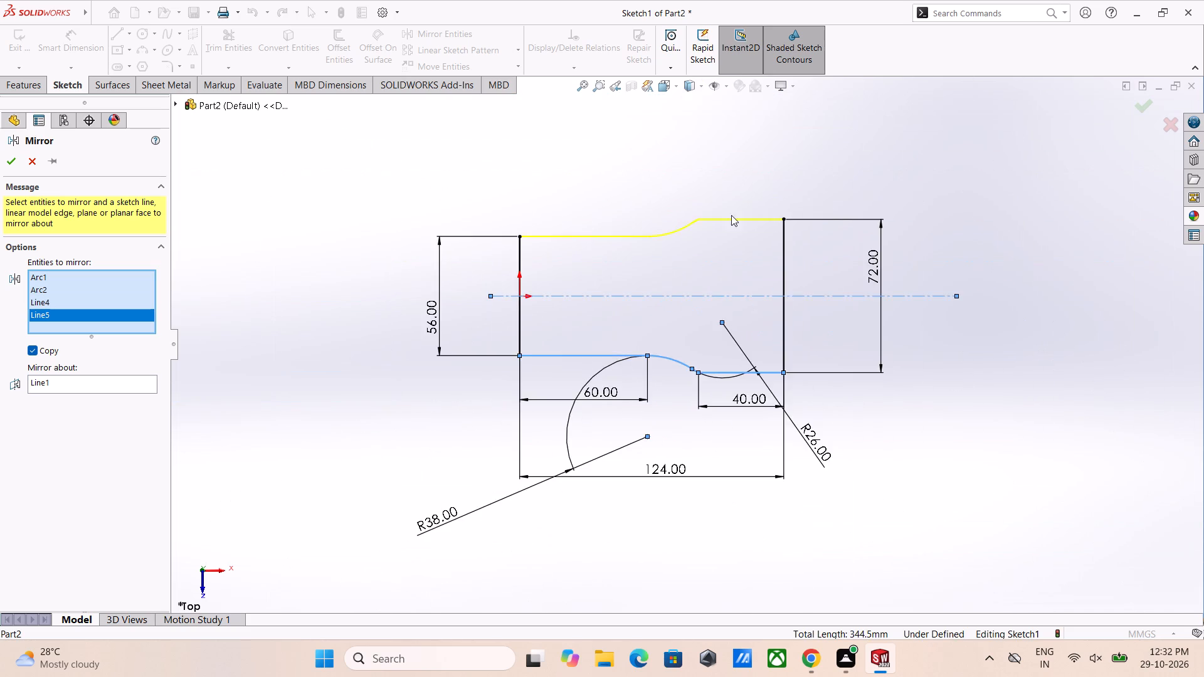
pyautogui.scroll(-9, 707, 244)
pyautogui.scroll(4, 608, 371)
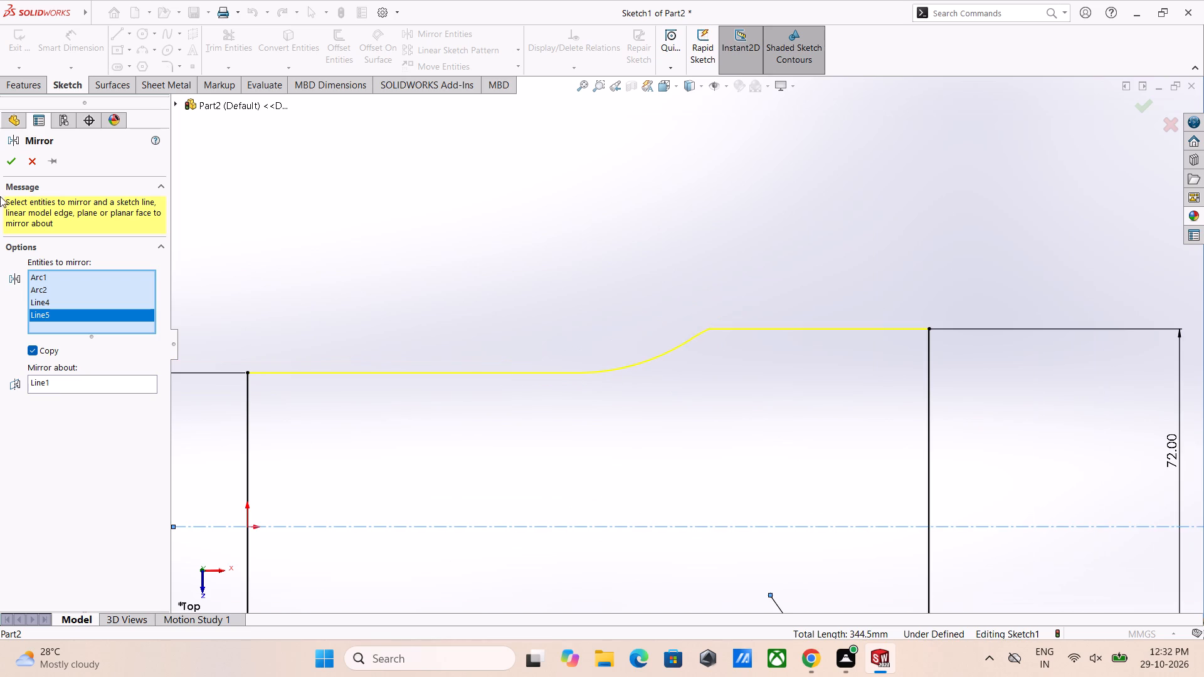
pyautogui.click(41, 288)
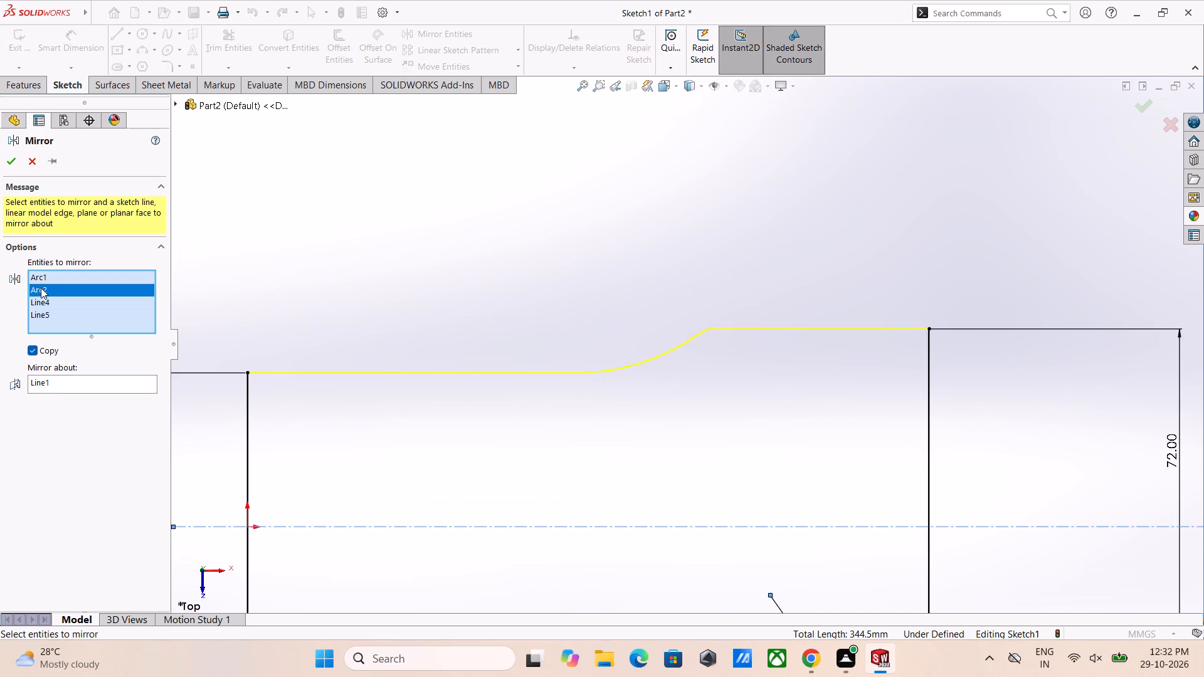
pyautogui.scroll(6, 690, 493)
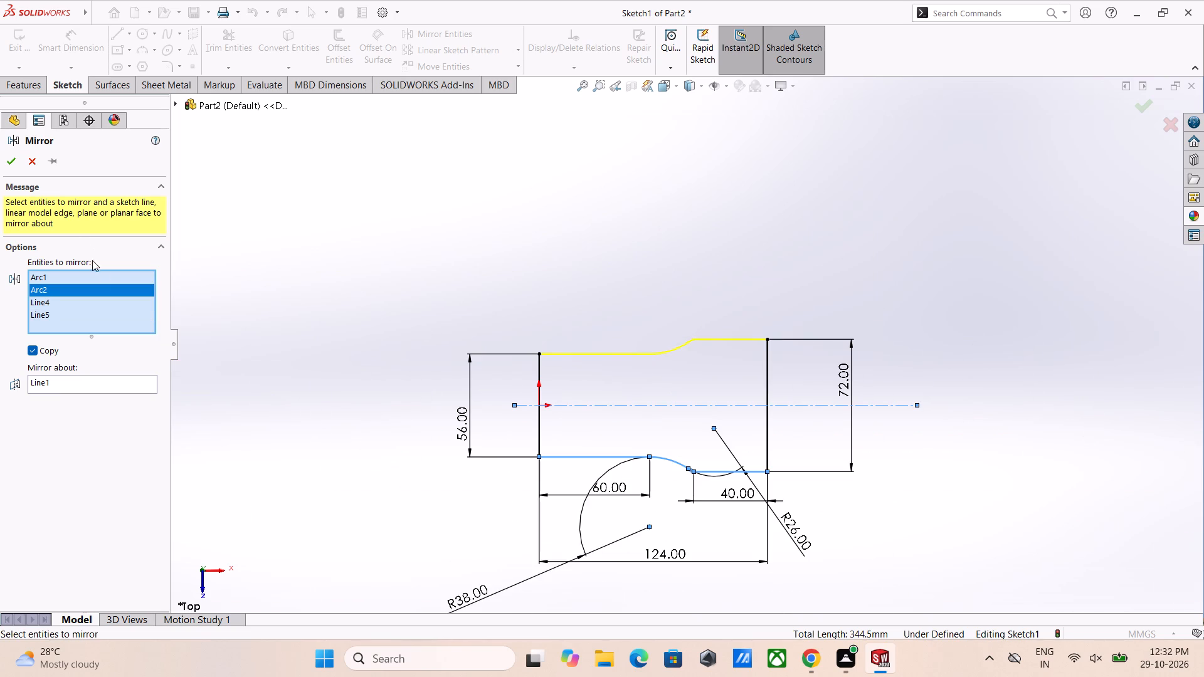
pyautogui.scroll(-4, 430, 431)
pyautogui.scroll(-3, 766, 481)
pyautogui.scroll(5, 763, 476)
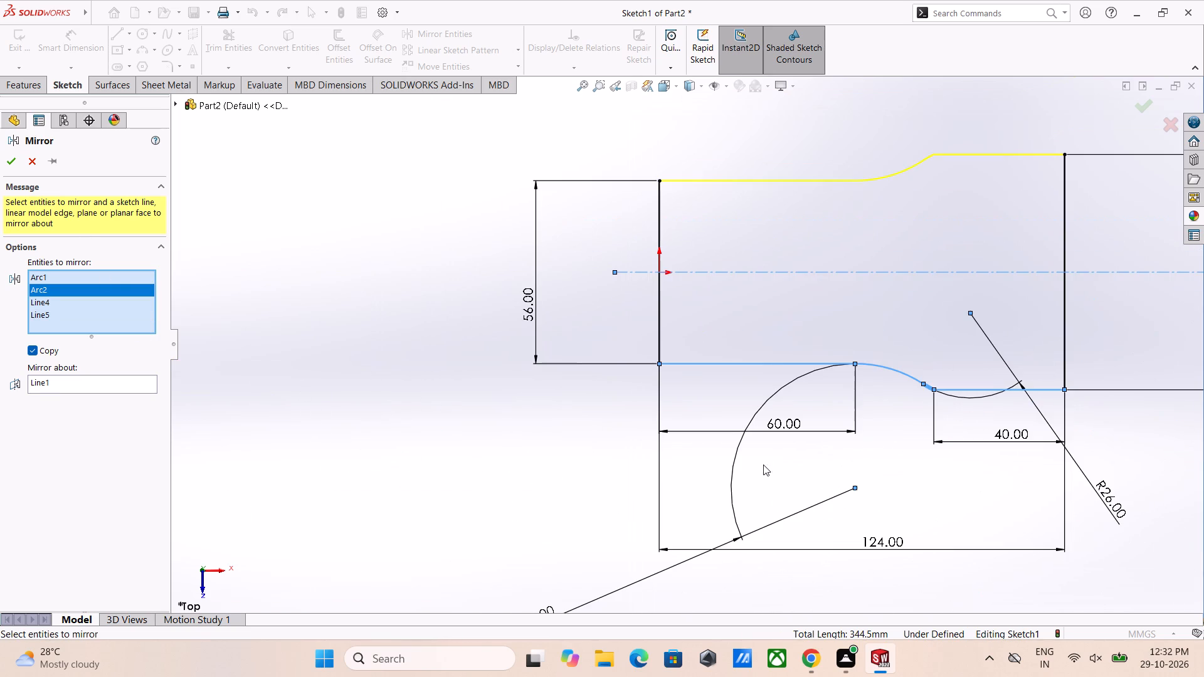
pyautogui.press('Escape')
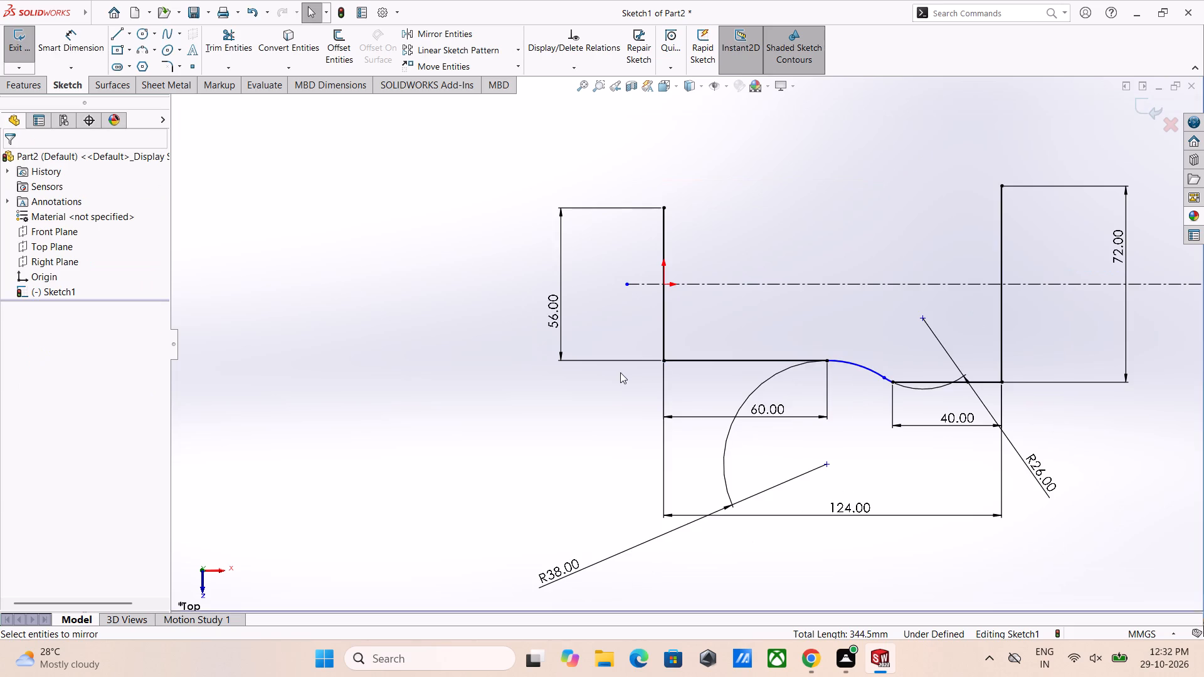
# Move the shared point of the 38 mm and 26 mm radius arcs toward the 60 mm line, to about X 75.4, Y -32.9.
pyautogui.scroll(-6, 982, 408)
pyautogui.scroll(-5, 719, 364)
pyautogui.scroll(5, 594, 292)
pyautogui.scroll(-4, 547, 258)
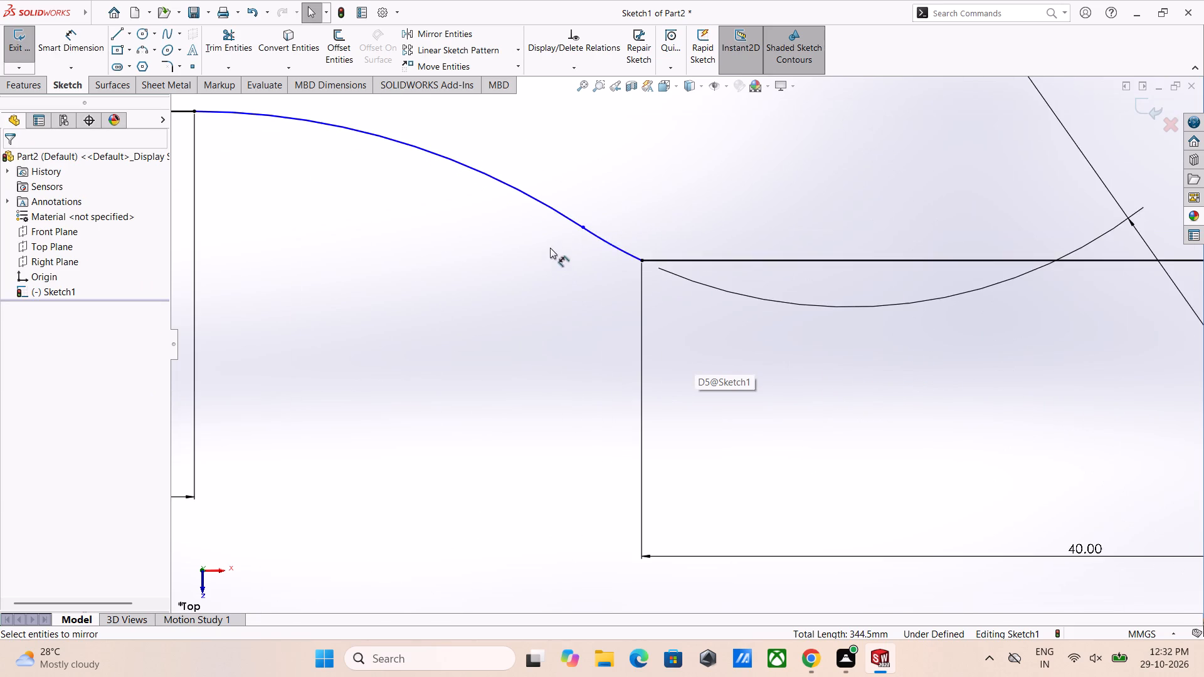
pyautogui.moveTo(596, 225); pyautogui.dragTo(571, 211)
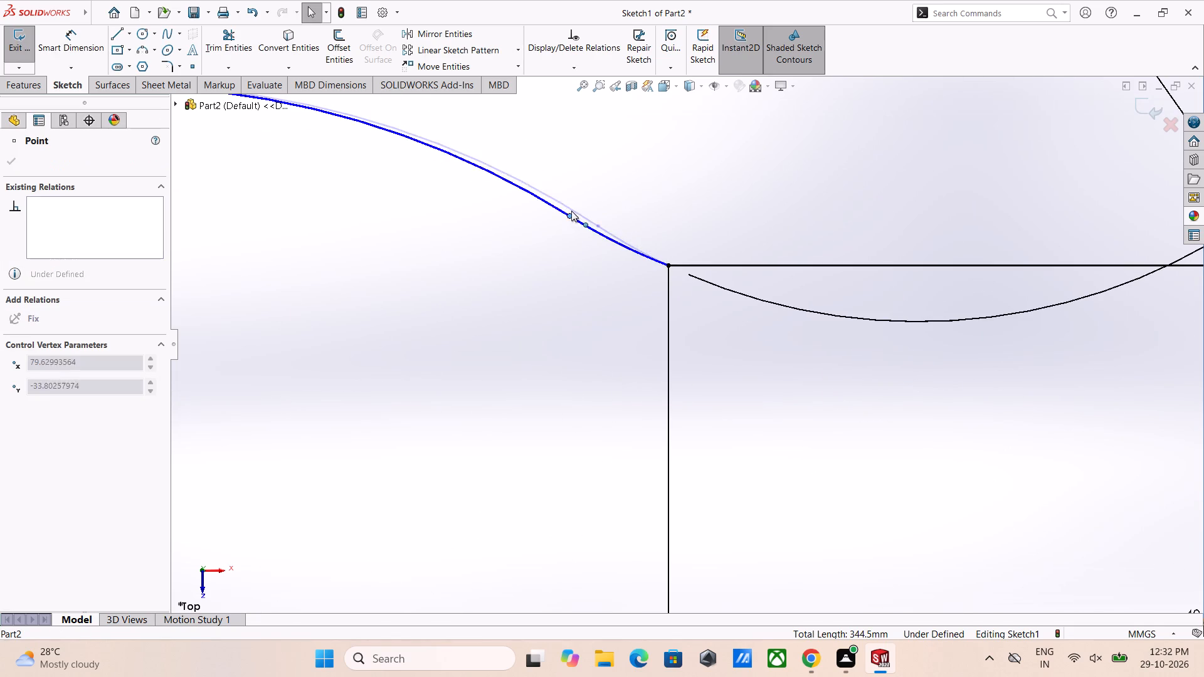
pyautogui.moveTo(571, 211); pyautogui.dragTo(563, 162)
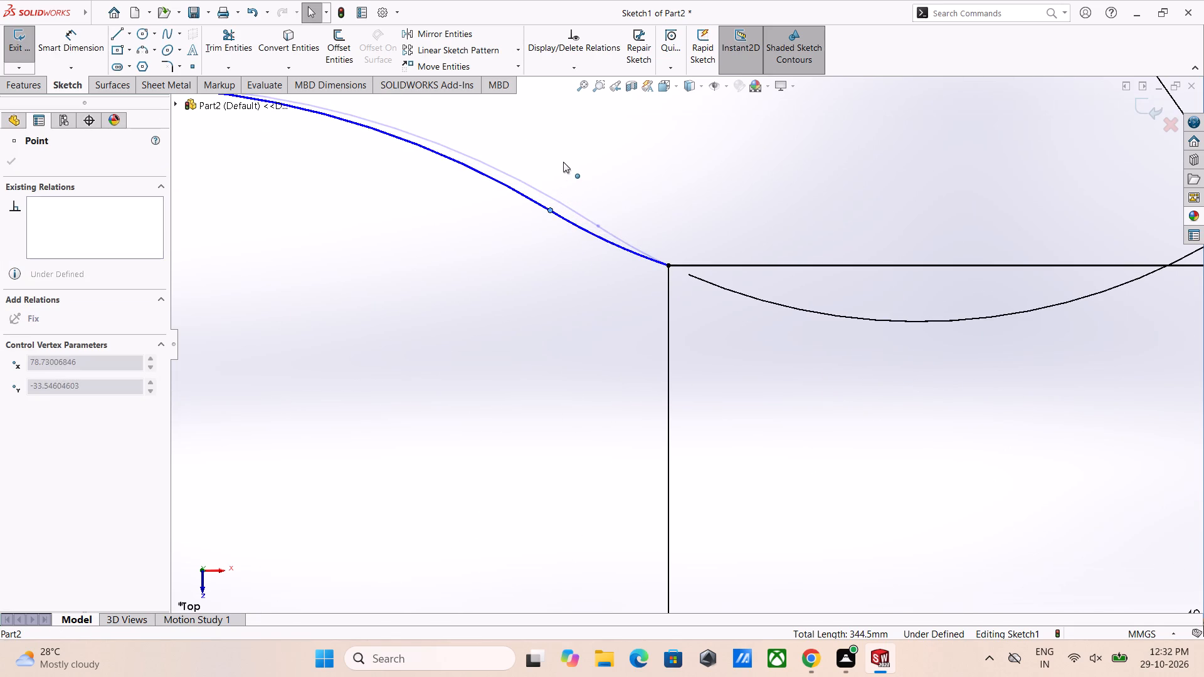
pyautogui.moveTo(563, 162); pyautogui.dragTo(546, 153)
pyautogui.scroll(3, 603, 234)
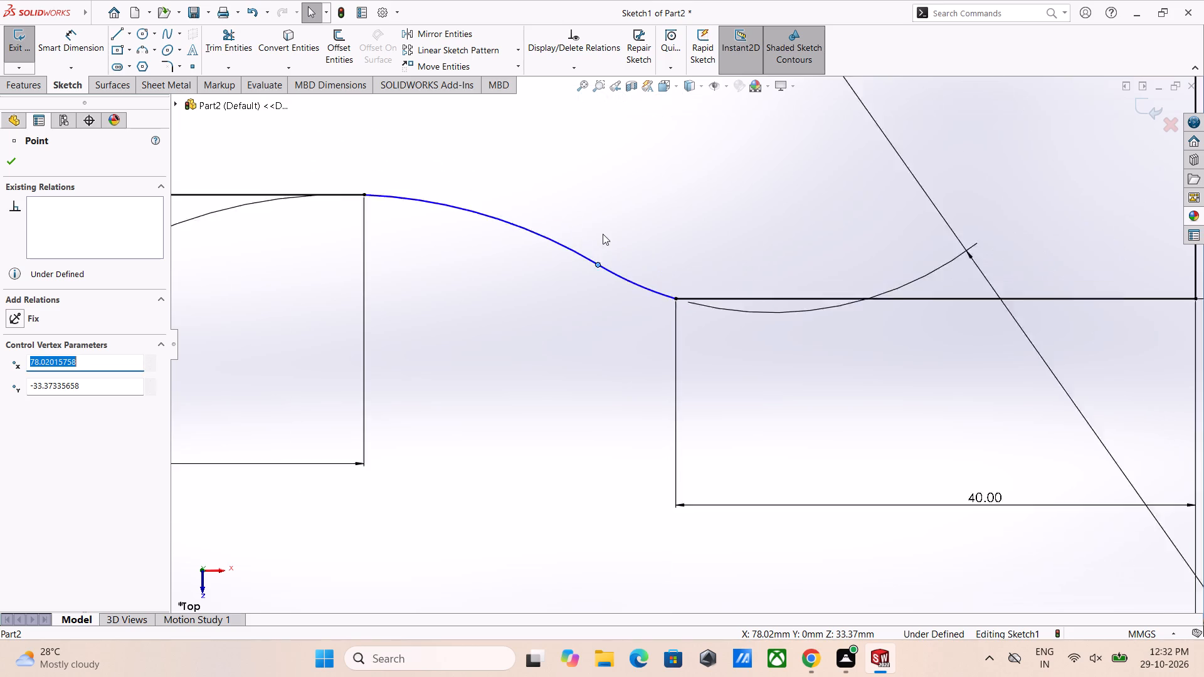
pyautogui.scroll(4, 603, 234)
pyautogui.moveTo(642, 305); pyautogui.dragTo(629, 290)
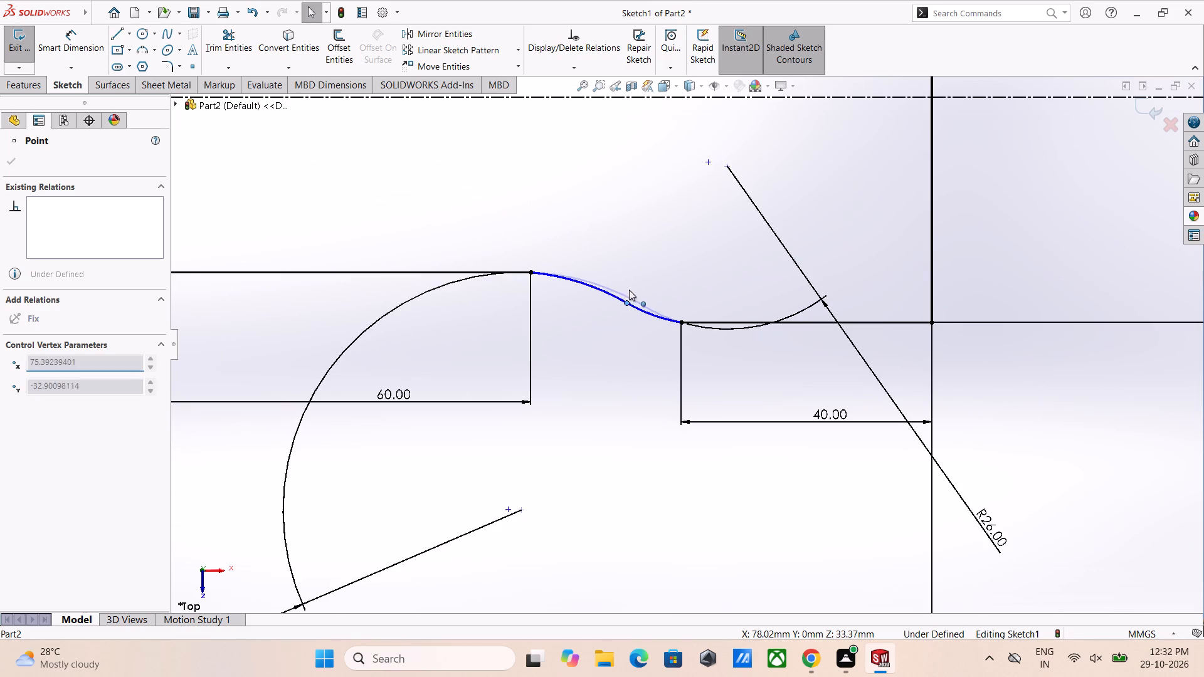
pyautogui.moveTo(629, 290); pyautogui.dragTo(630, 286)
pyautogui.click(1015, 359)
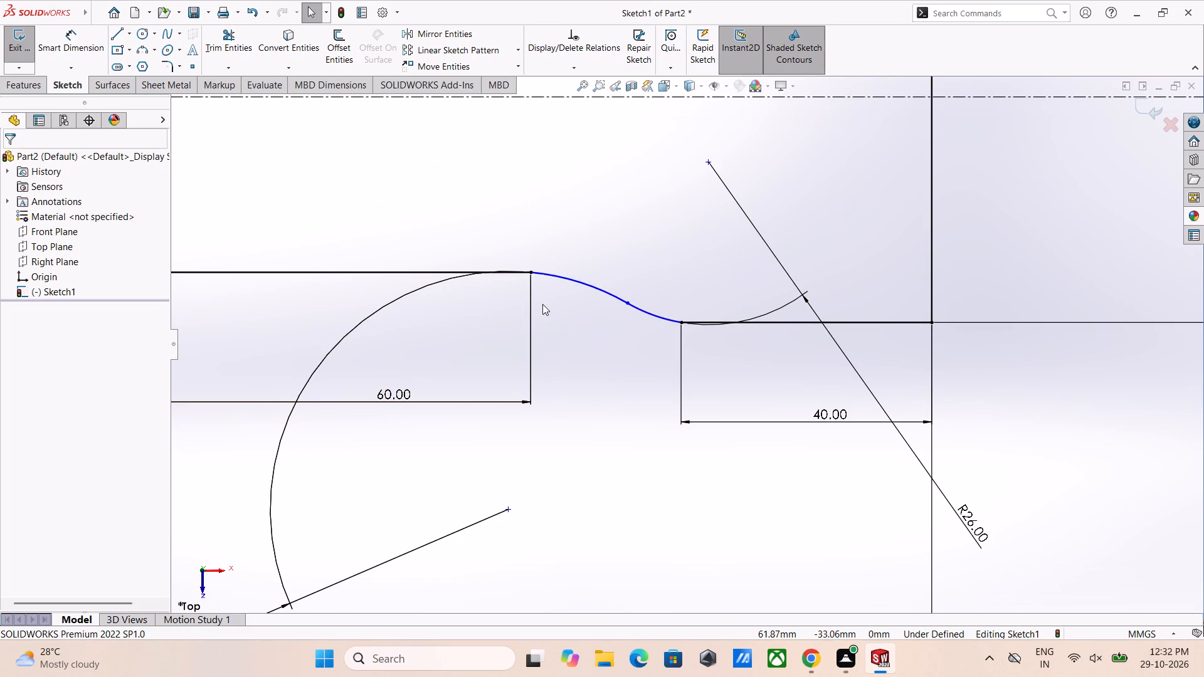
# Mirror both arcs and the 60 mm and 40 mm horizontal lines about the horizontal centerline, keeping the originals.
pyautogui.scroll(5, 529, 276)
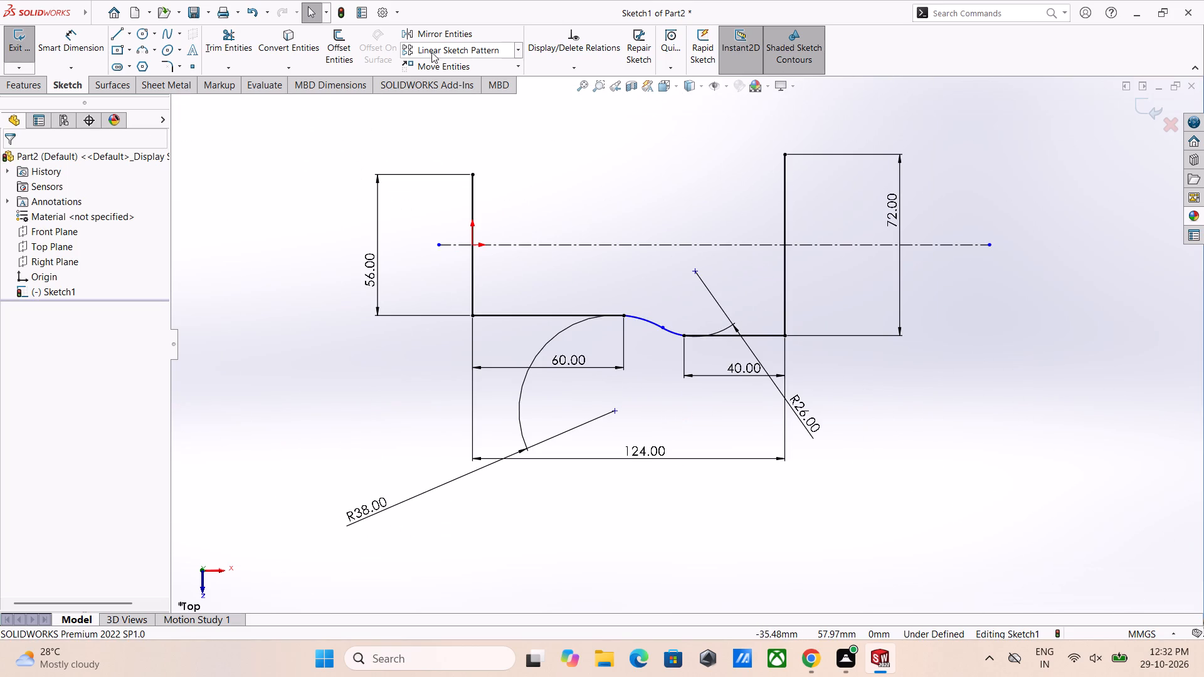
pyautogui.click(441, 36)
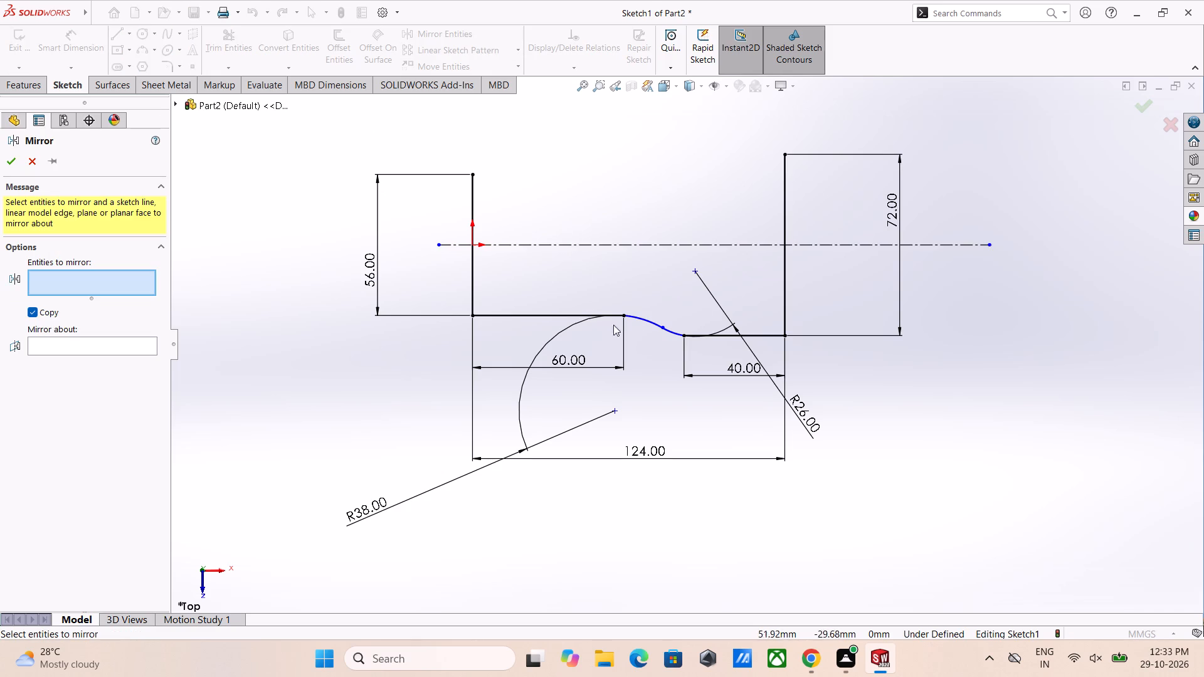
pyautogui.scroll(-7, 645, 338)
pyautogui.click(770, 300)
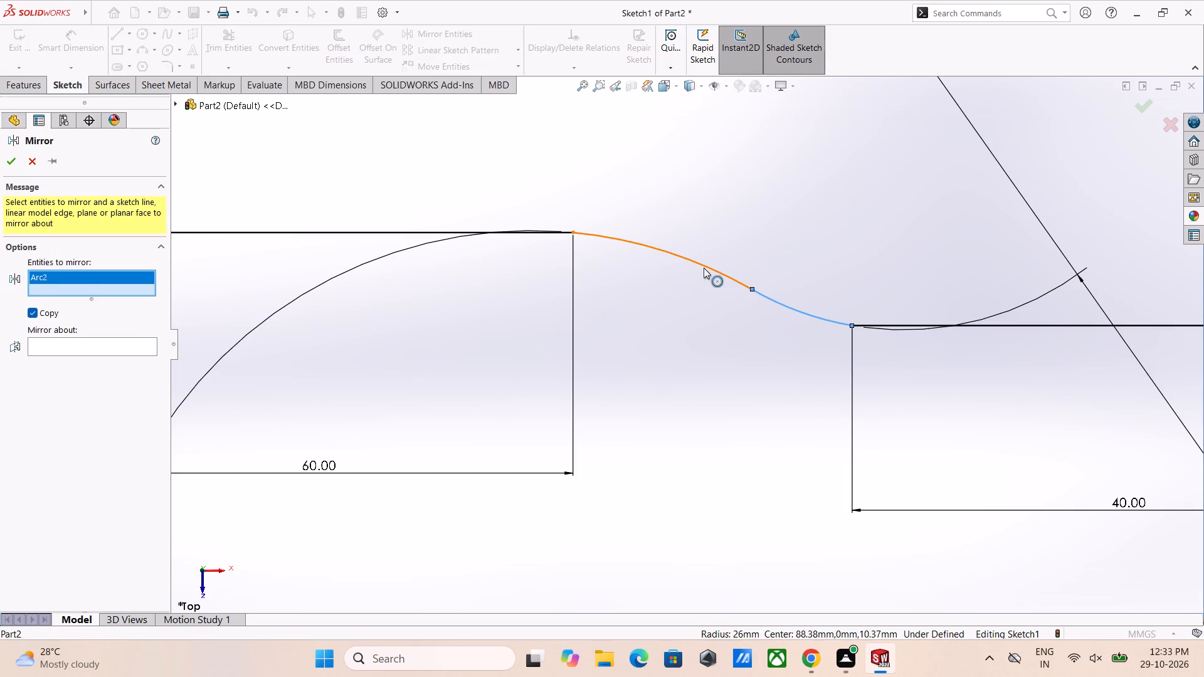
pyautogui.click(704, 268)
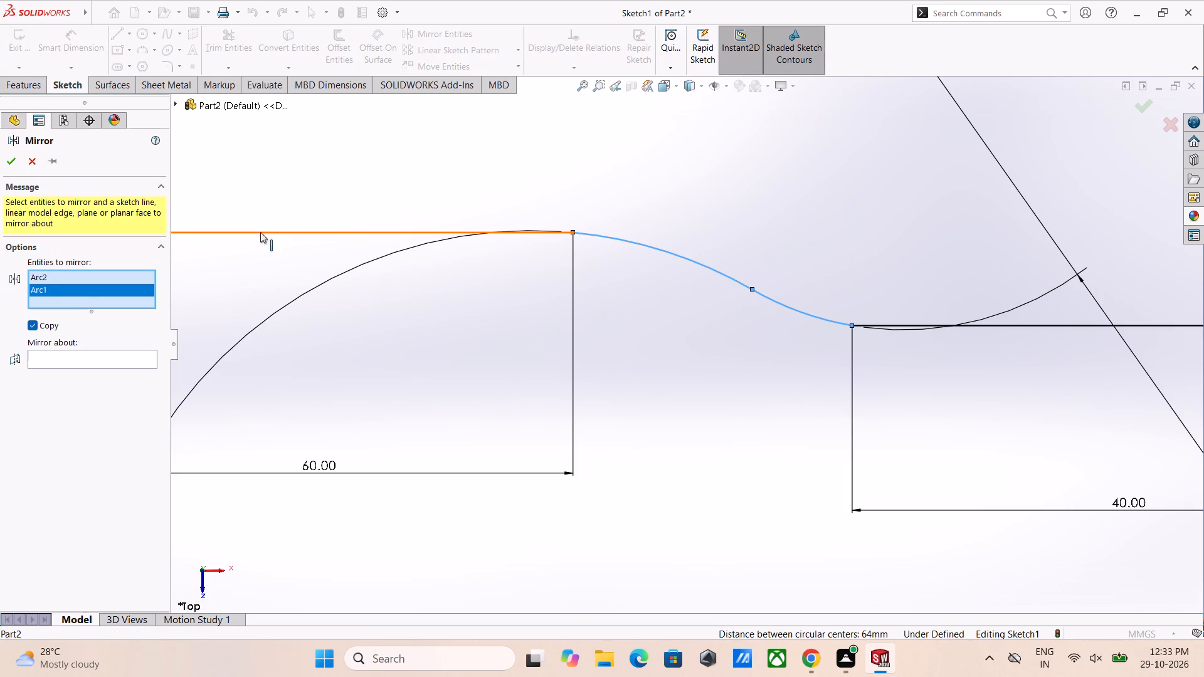
pyautogui.click(261, 230)
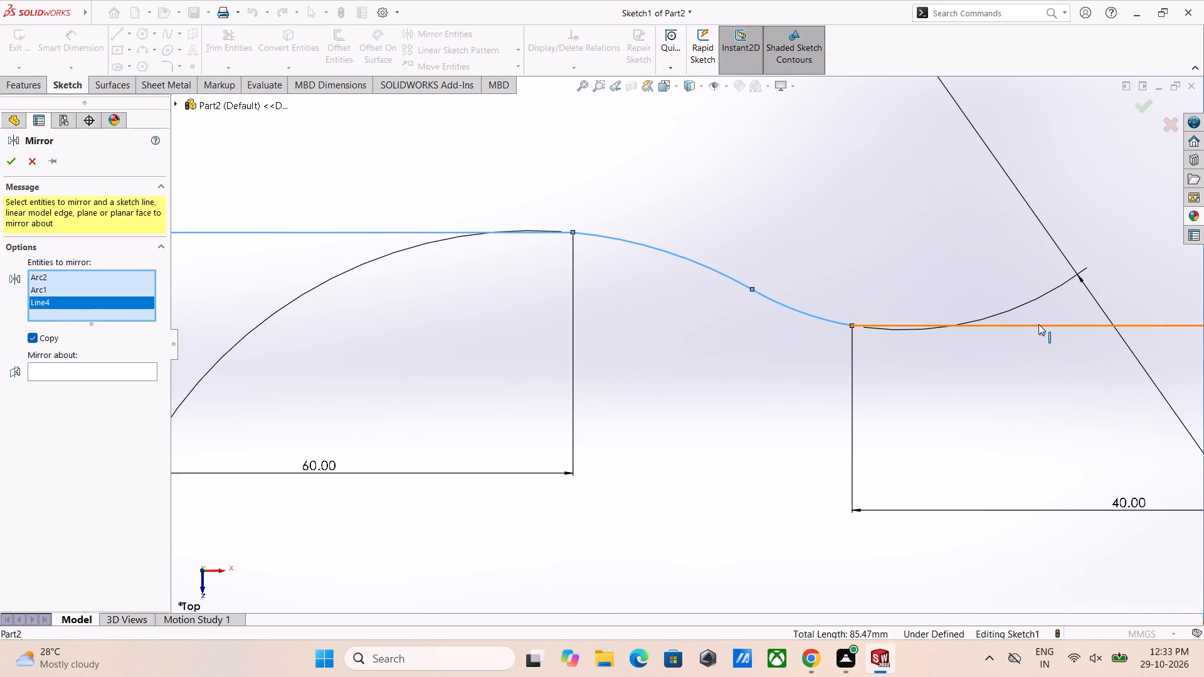
pyautogui.click(1038, 324)
pyautogui.click(123, 379)
pyautogui.scroll(4, 412, 294)
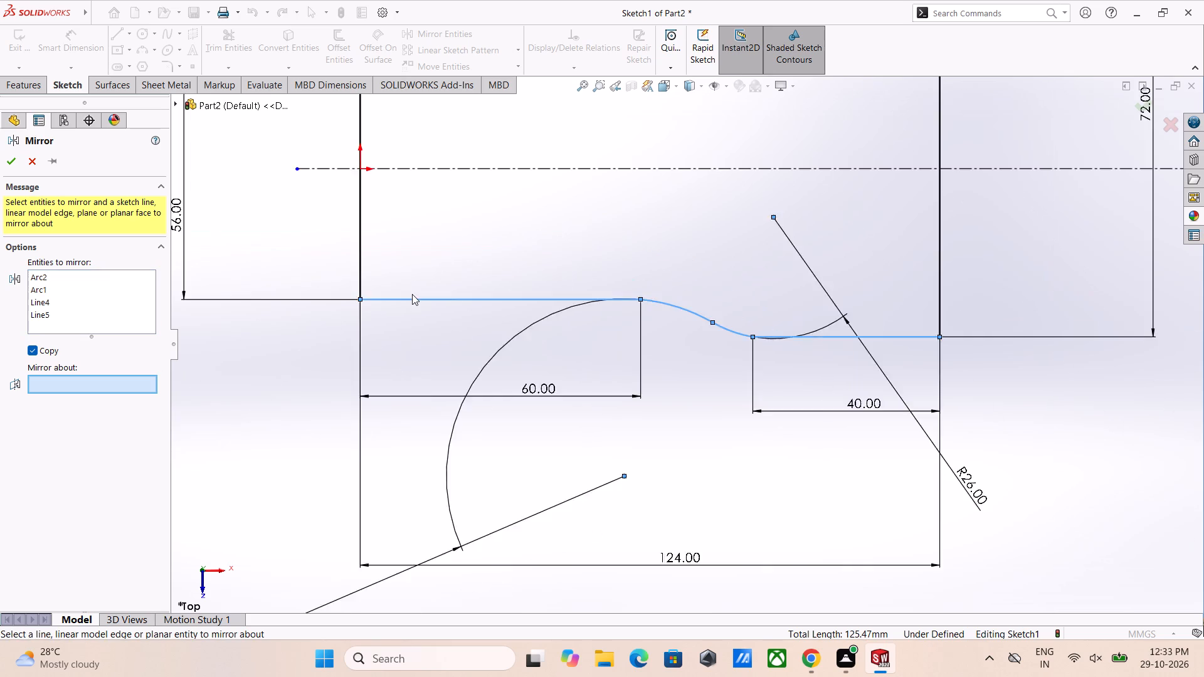
pyautogui.scroll(3, 412, 294)
pyautogui.click(542, 220)
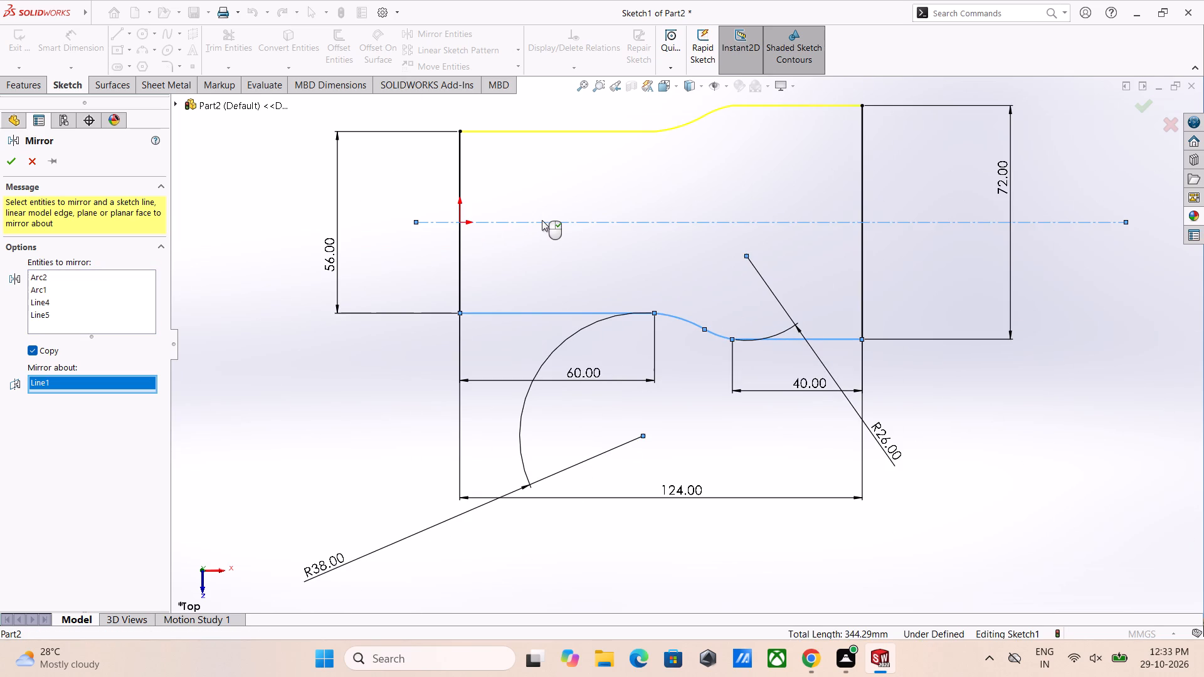
pyautogui.click(16, 164)
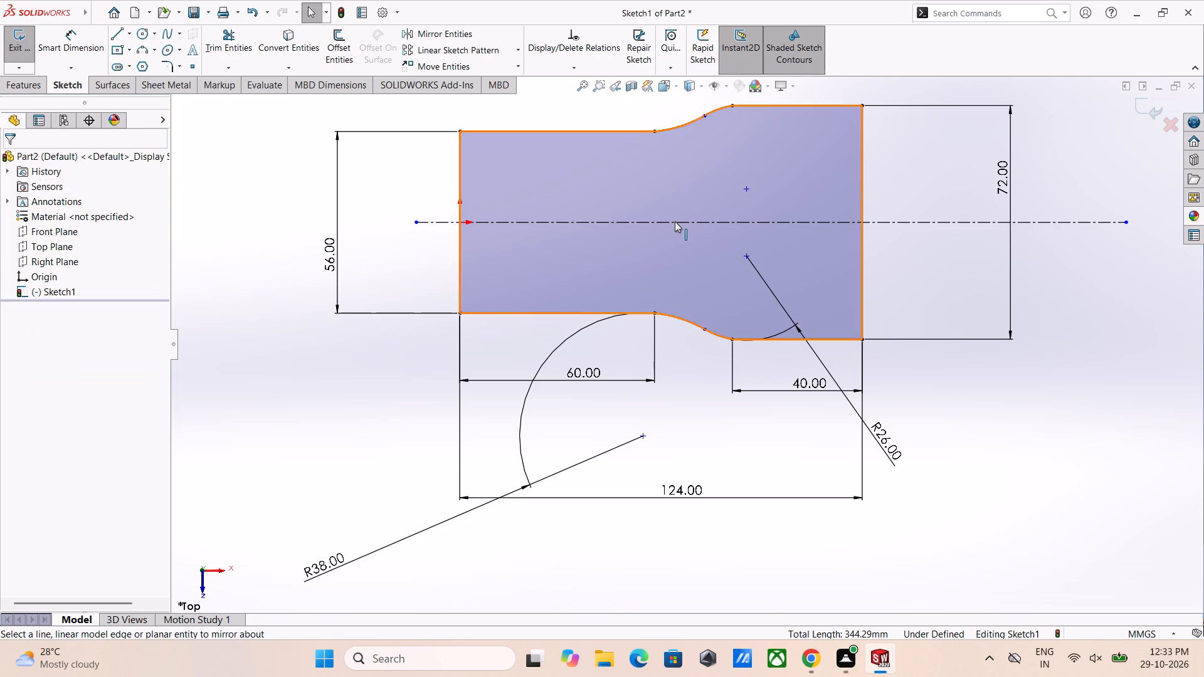
# Start Offset Entities for the closed profile and open the offset distance for editing.
pyautogui.scroll(1, 721, 228)
pyautogui.click(787, 105)
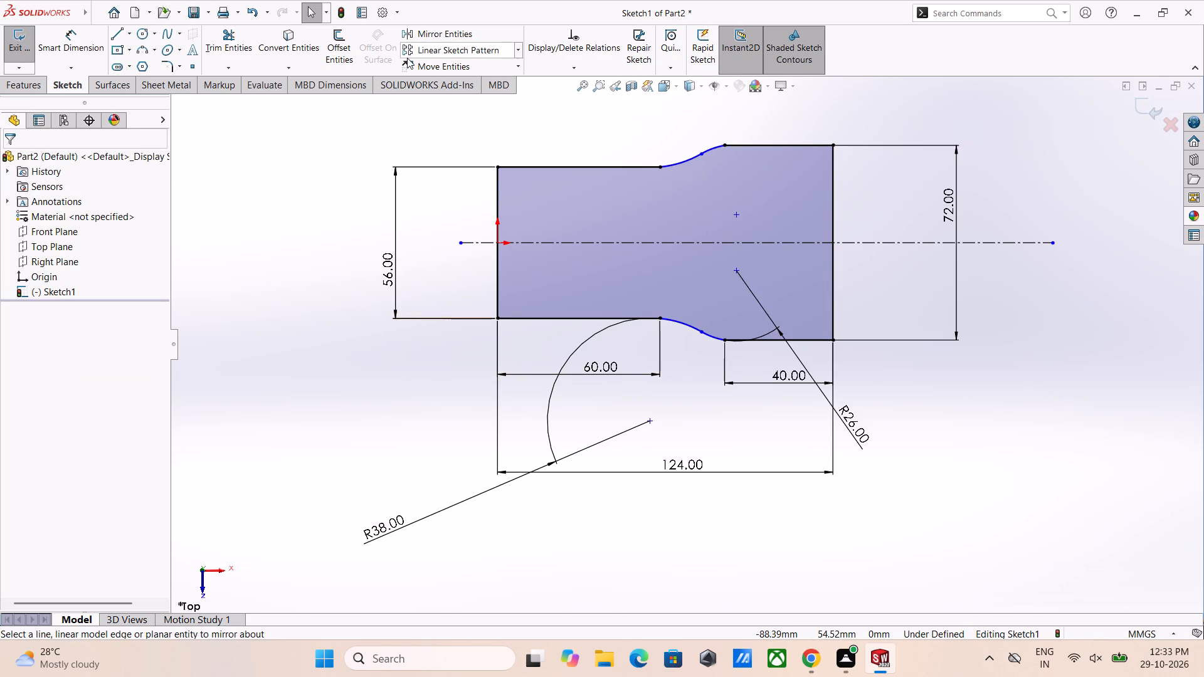
pyautogui.click(344, 55)
pyautogui.doubleClick(104, 202)
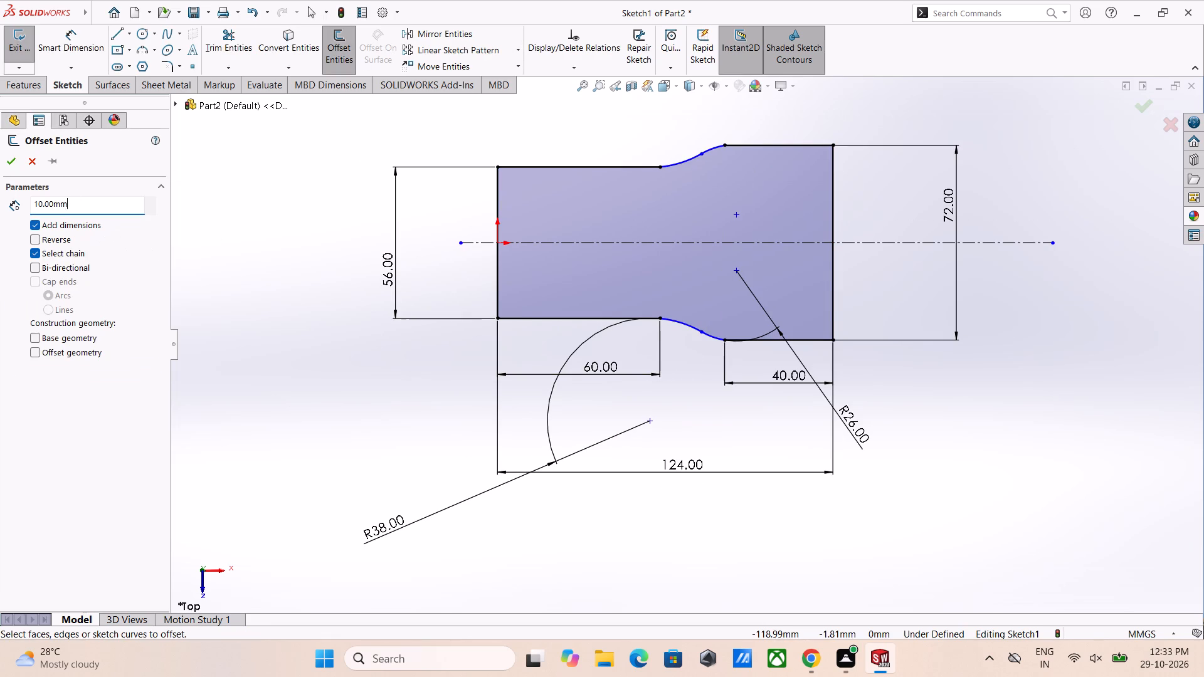
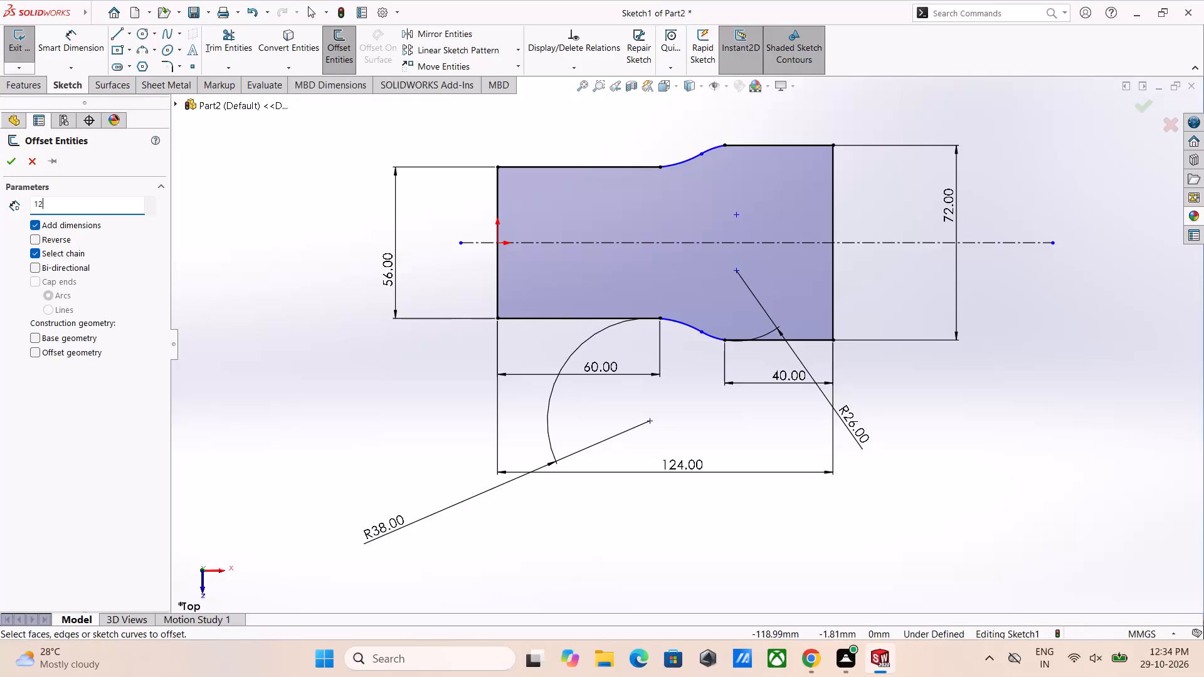
# Offset the whole closed profile chain inward by 12 mm, with the offset dimension added.
pyautogui.press('Return')
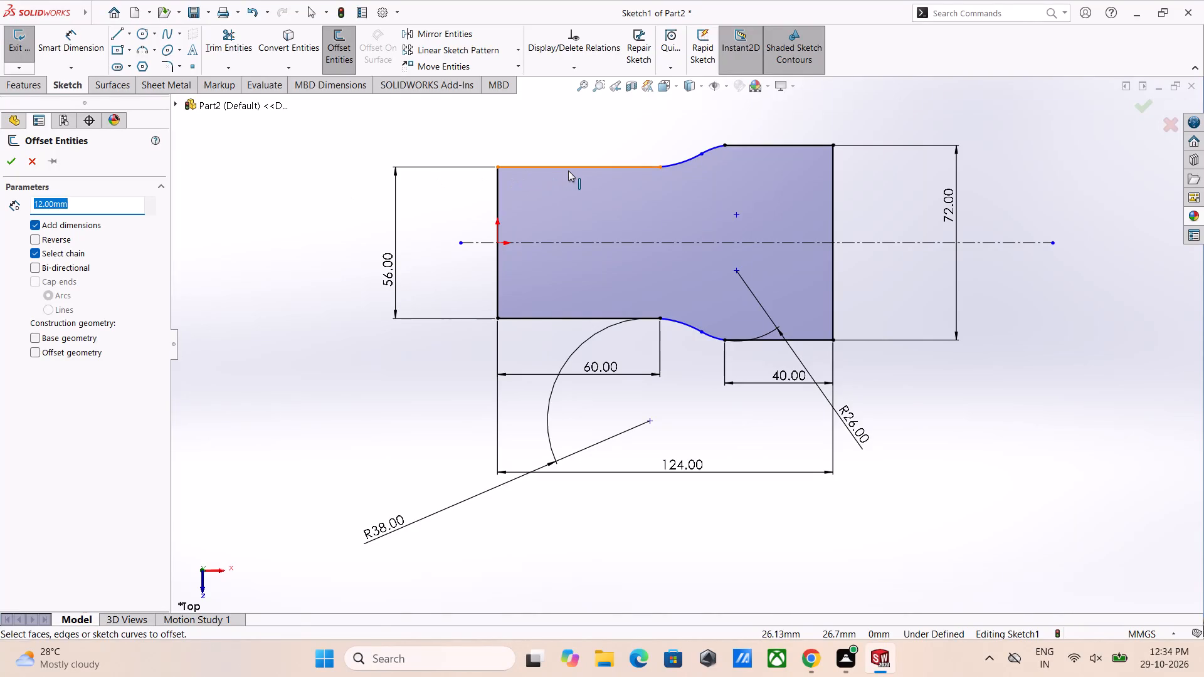
pyautogui.click(568, 171)
pyautogui.click(36, 238)
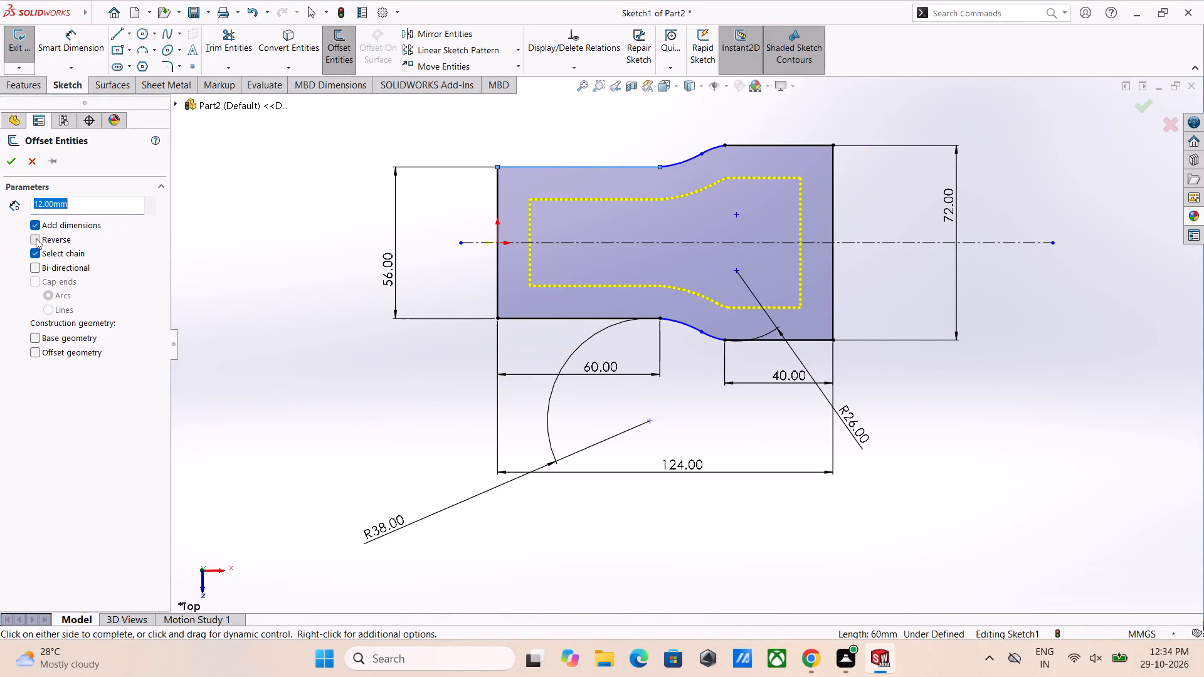
pyautogui.click(9, 162)
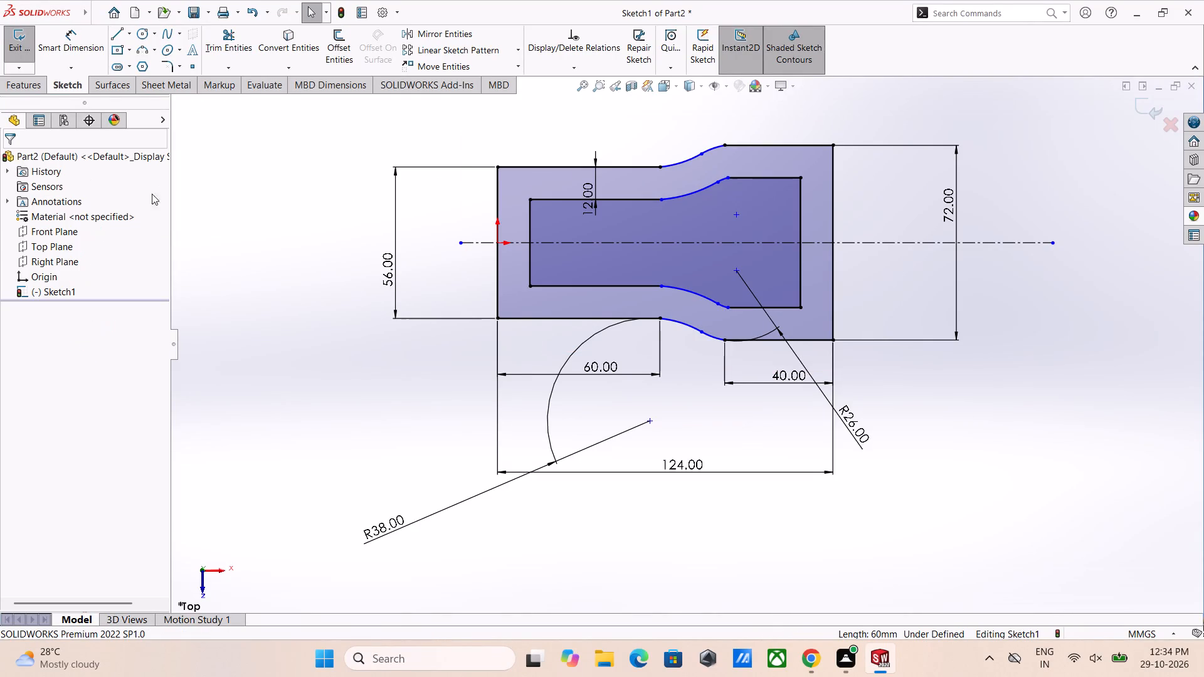
pyautogui.click(1013, 404)
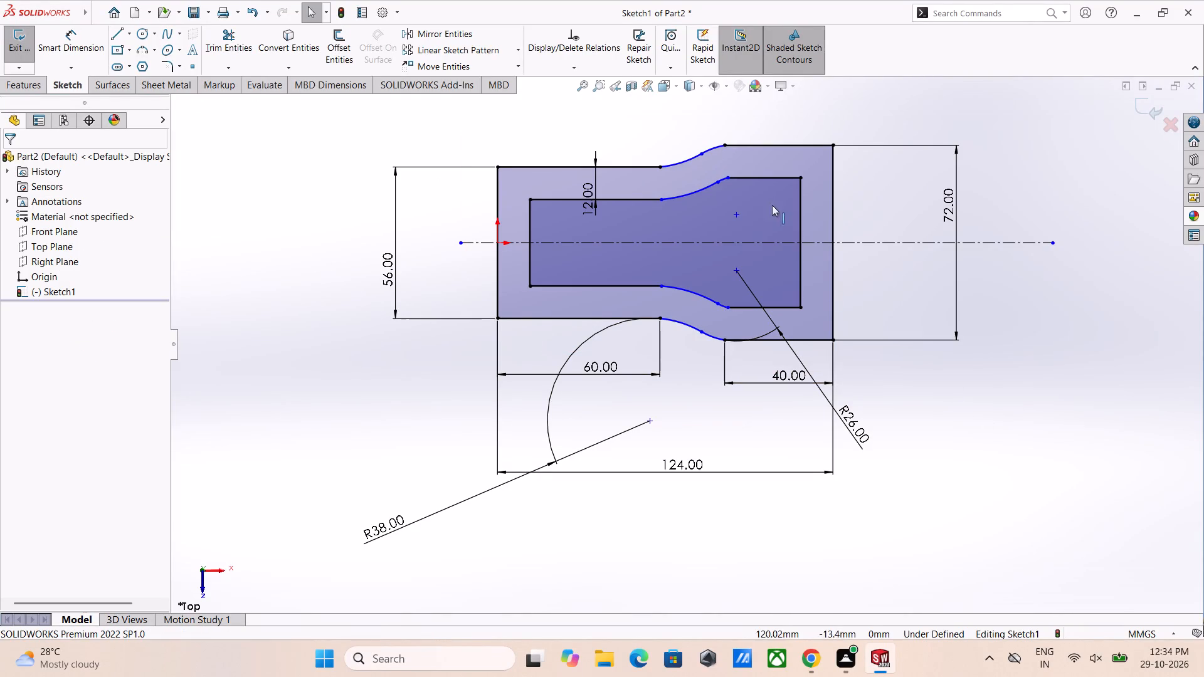
# Fully define all entities in the sketch with automatic relations and dimensions.
pyautogui.click(561, 66)
pyautogui.click(576, 114)
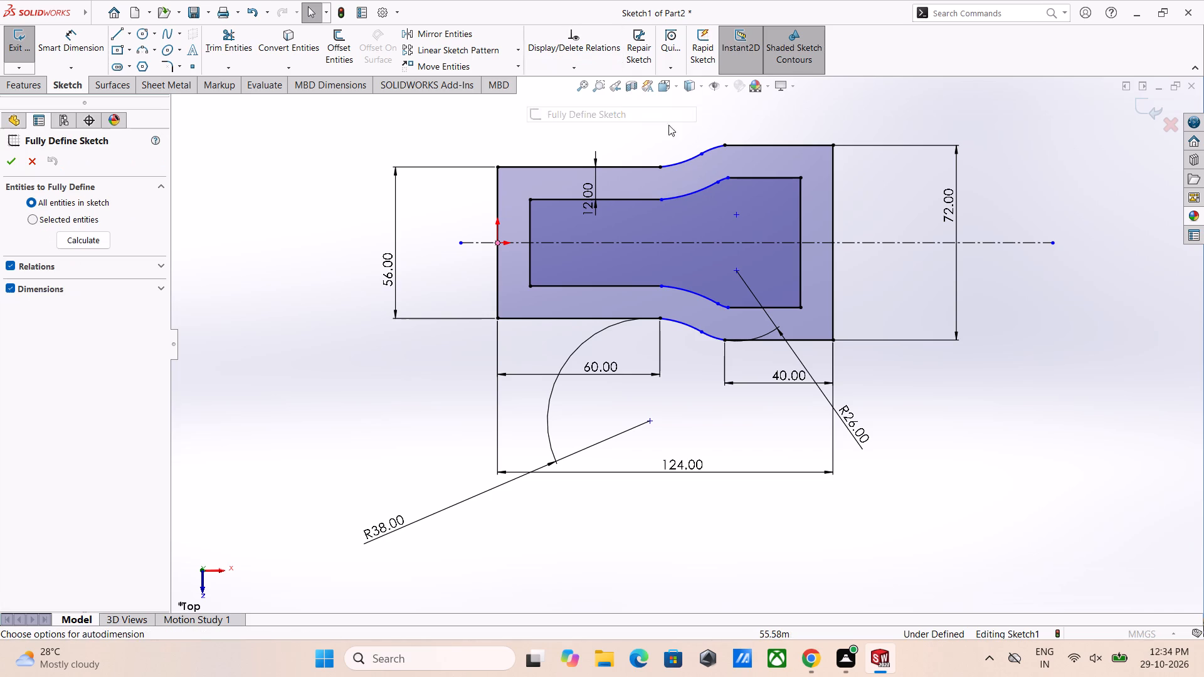
pyautogui.click(9, 165)
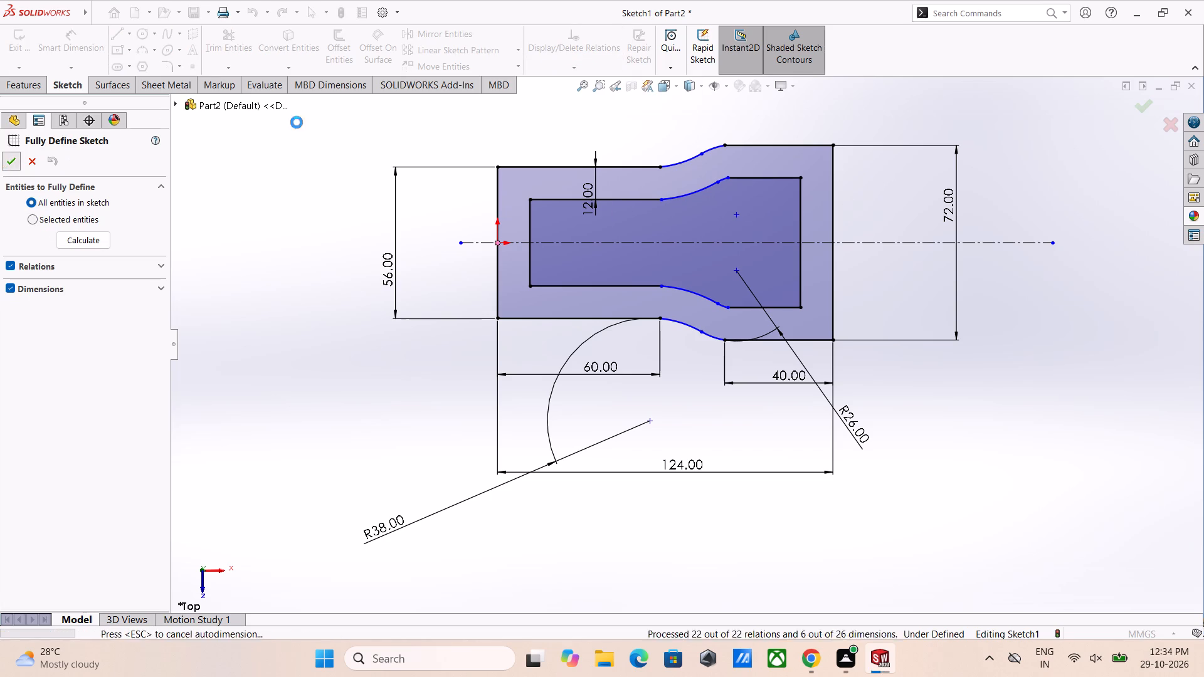
pyautogui.click(949, 391)
# Extrude the region between the outer profile and the inner offset as a hollow frame, Blind, 2 mm deep.
pyautogui.moveTo(938, 386); pyautogui.dragTo(939, 293, button='middle')
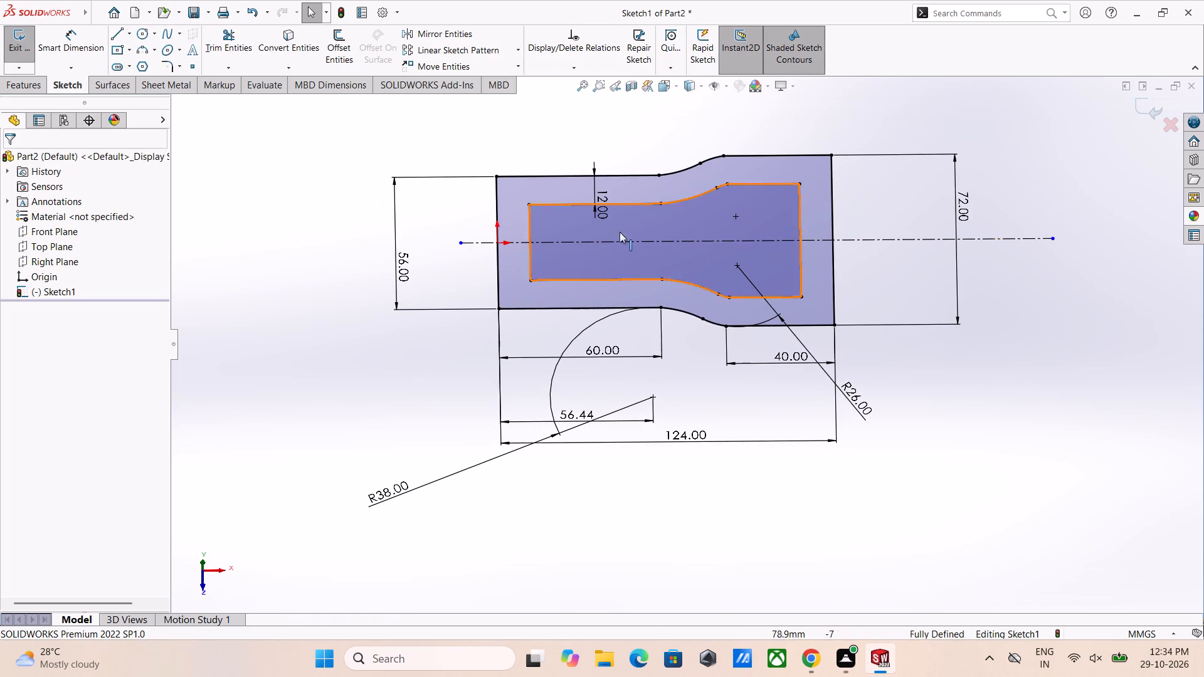
pyautogui.click(29, 85)
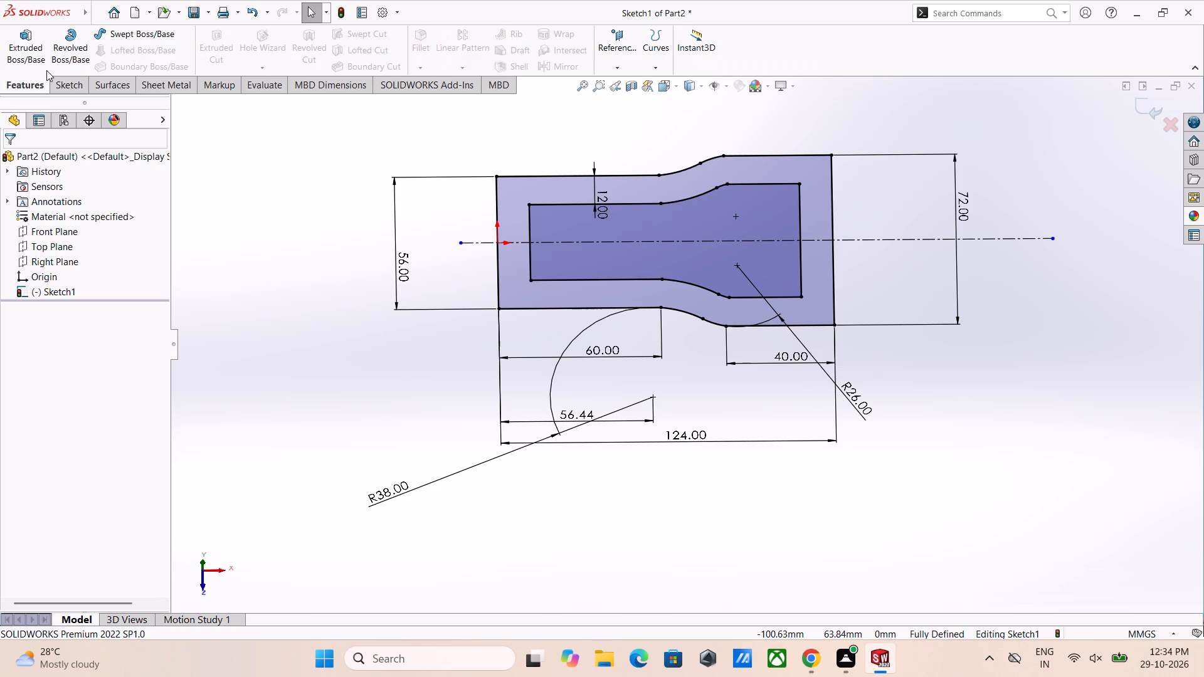
pyautogui.click(37, 56)
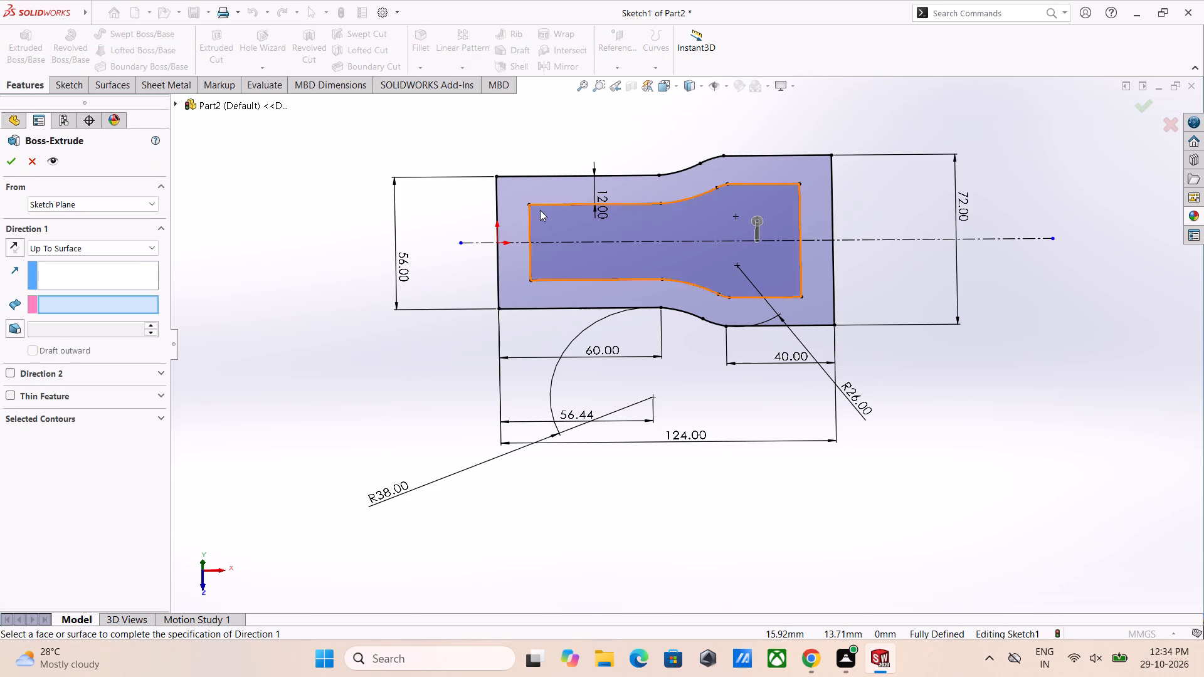
pyautogui.click(514, 209)
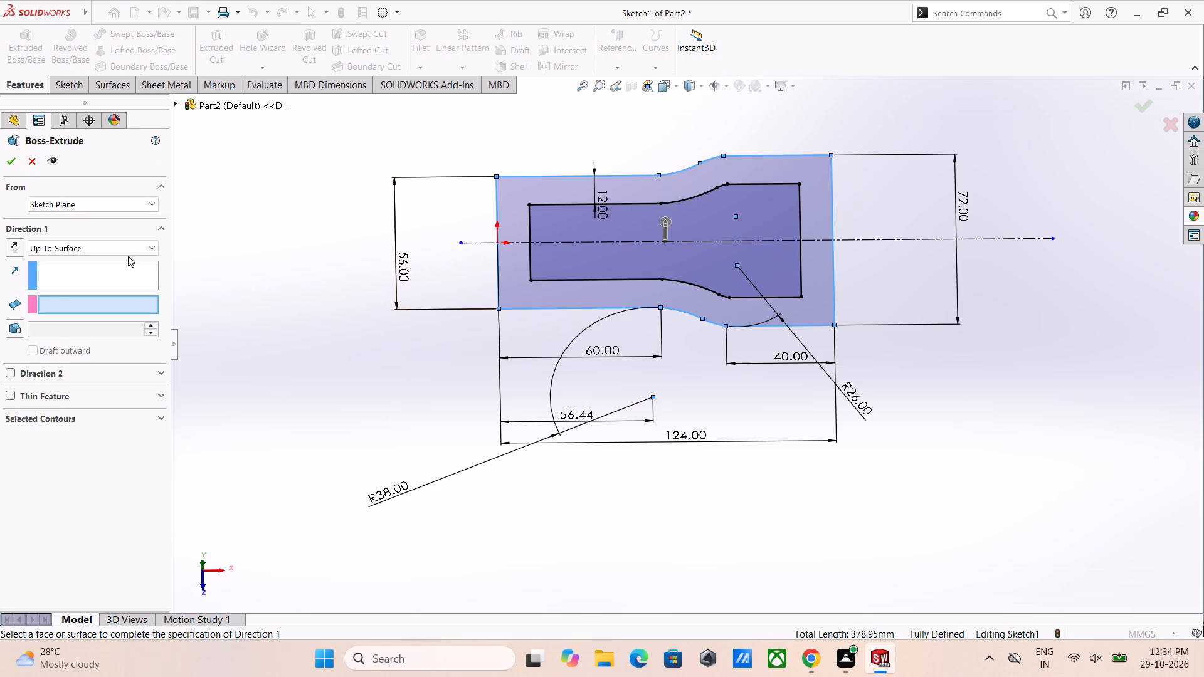
pyautogui.click(128, 254)
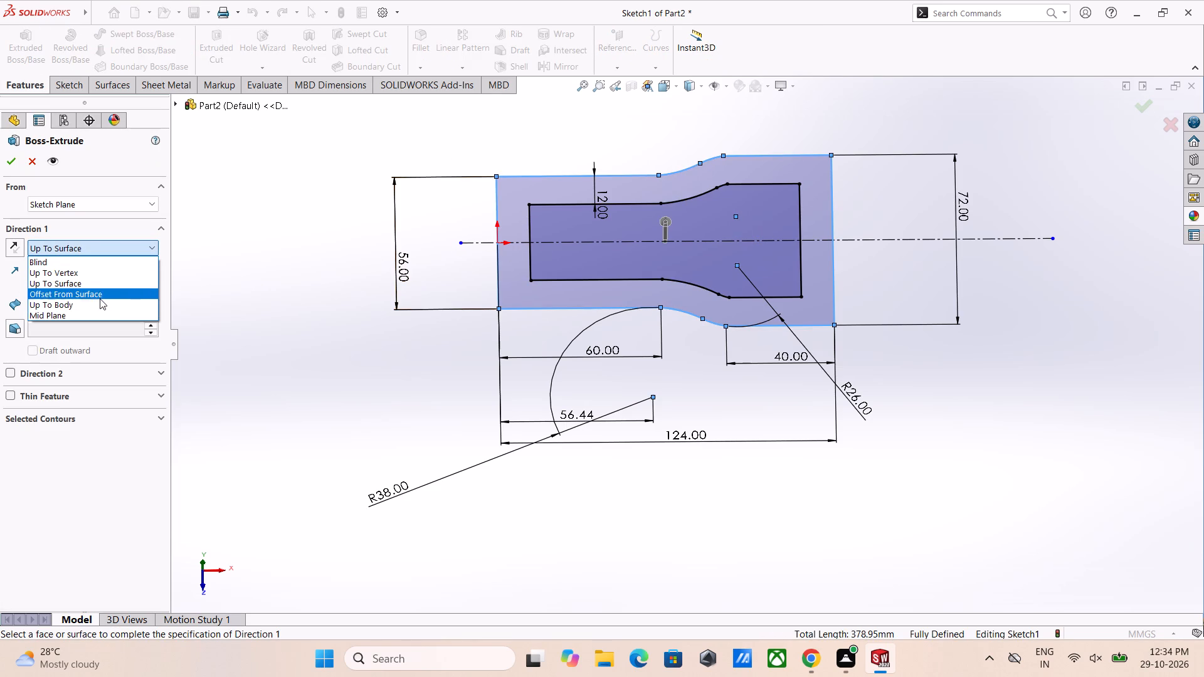
pyautogui.click(88, 266)
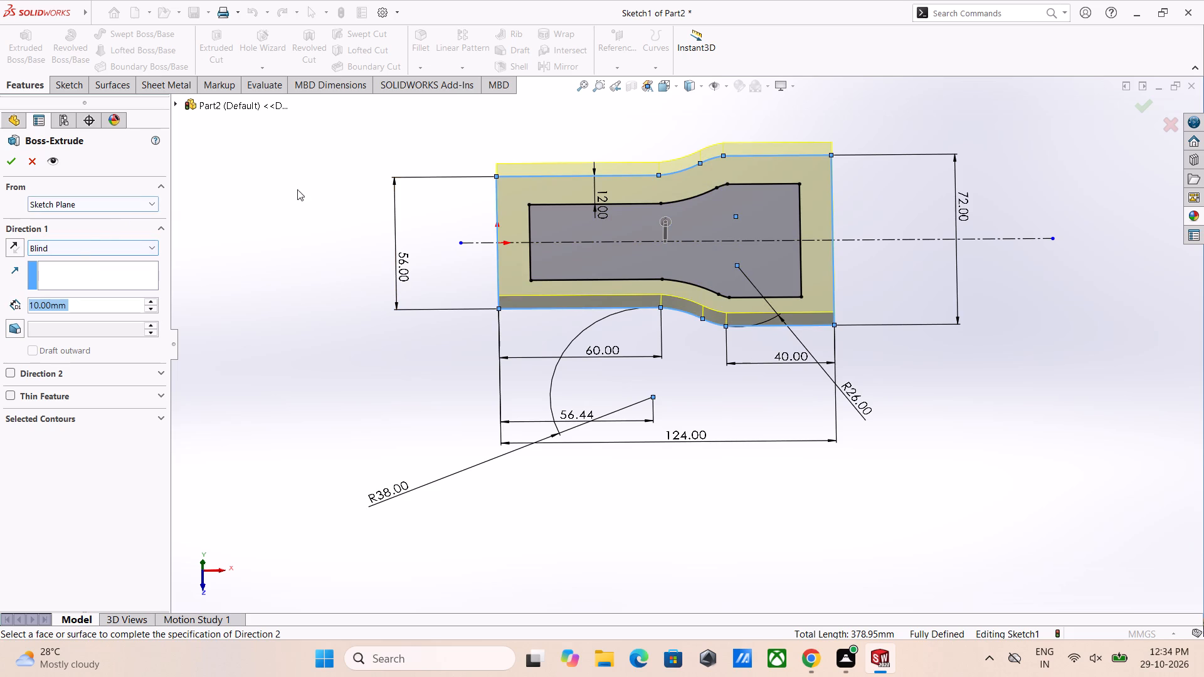
pyautogui.scroll(-1, 587, 194)
pyautogui.moveTo(588, 194); pyautogui.dragTo(660, 108, button='middle')
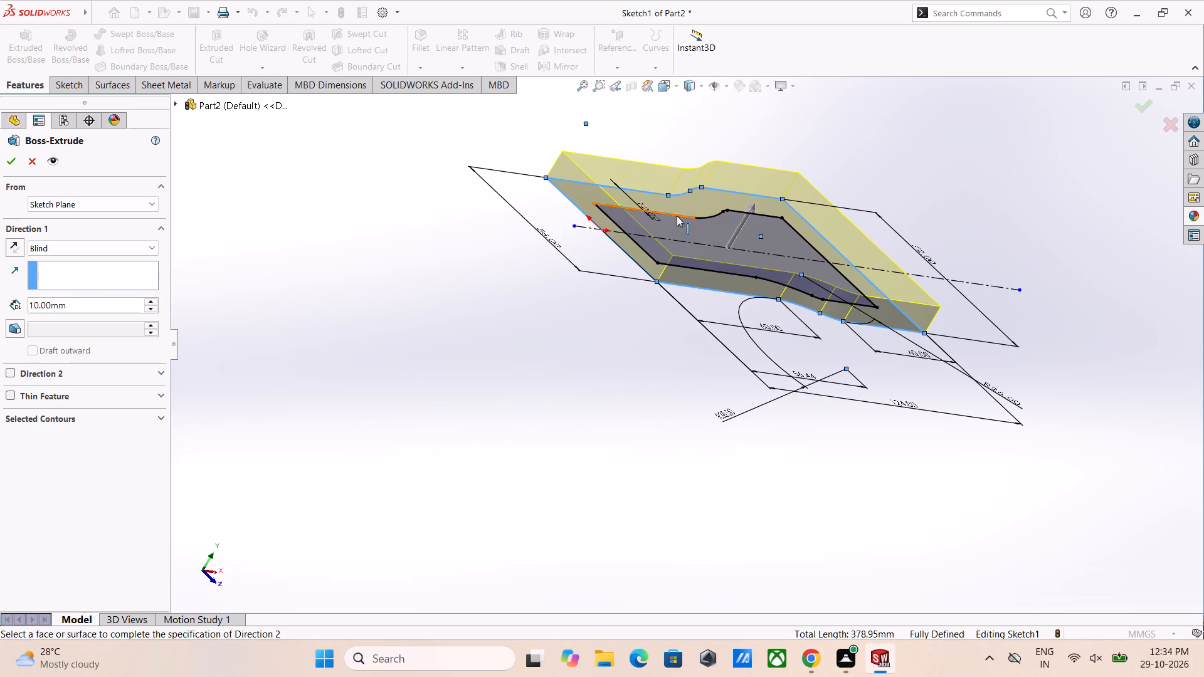
pyautogui.click(681, 237)
pyautogui.moveTo(696, 224); pyautogui.dragTo(663, 302, button='middle')
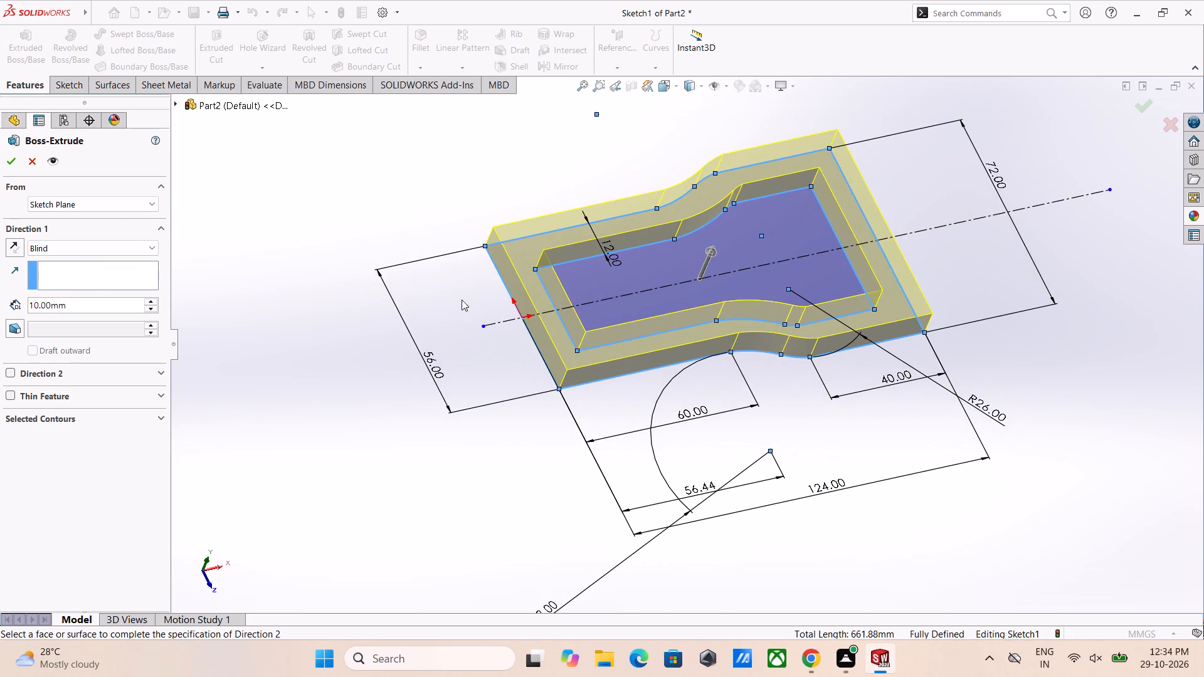
pyautogui.doubleClick(85, 310)
pyautogui.press('2')
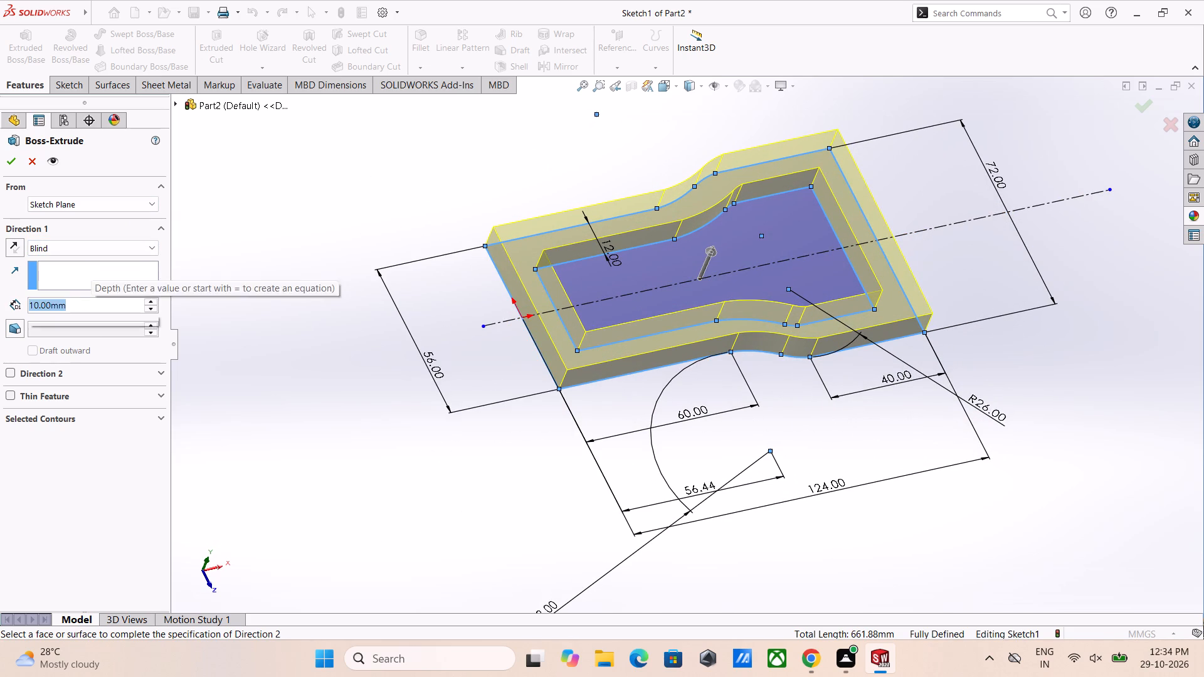
pyautogui.press('Return')
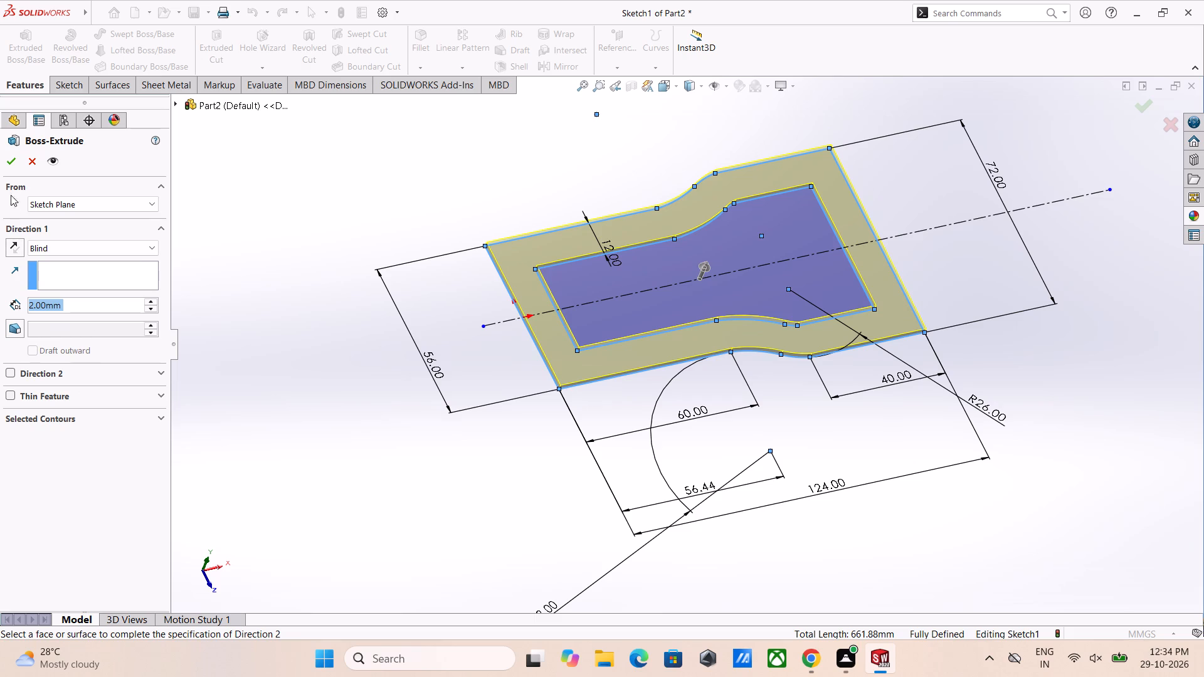
pyautogui.click(12, 168)
# Open a new sketch on the top face of the extruded frame.
pyautogui.moveTo(396, 310); pyautogui.dragTo(394, 305, button='middle')
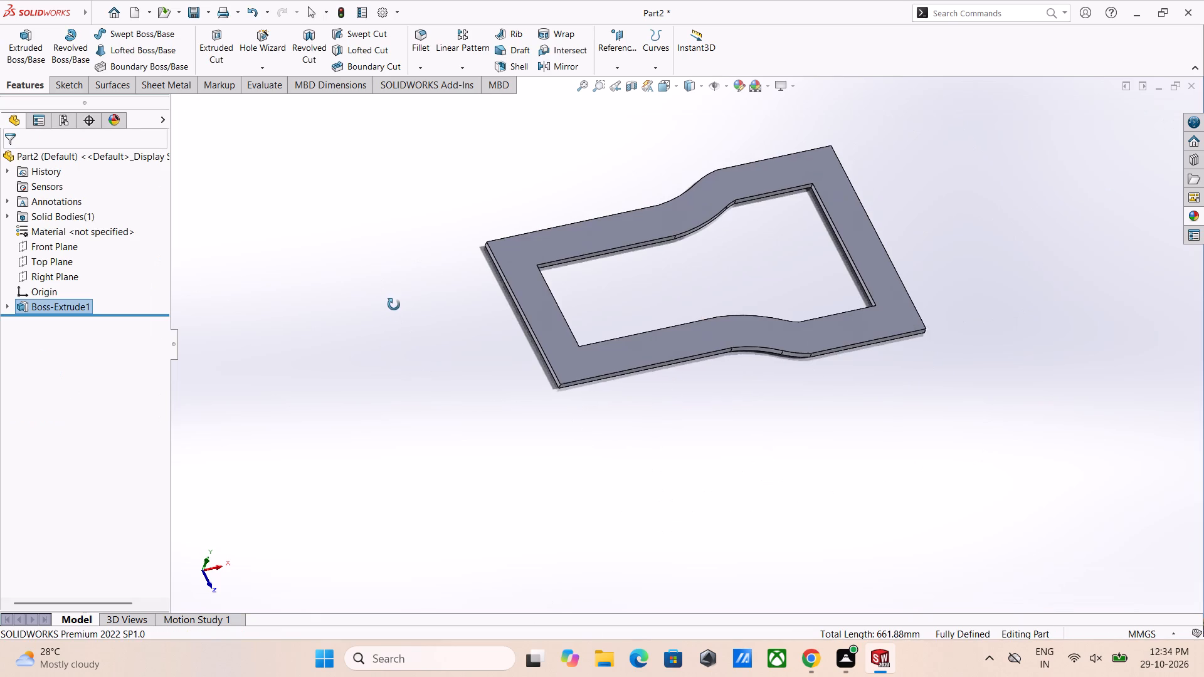
pyautogui.moveTo(394, 305); pyautogui.dragTo(372, 358, button='middle')
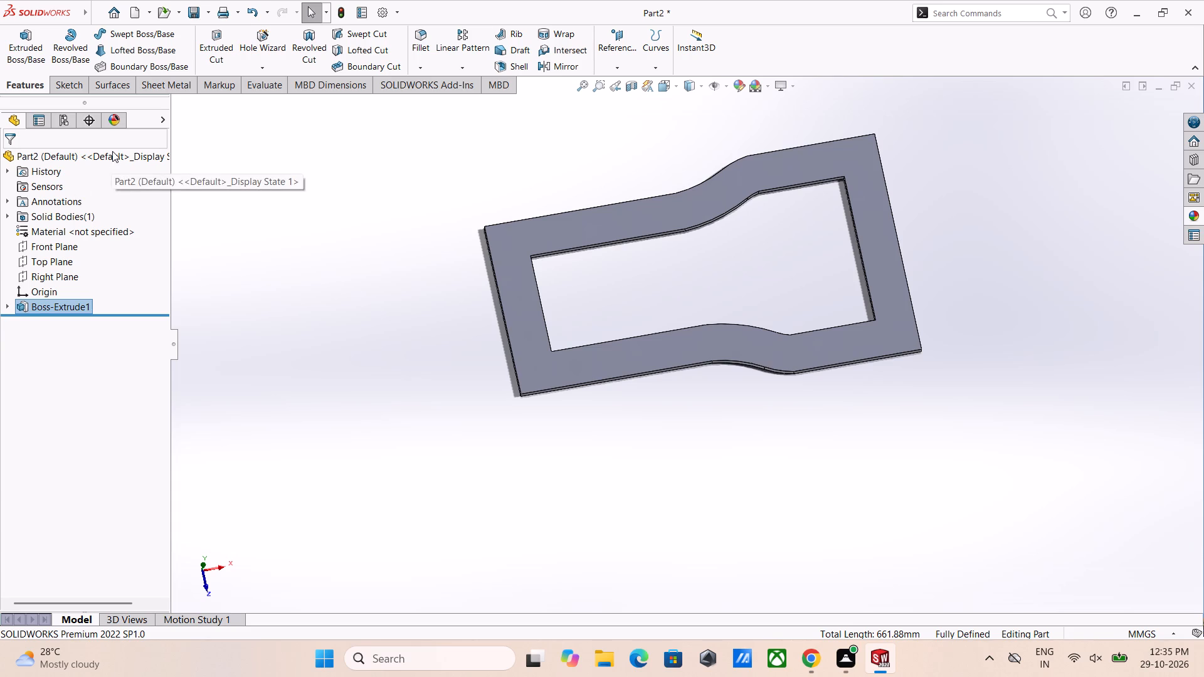
pyautogui.moveTo(434, 328); pyautogui.dragTo(415, 224, button='middle')
pyautogui.scroll(1, 415, 223)
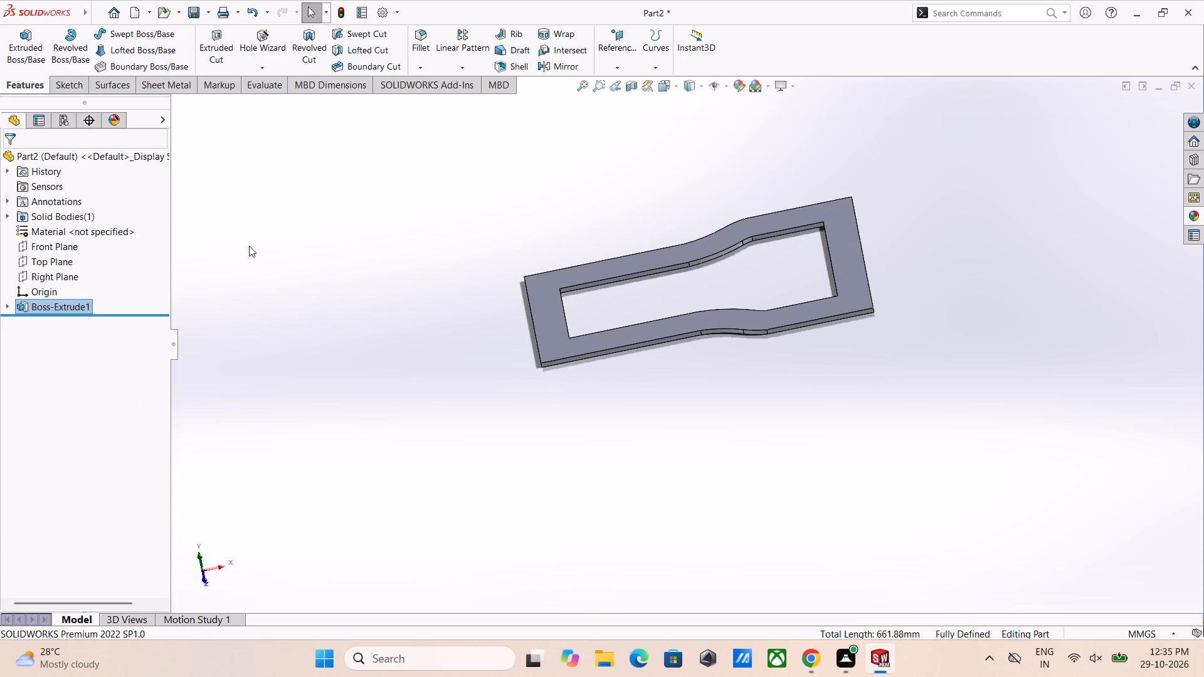
pyautogui.click(547, 320)
pyautogui.click(598, 279)
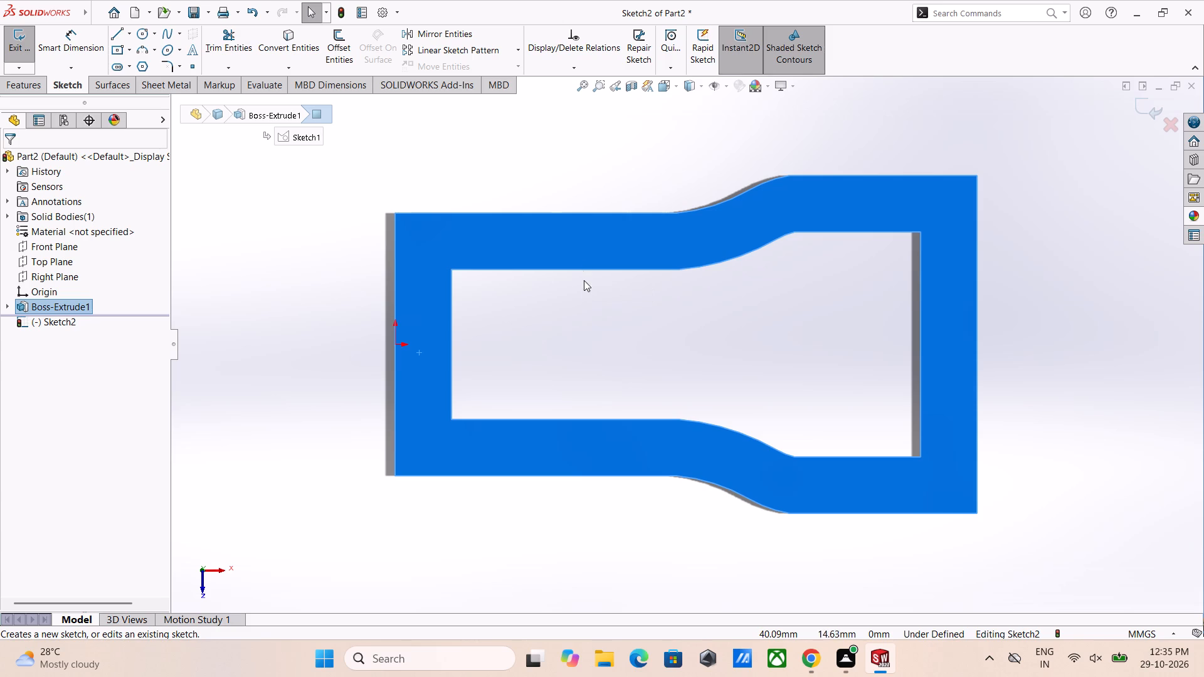
# Convert all the inner edges of the frame's opening, straight and curved, into sketch entities.
pyautogui.click(581, 269)
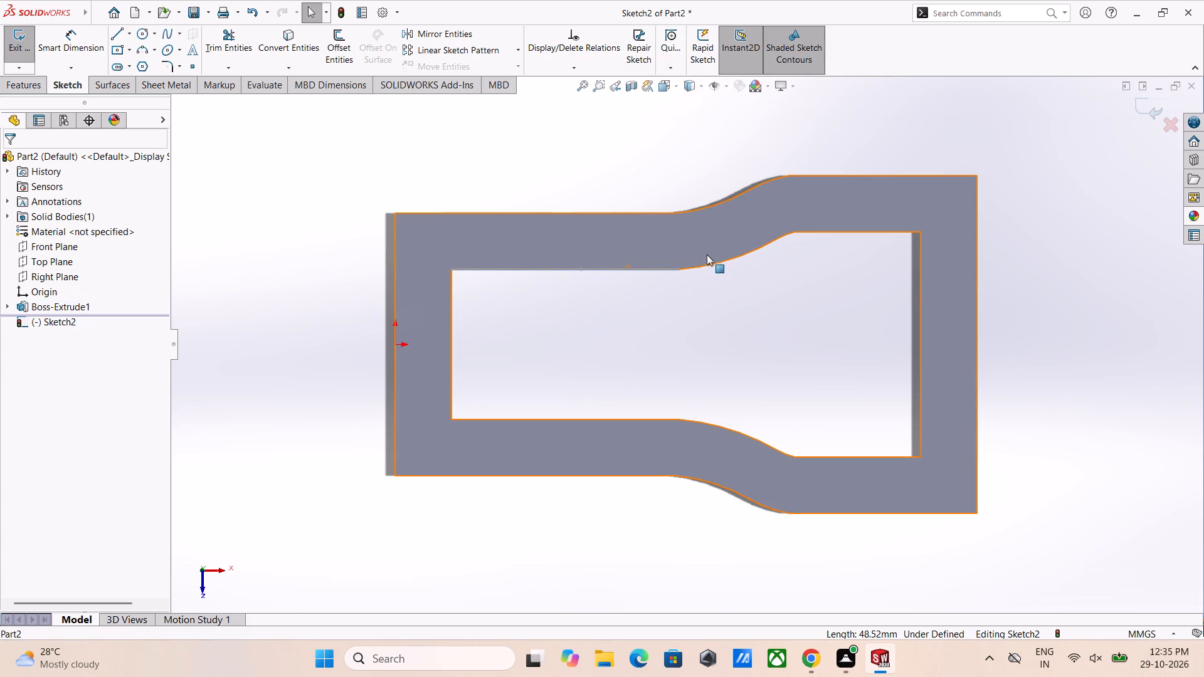
pyautogui.keyDown('ctrl'); pyautogui.click(708, 264); pyautogui.keyUp('ctrl')
pyautogui.keyDown('ctrl'); pyautogui.click(813, 229); pyautogui.keyUp('ctrl')
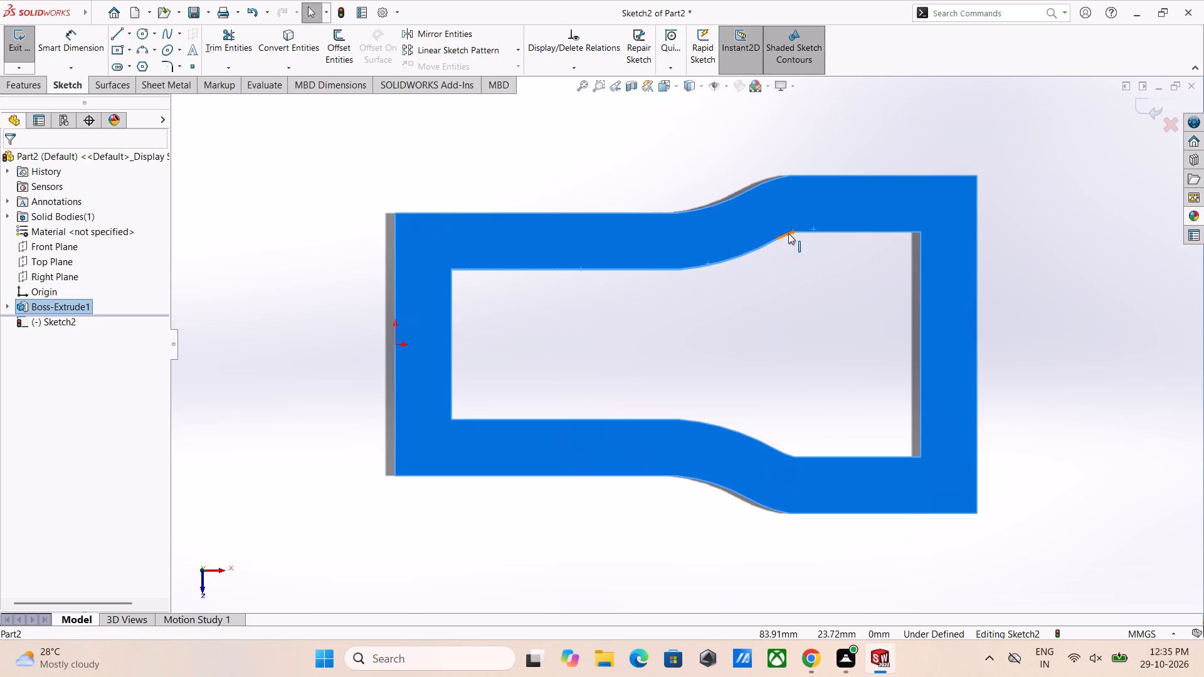
pyautogui.keyDown('ctrl'); pyautogui.click(788, 233); pyautogui.keyUp('ctrl')
pyautogui.keyDown('ctrl'); pyautogui.click(919, 262); pyautogui.keyUp('ctrl')
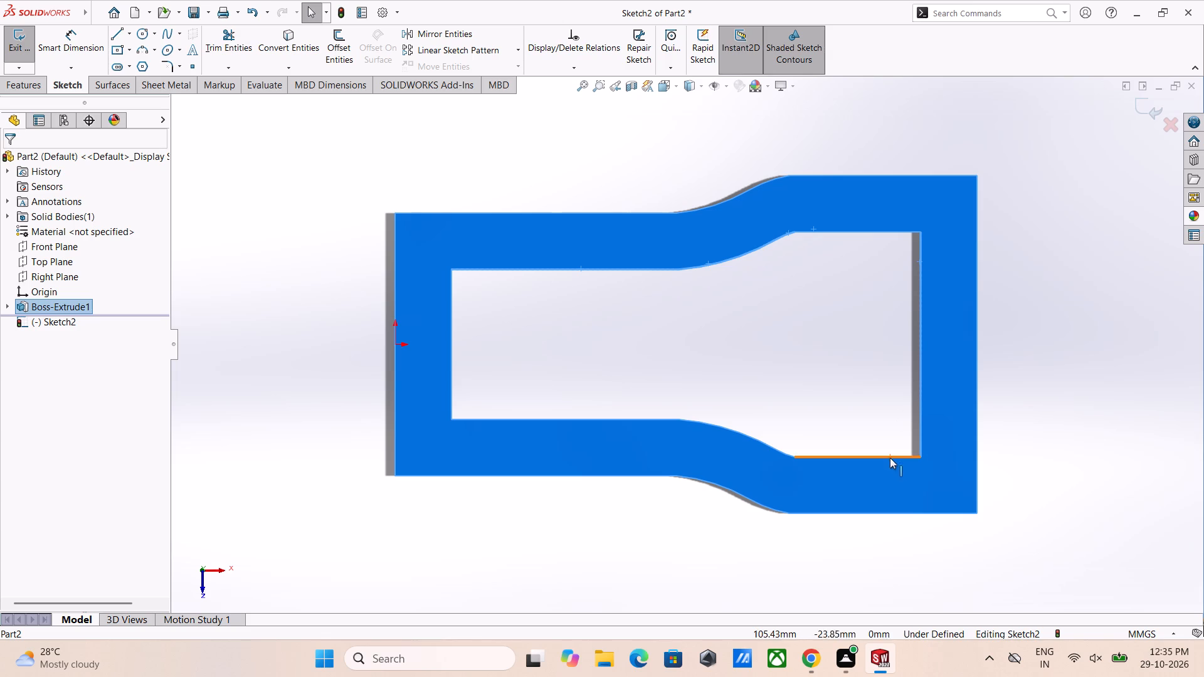
pyautogui.keyDown('ctrl'); pyautogui.click(889, 459); pyautogui.keyUp('ctrl')
pyautogui.keyDown('ctrl'); pyautogui.click(890, 457); pyautogui.keyUp('ctrl')
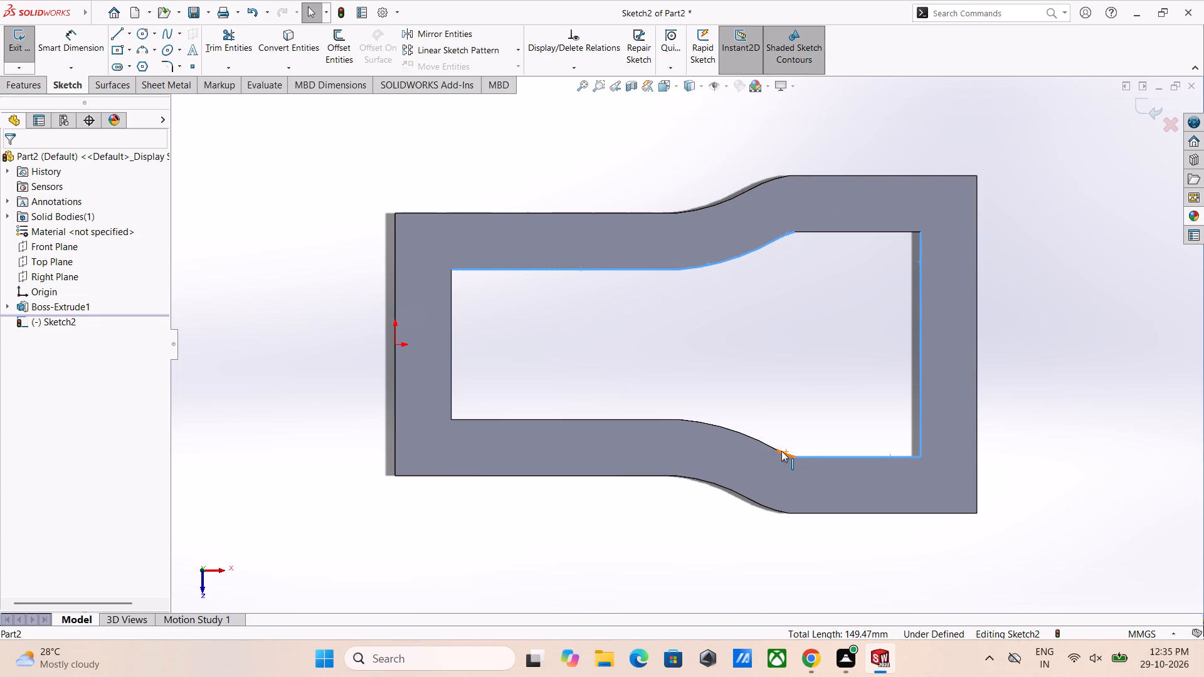
pyautogui.keyDown('ctrl'); pyautogui.click(781, 451); pyautogui.keyUp('ctrl')
pyautogui.keyDown('ctrl'); pyautogui.click(721, 425); pyautogui.keyUp('ctrl')
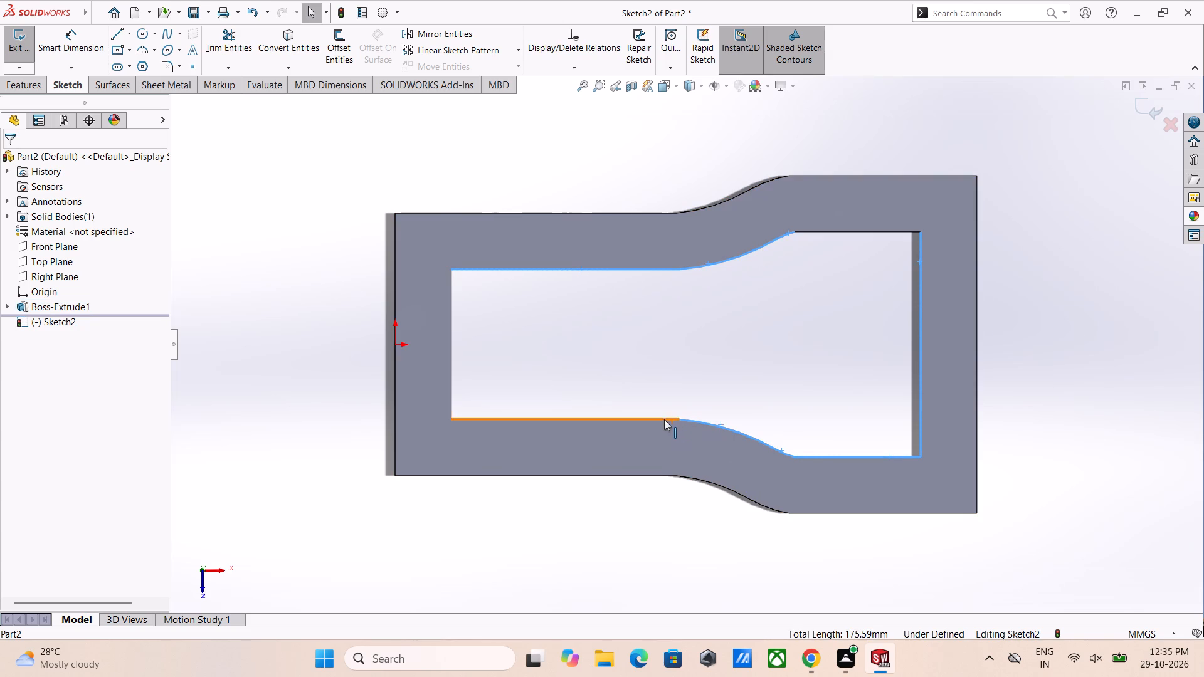
pyautogui.keyDown('ctrl'); pyautogui.click(664, 419); pyautogui.keyUp('ctrl')
pyautogui.keyDown('ctrl'); pyautogui.click(451, 396); pyautogui.keyUp('ctrl')
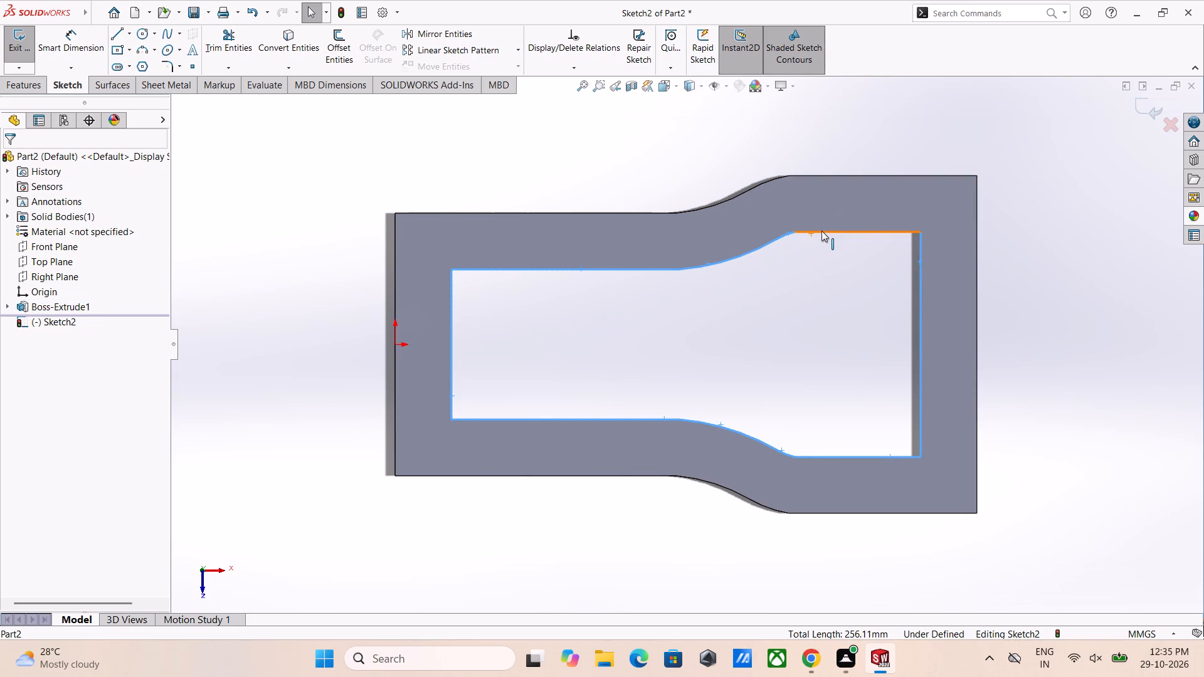
pyautogui.keyDown('ctrl'); pyautogui.click(821, 231); pyautogui.keyUp('ctrl')
pyautogui.keyDown('ctrl'); pyautogui.click(285, 48); pyautogui.keyUp('ctrl')
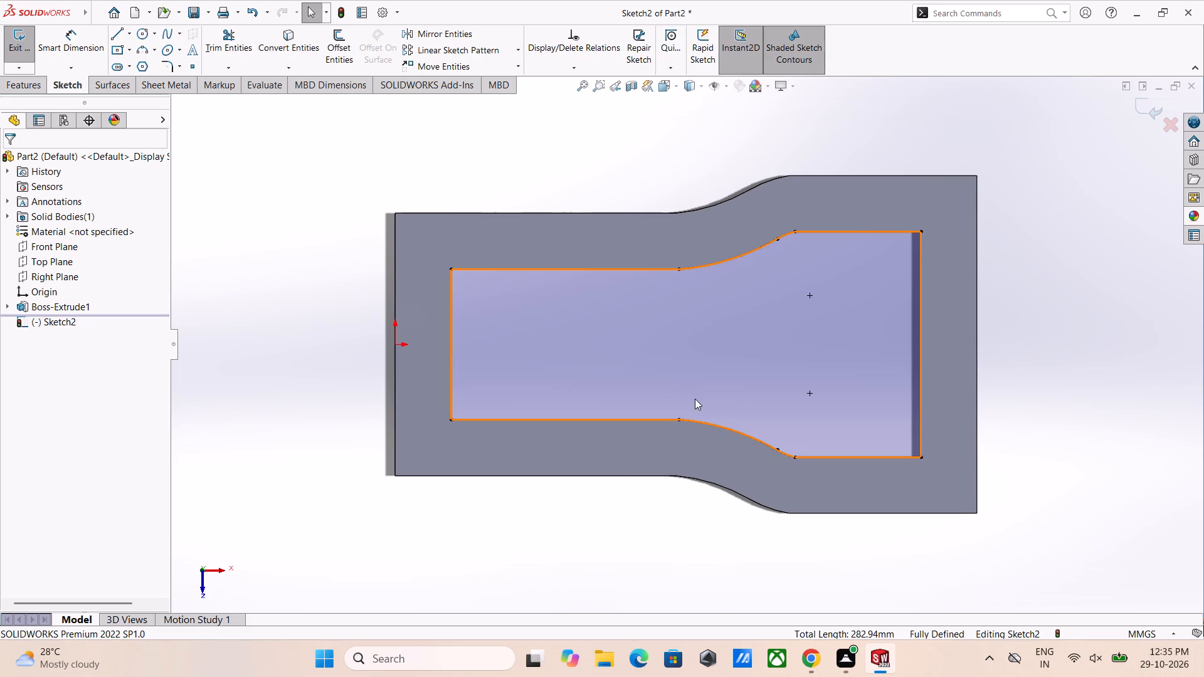
# Exit the sketch holding the converted outline of the frame's opening.
pyautogui.moveTo(621, 340); pyautogui.dragTo(633, 236, button='middle')
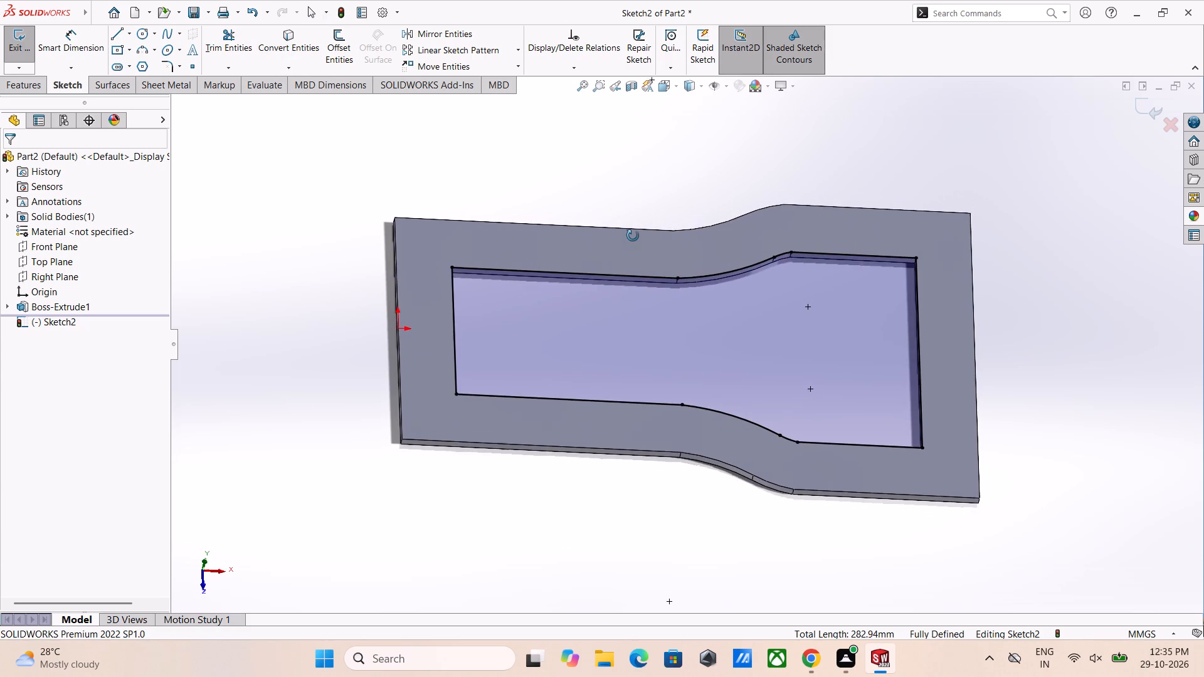
pyautogui.moveTo(633, 236); pyautogui.dragTo(643, 244, button='middle')
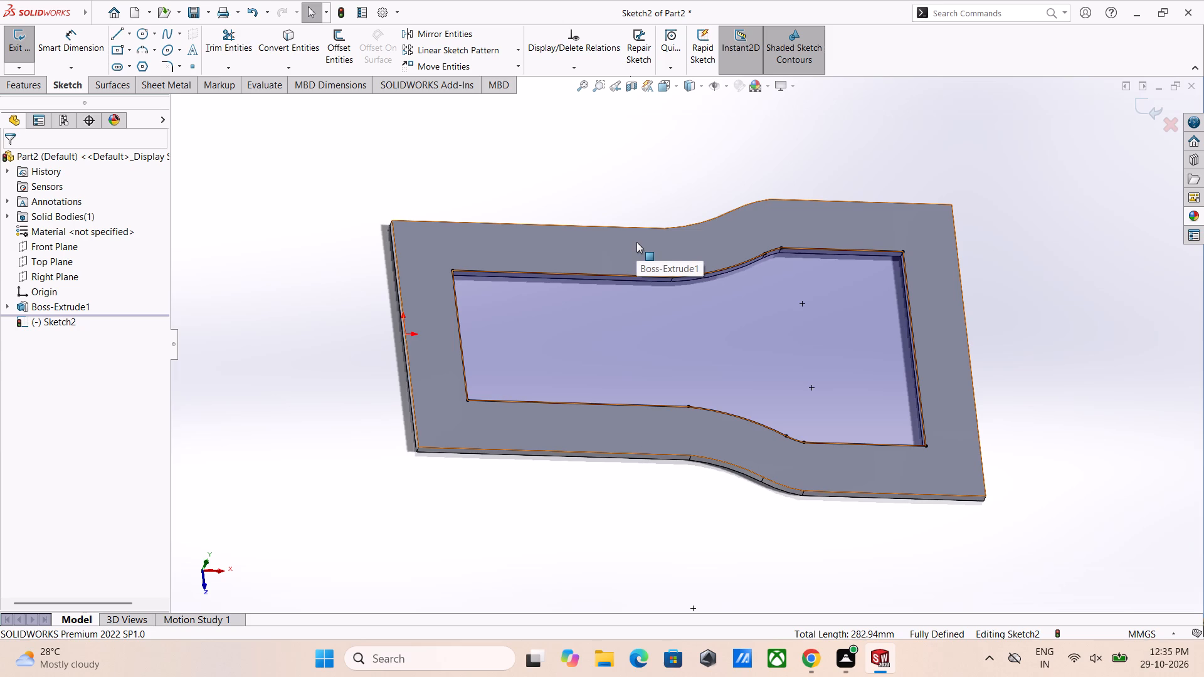
pyautogui.moveTo(704, 211); pyautogui.dragTo(685, 261, button='middle')
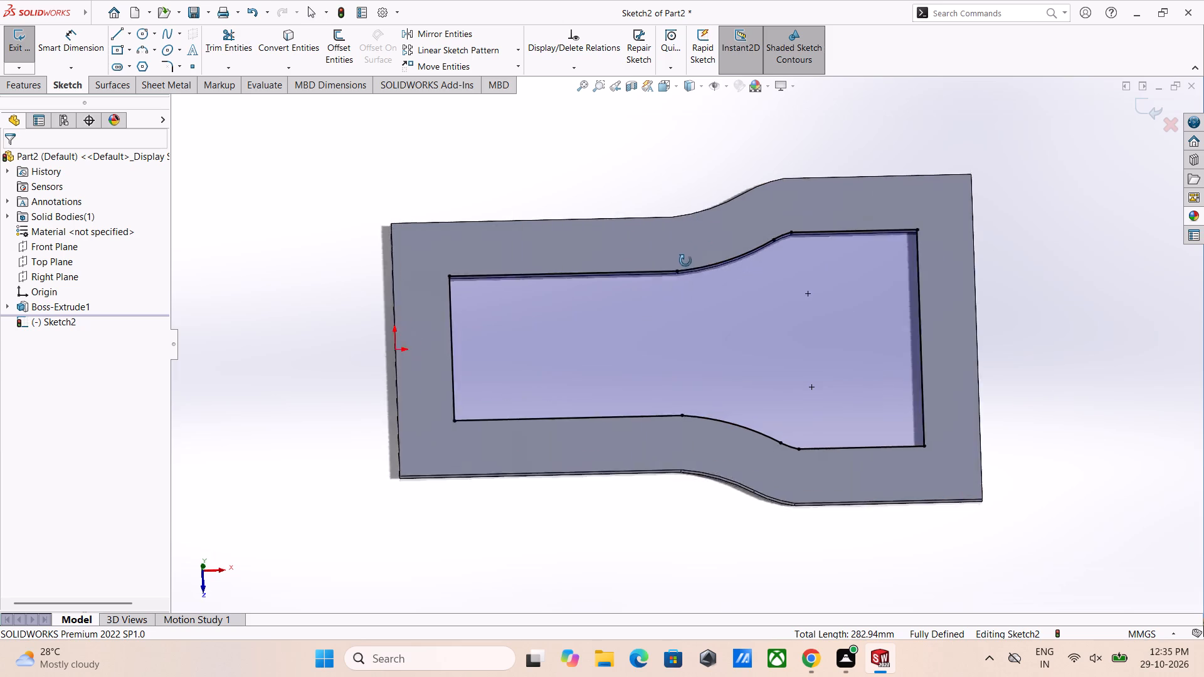
pyautogui.moveTo(685, 261); pyautogui.dragTo(669, 280, button='middle')
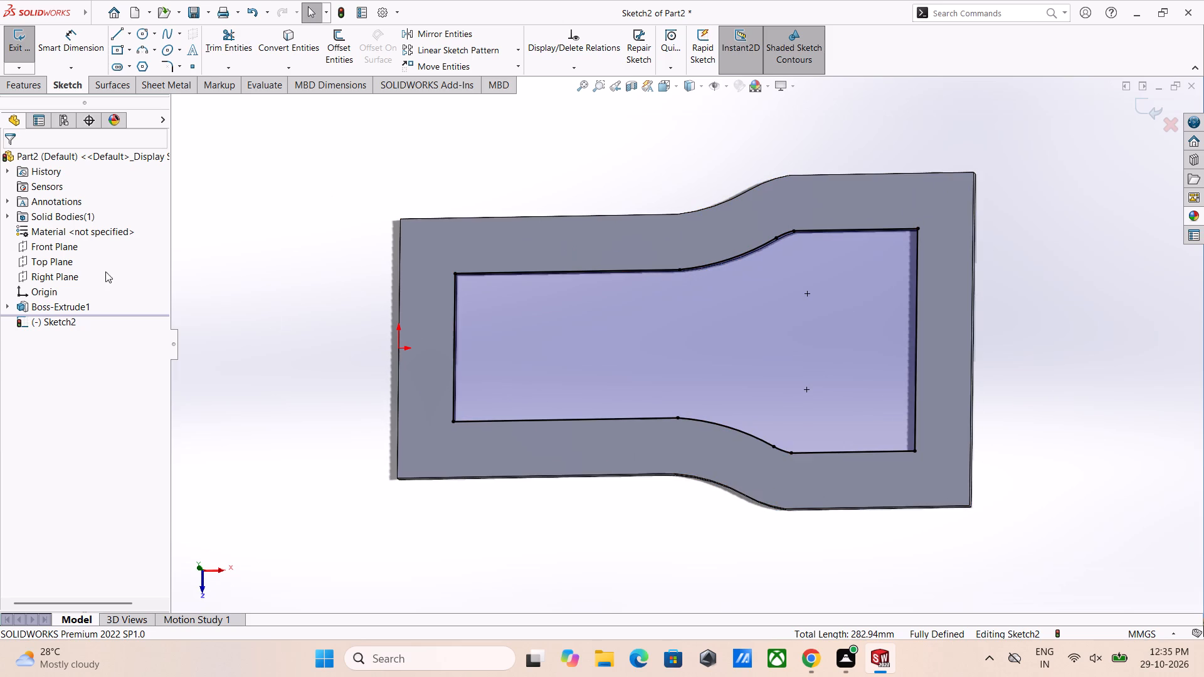
pyautogui.rightClick(56, 325)
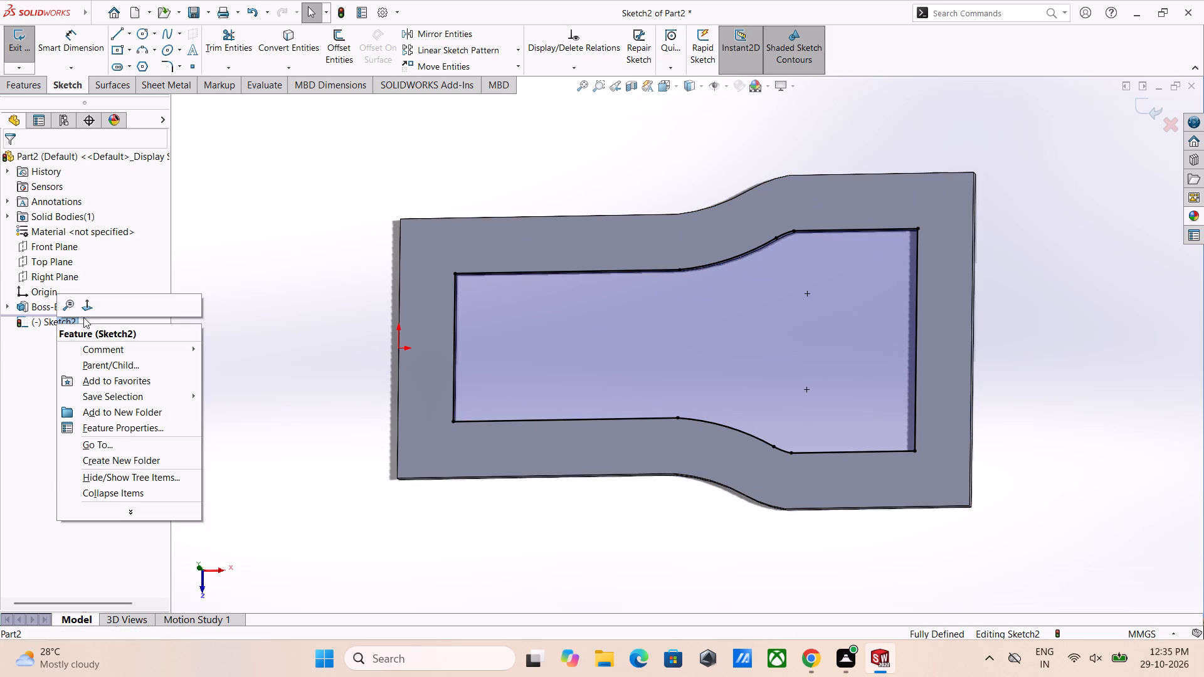
pyautogui.click(85, 304)
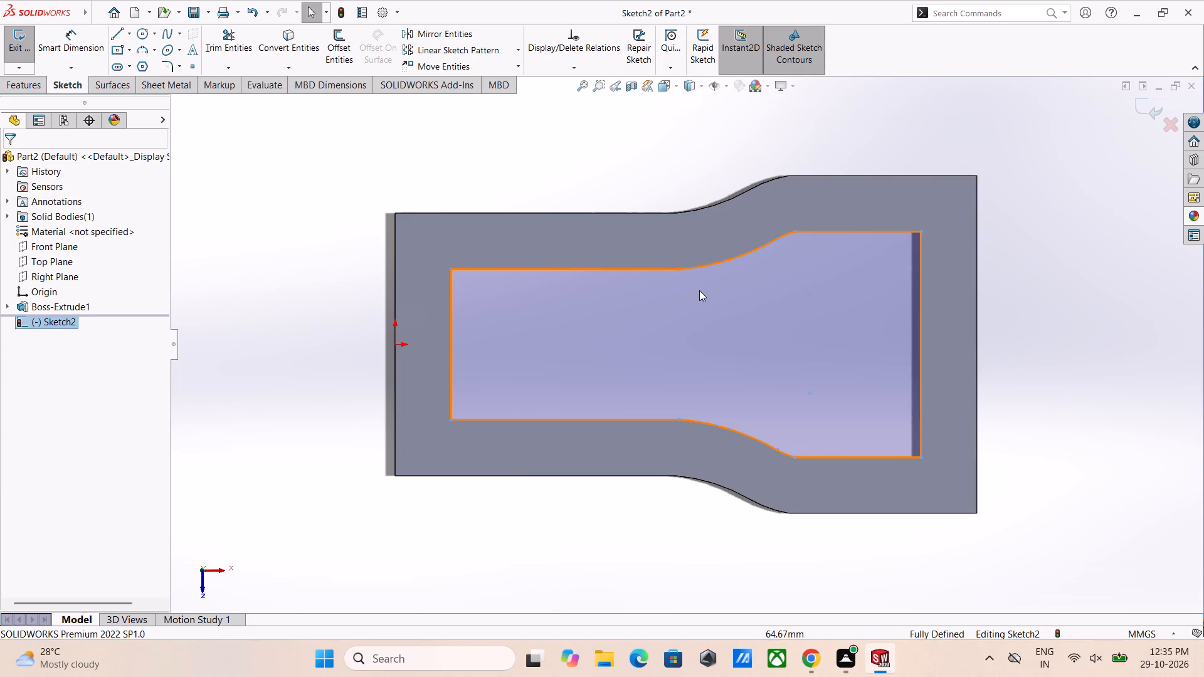
pyautogui.press('`')
pyautogui.press('`')
pyautogui.click(21, 41)
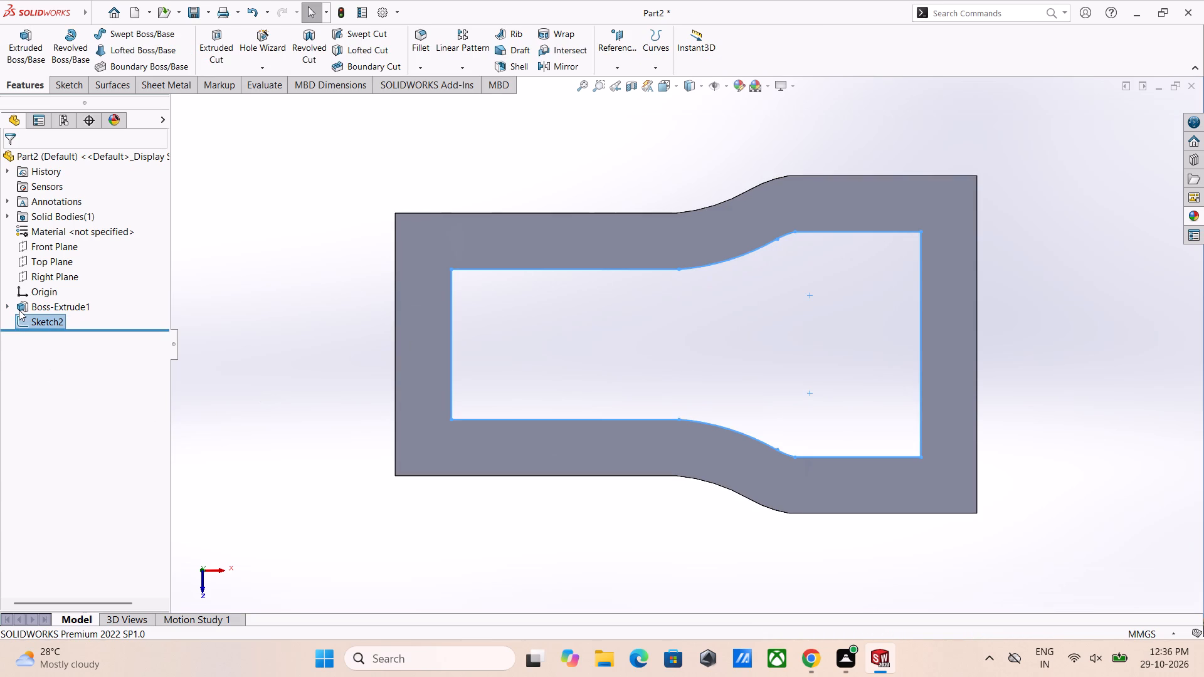
# Open the frame extrusion's definition, examine its settings and contours from an angle, and close it.
pyautogui.click(19, 308)
pyautogui.click(29, 276)
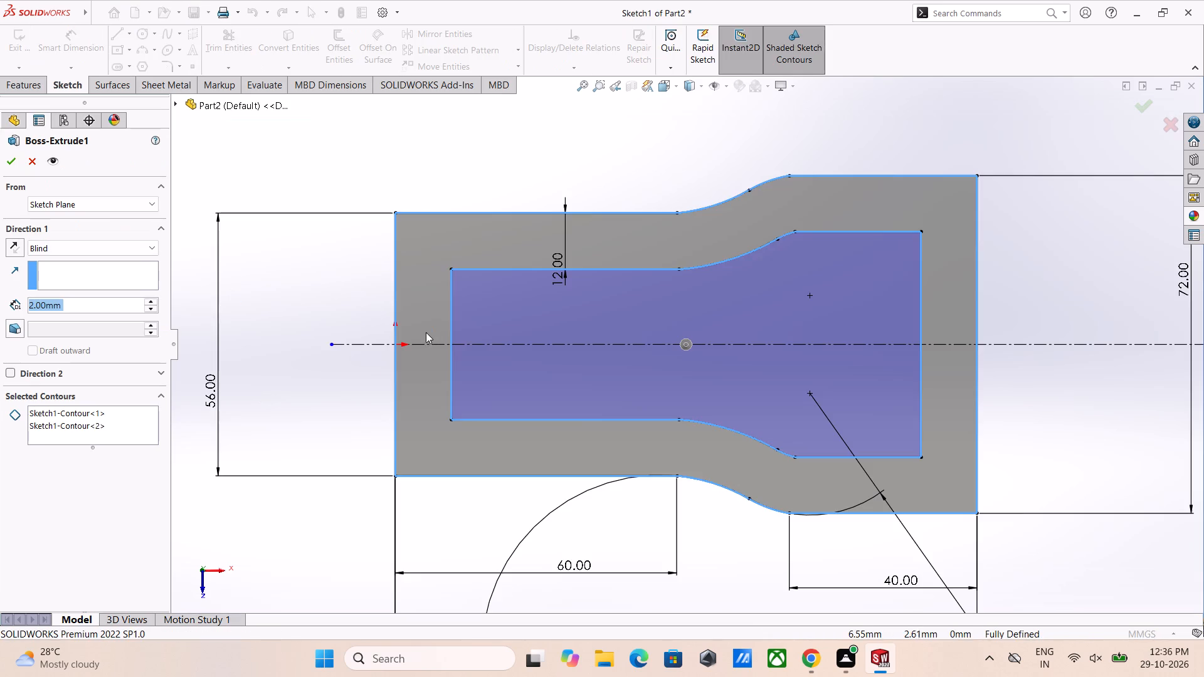
pyautogui.moveTo(427, 335); pyautogui.dragTo(472, 209, button='middle')
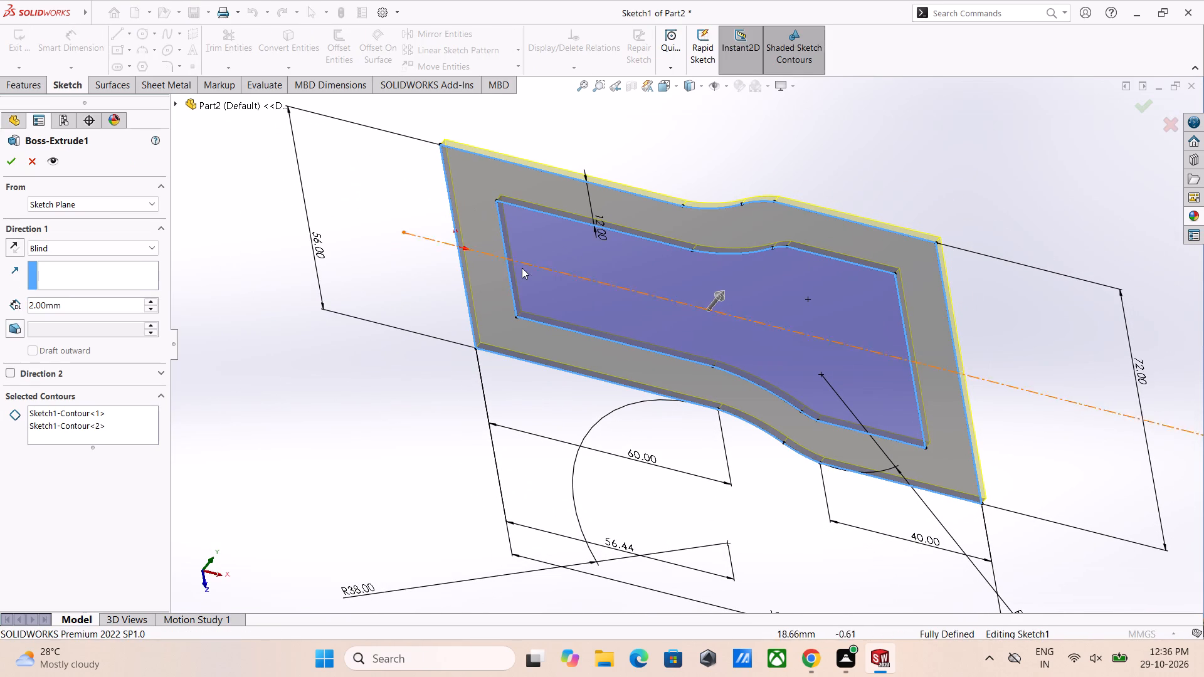
pyautogui.click(9, 162)
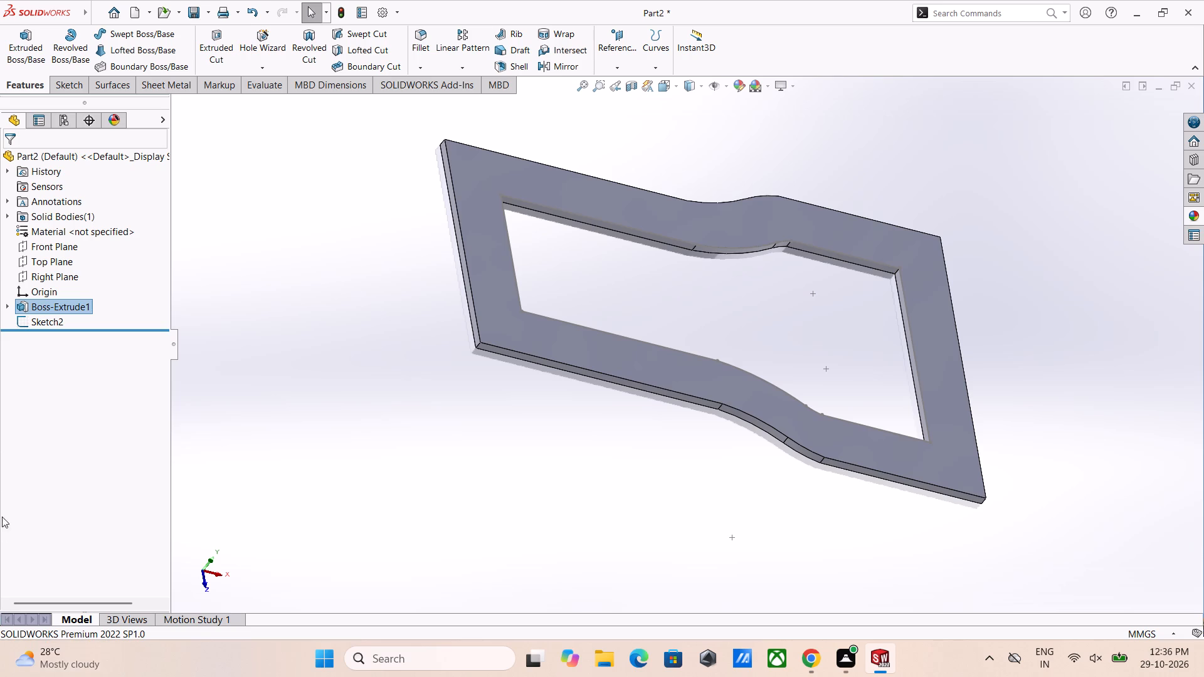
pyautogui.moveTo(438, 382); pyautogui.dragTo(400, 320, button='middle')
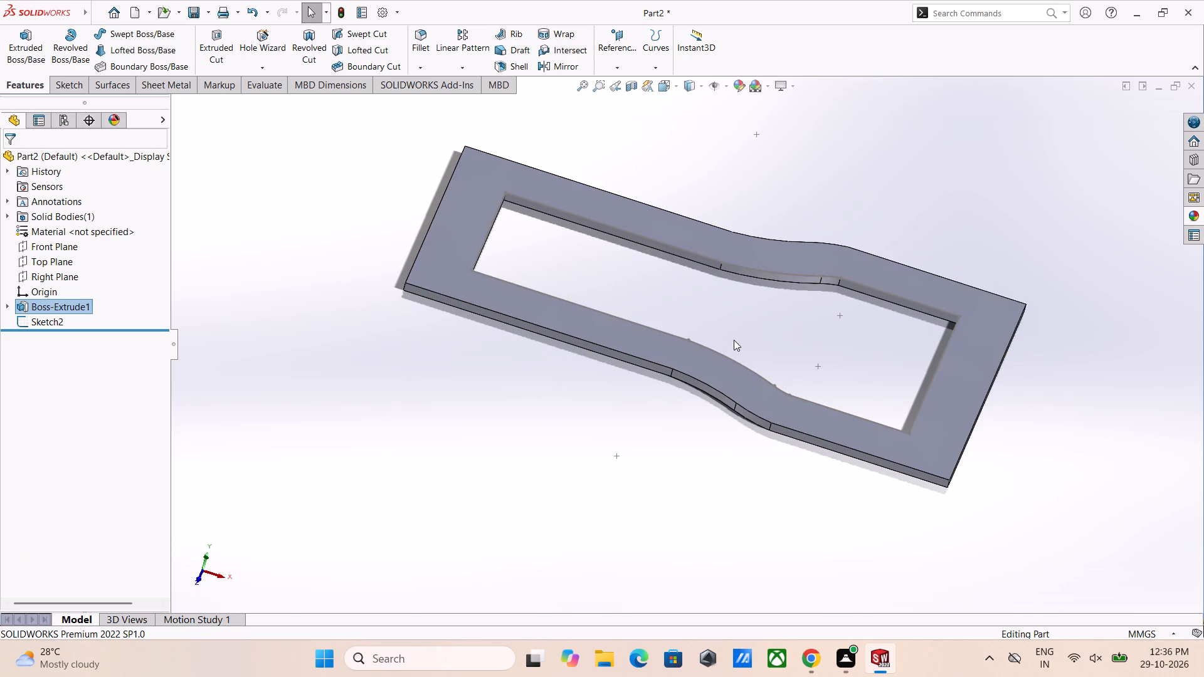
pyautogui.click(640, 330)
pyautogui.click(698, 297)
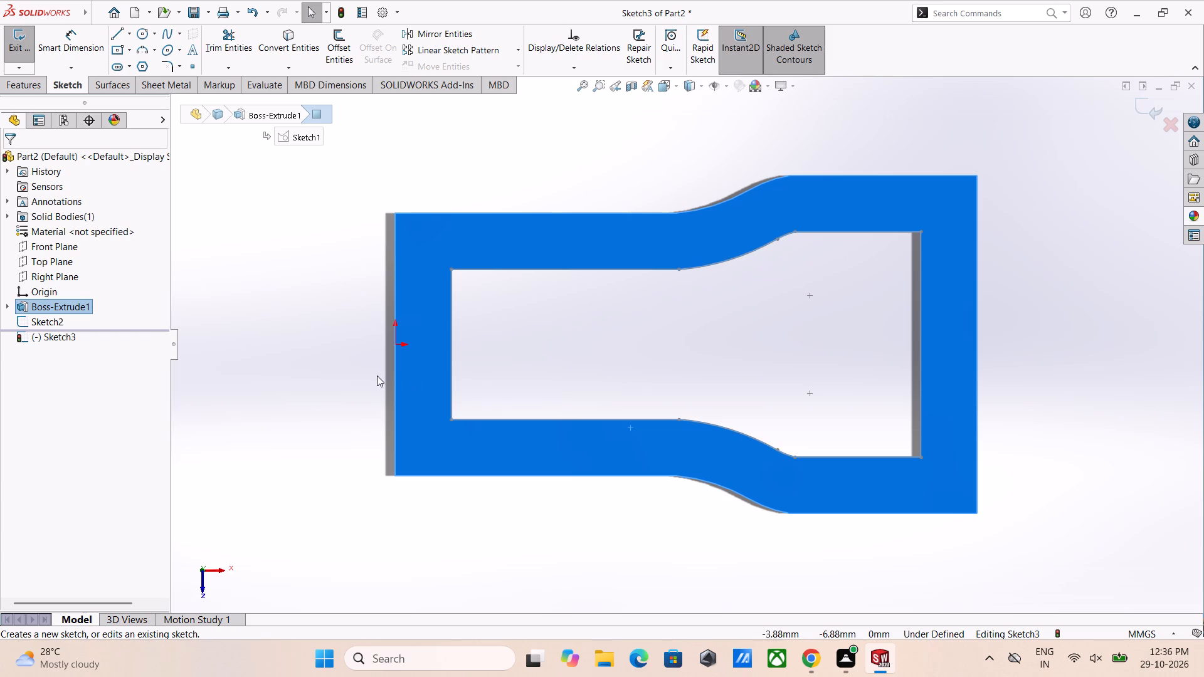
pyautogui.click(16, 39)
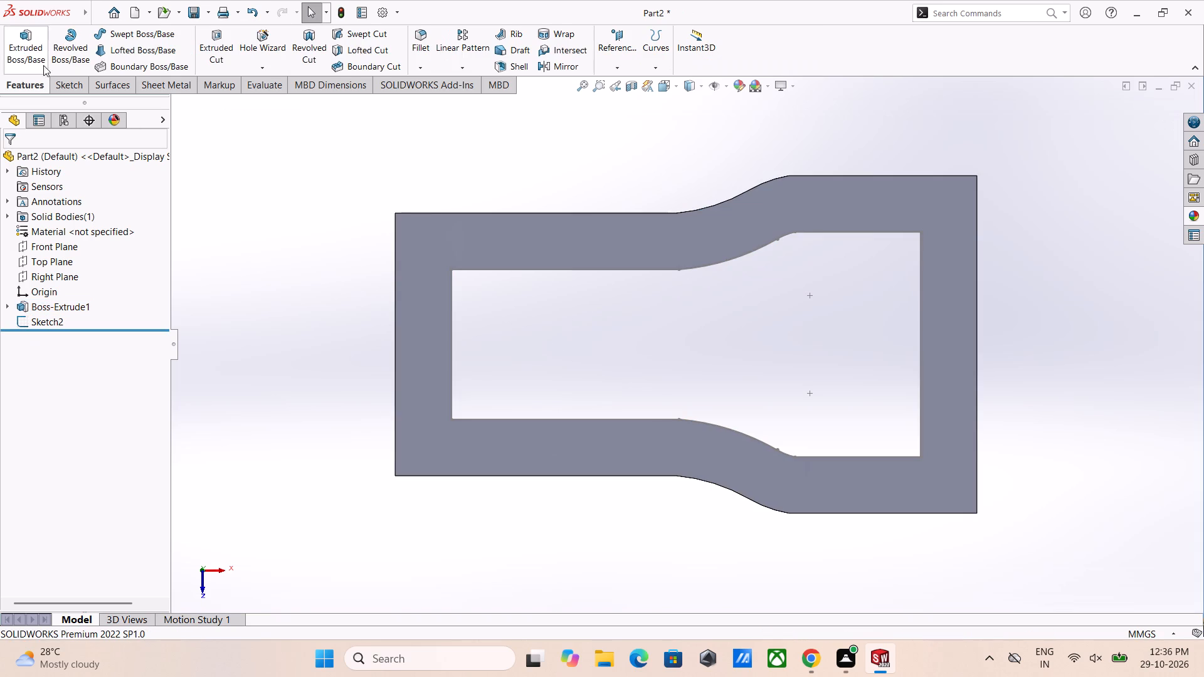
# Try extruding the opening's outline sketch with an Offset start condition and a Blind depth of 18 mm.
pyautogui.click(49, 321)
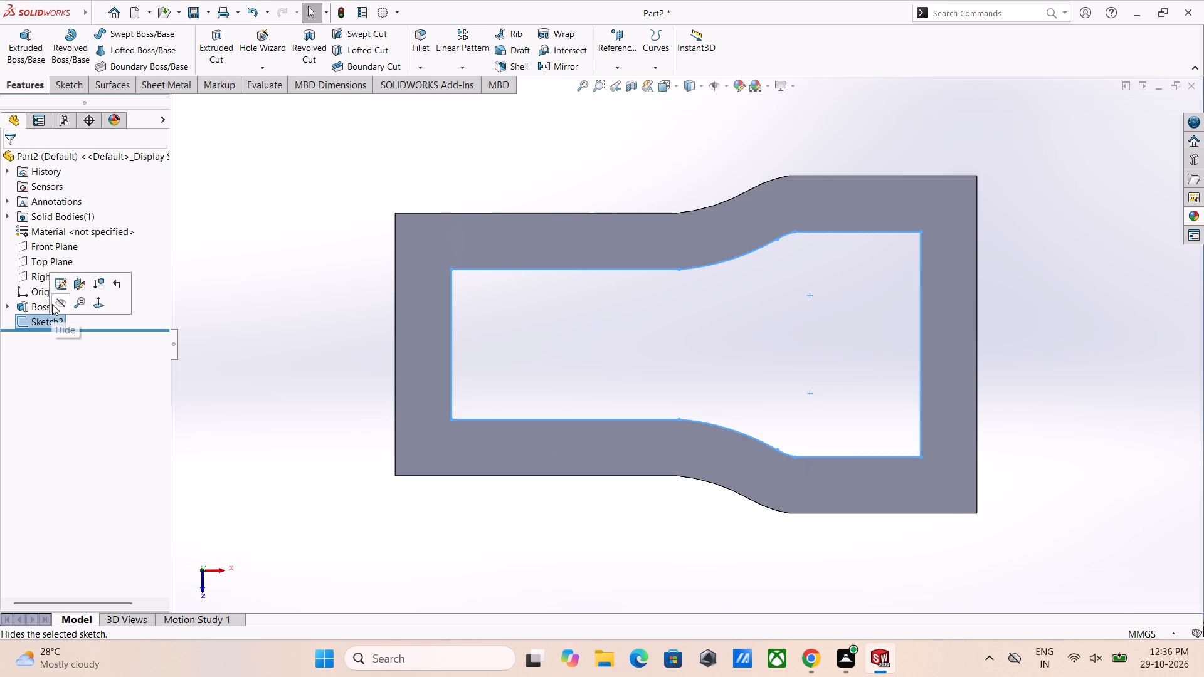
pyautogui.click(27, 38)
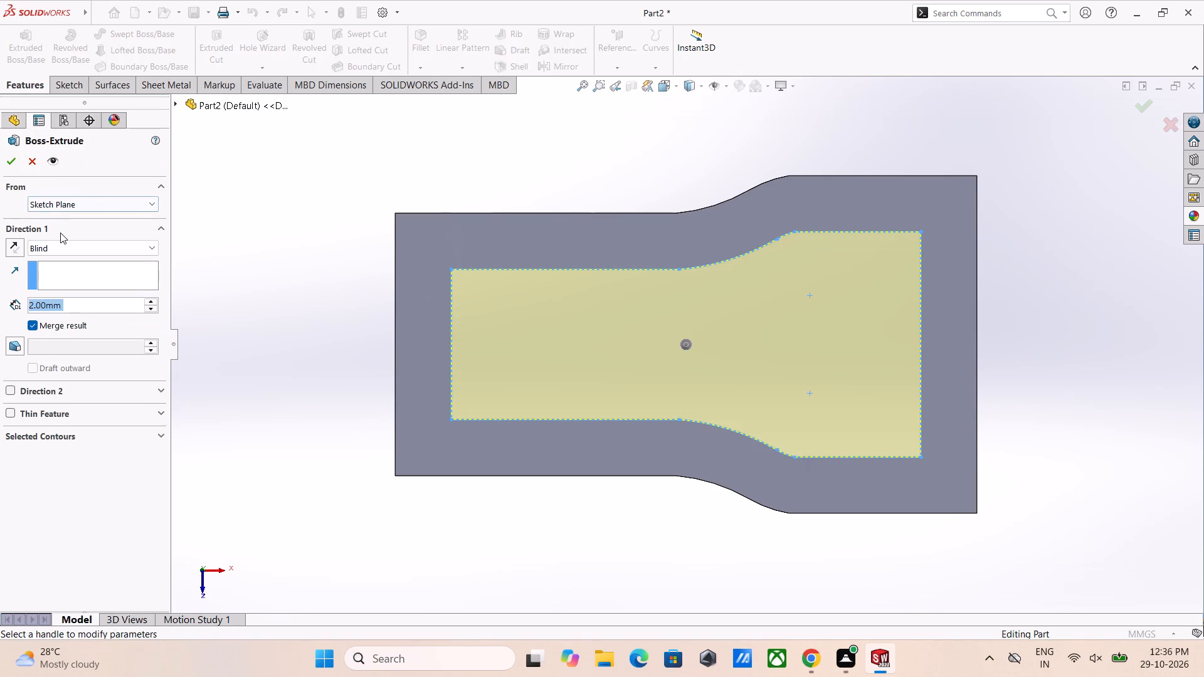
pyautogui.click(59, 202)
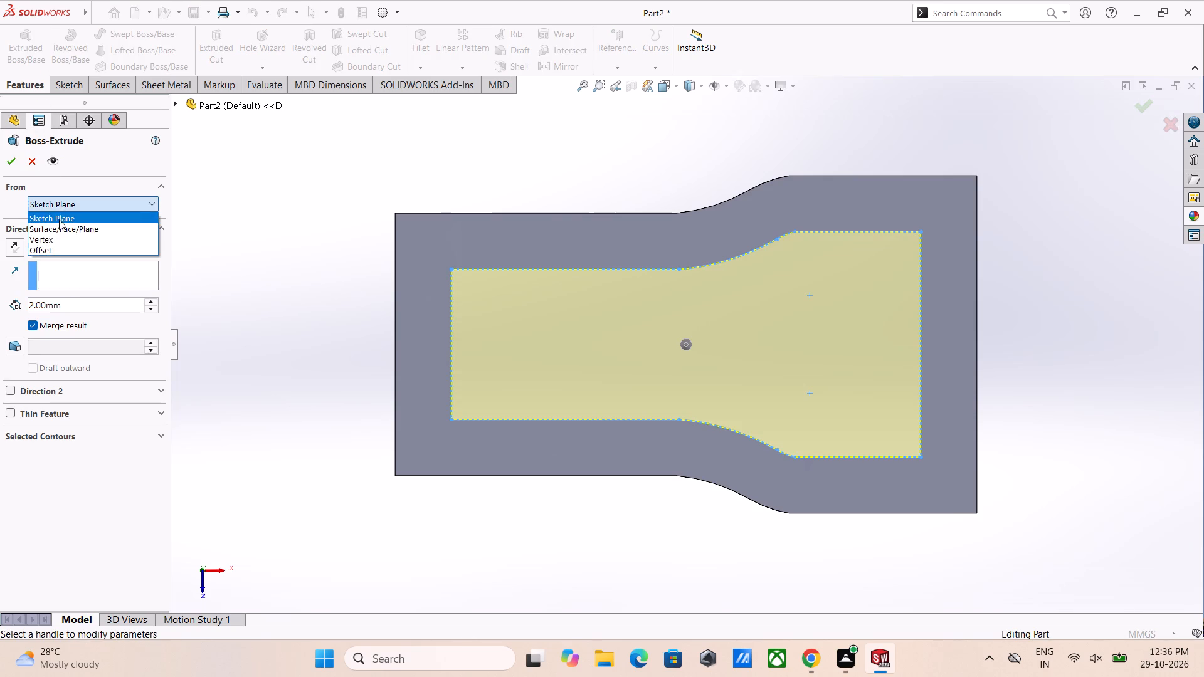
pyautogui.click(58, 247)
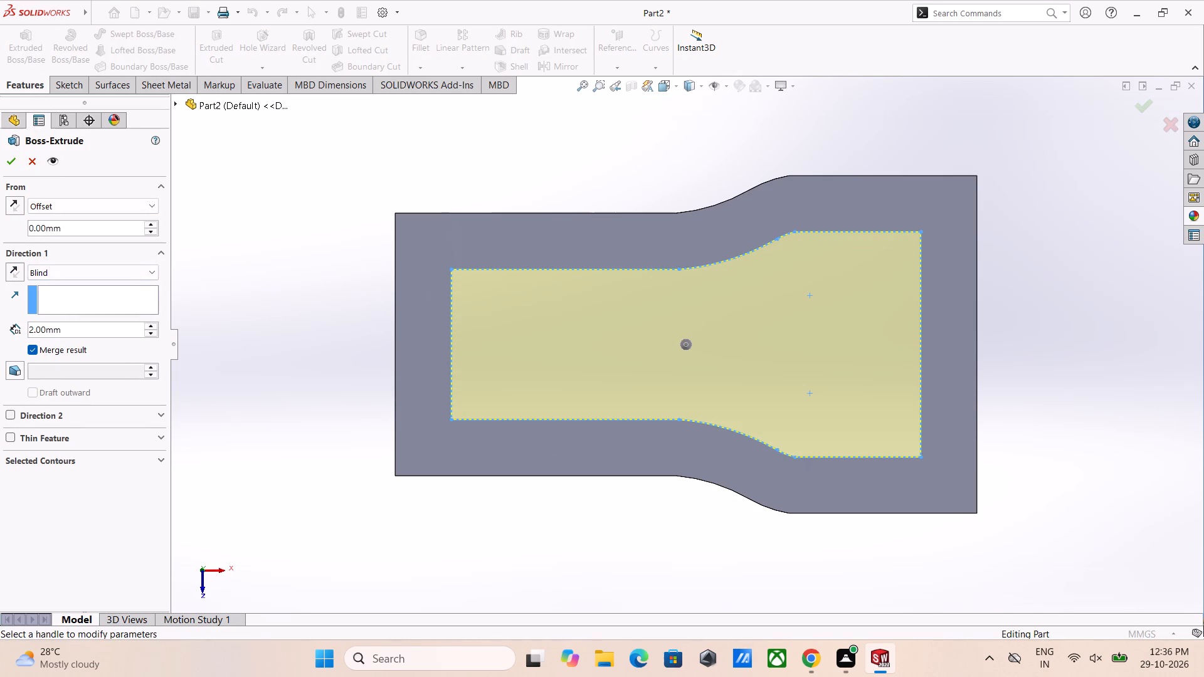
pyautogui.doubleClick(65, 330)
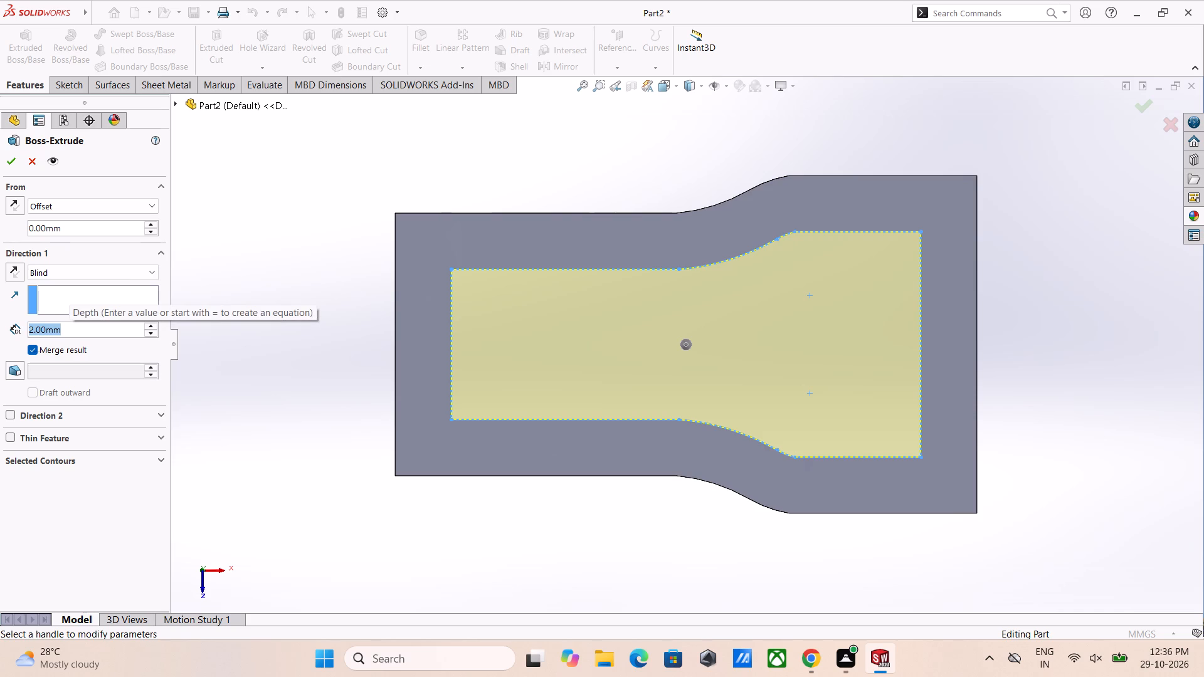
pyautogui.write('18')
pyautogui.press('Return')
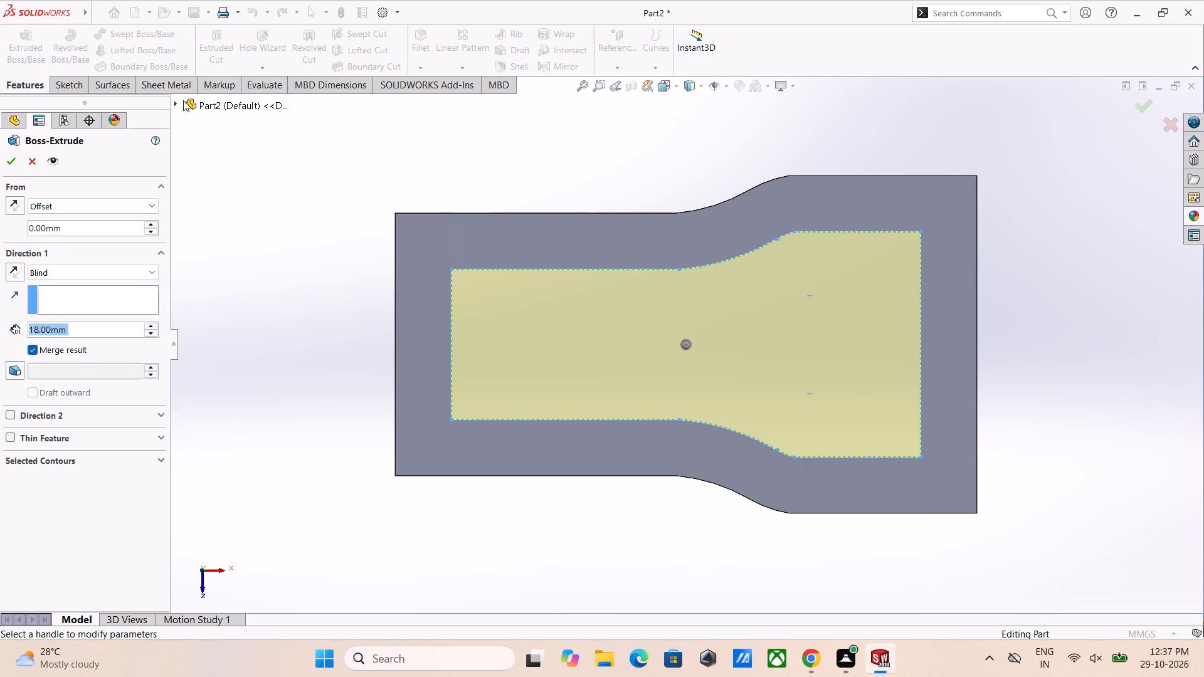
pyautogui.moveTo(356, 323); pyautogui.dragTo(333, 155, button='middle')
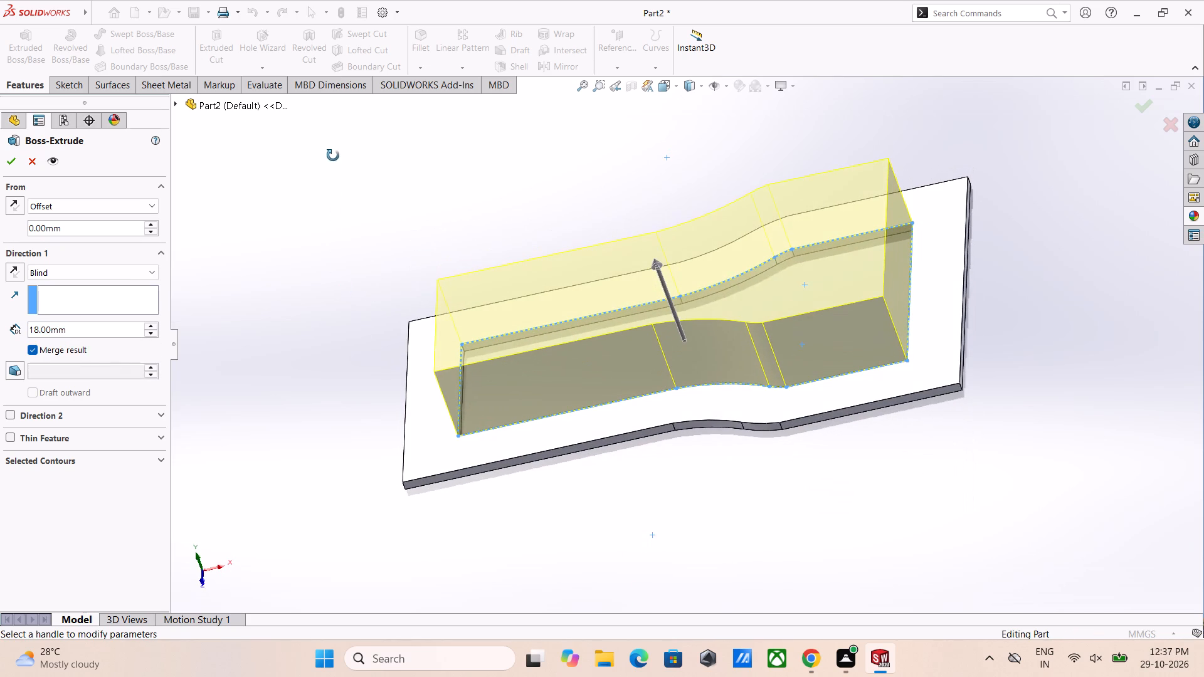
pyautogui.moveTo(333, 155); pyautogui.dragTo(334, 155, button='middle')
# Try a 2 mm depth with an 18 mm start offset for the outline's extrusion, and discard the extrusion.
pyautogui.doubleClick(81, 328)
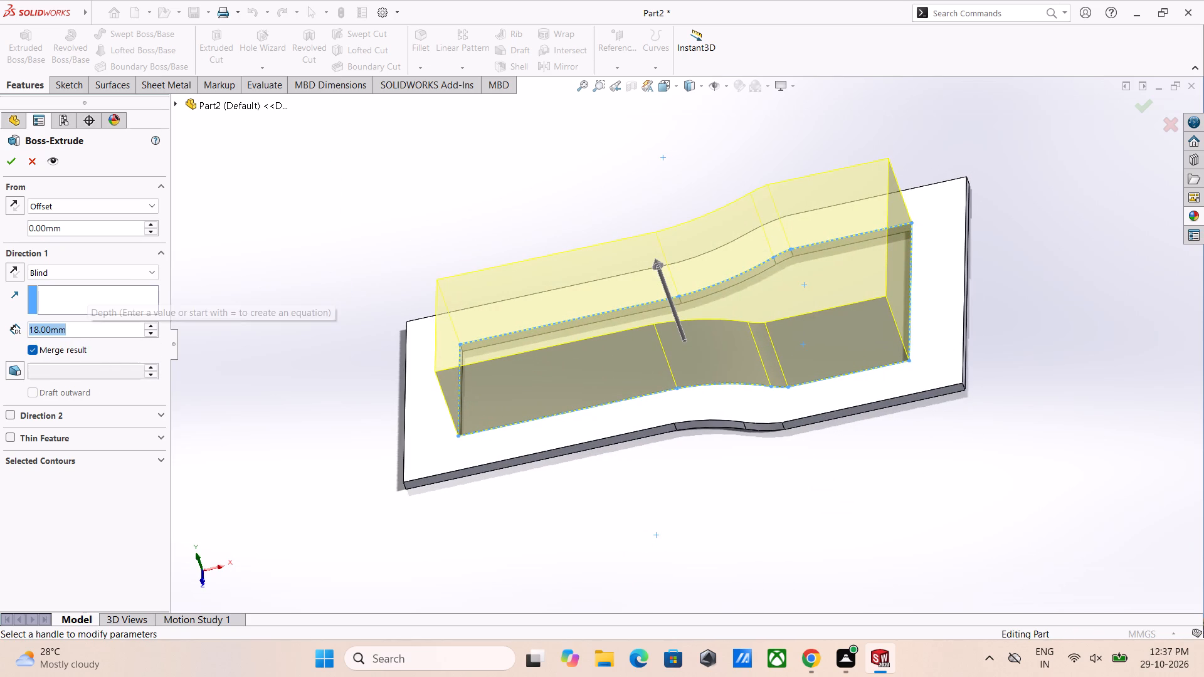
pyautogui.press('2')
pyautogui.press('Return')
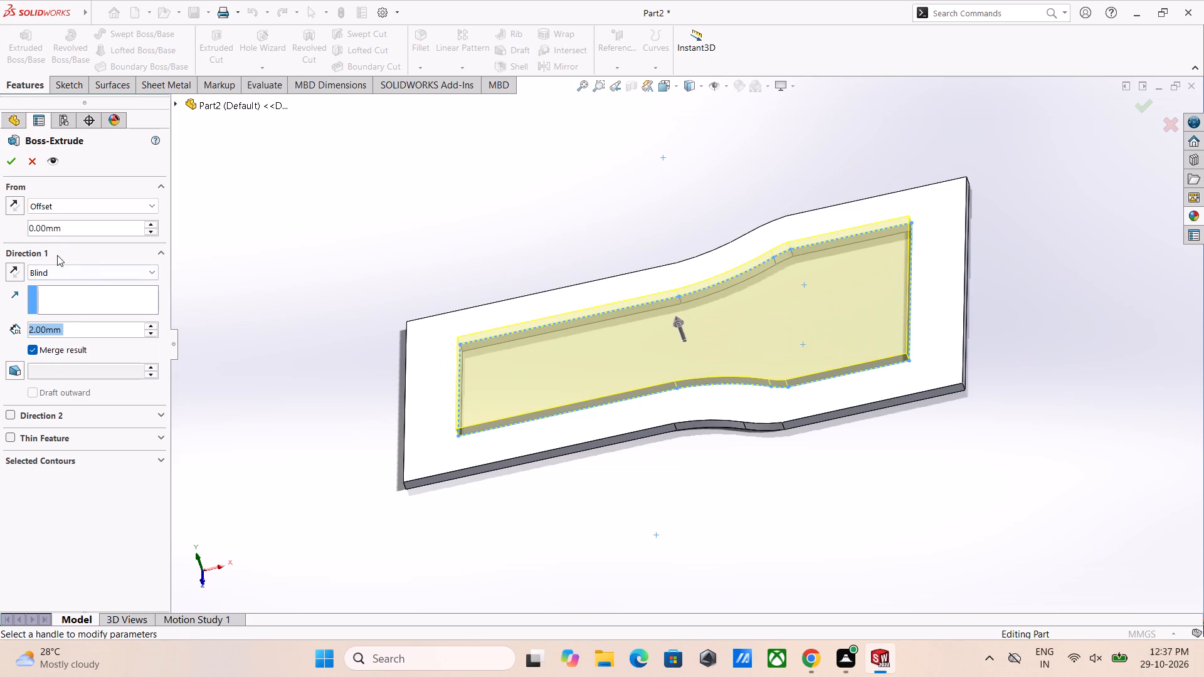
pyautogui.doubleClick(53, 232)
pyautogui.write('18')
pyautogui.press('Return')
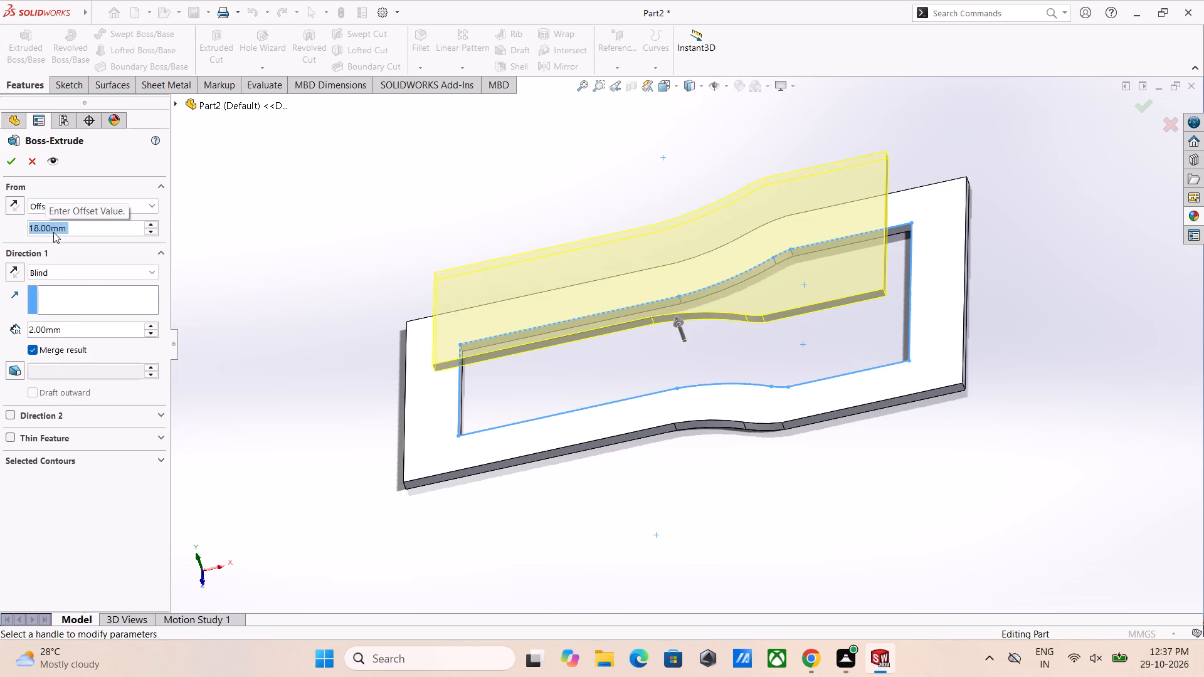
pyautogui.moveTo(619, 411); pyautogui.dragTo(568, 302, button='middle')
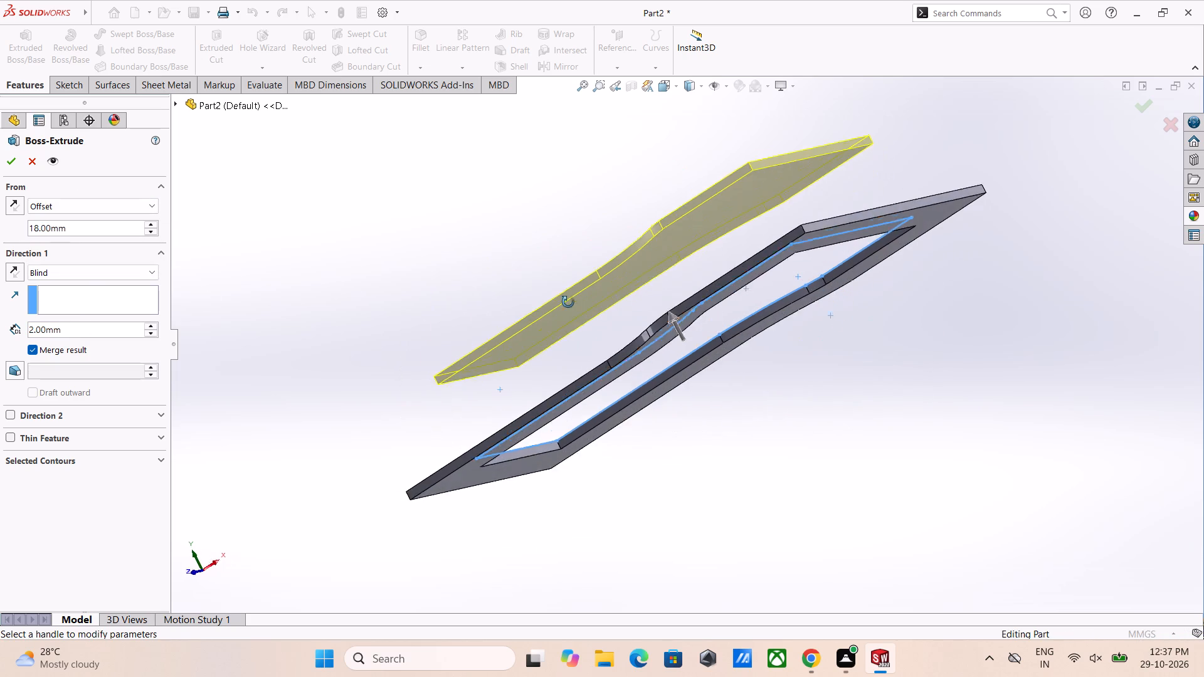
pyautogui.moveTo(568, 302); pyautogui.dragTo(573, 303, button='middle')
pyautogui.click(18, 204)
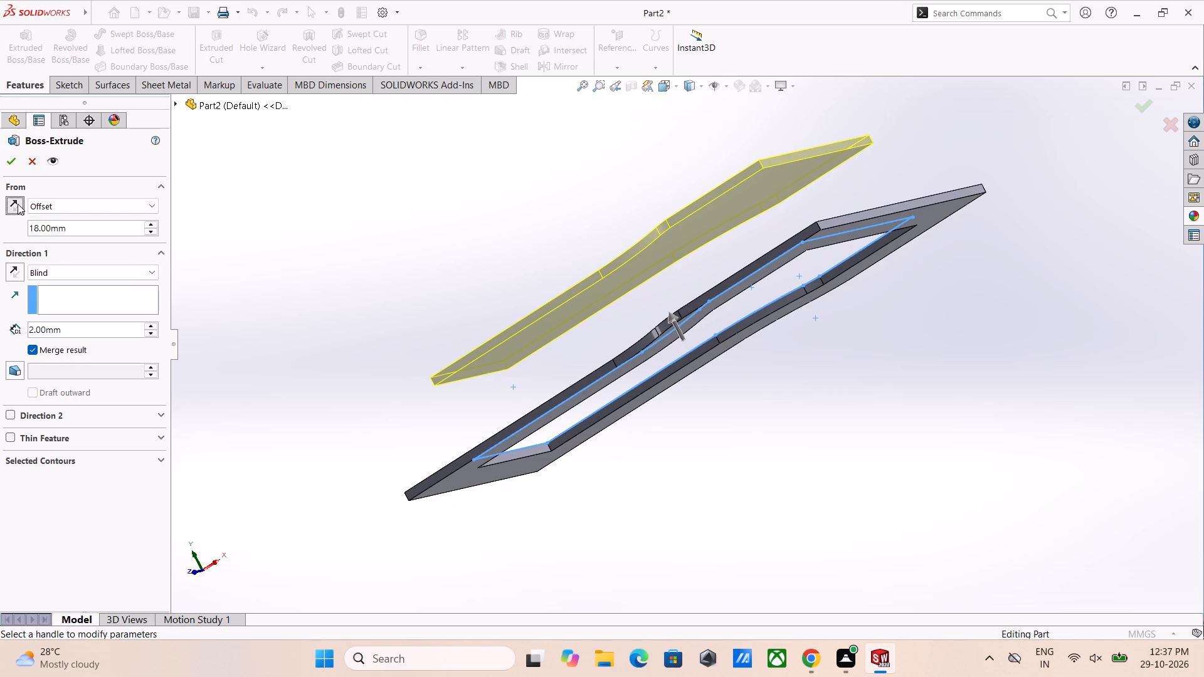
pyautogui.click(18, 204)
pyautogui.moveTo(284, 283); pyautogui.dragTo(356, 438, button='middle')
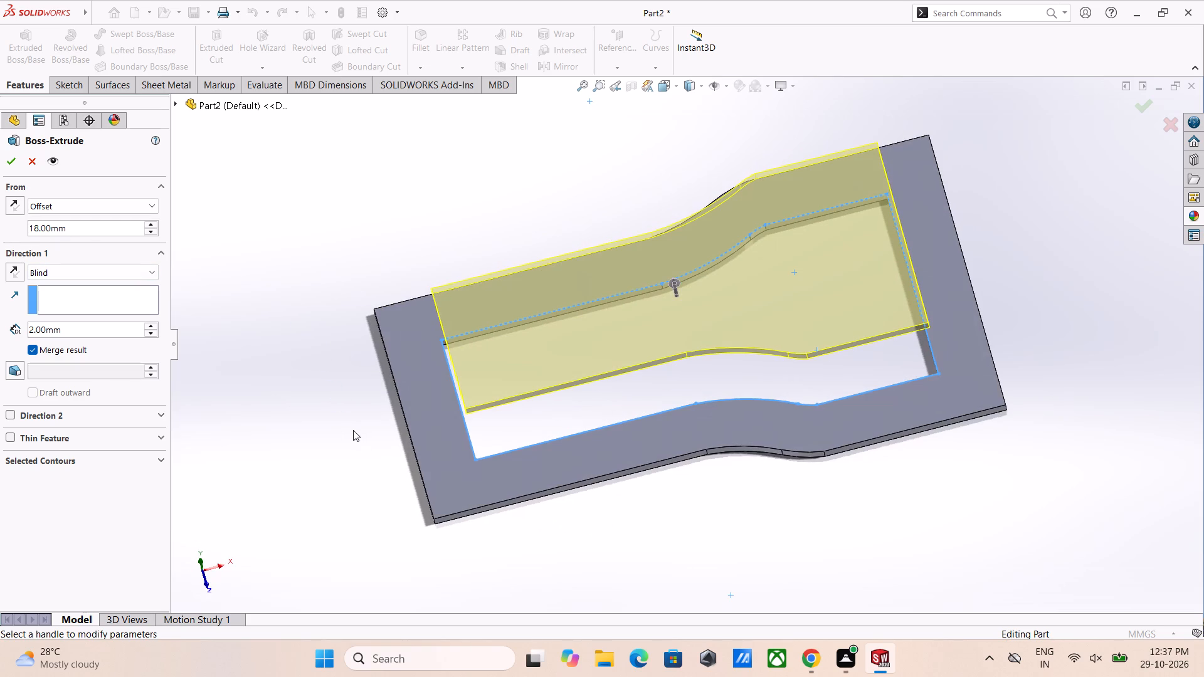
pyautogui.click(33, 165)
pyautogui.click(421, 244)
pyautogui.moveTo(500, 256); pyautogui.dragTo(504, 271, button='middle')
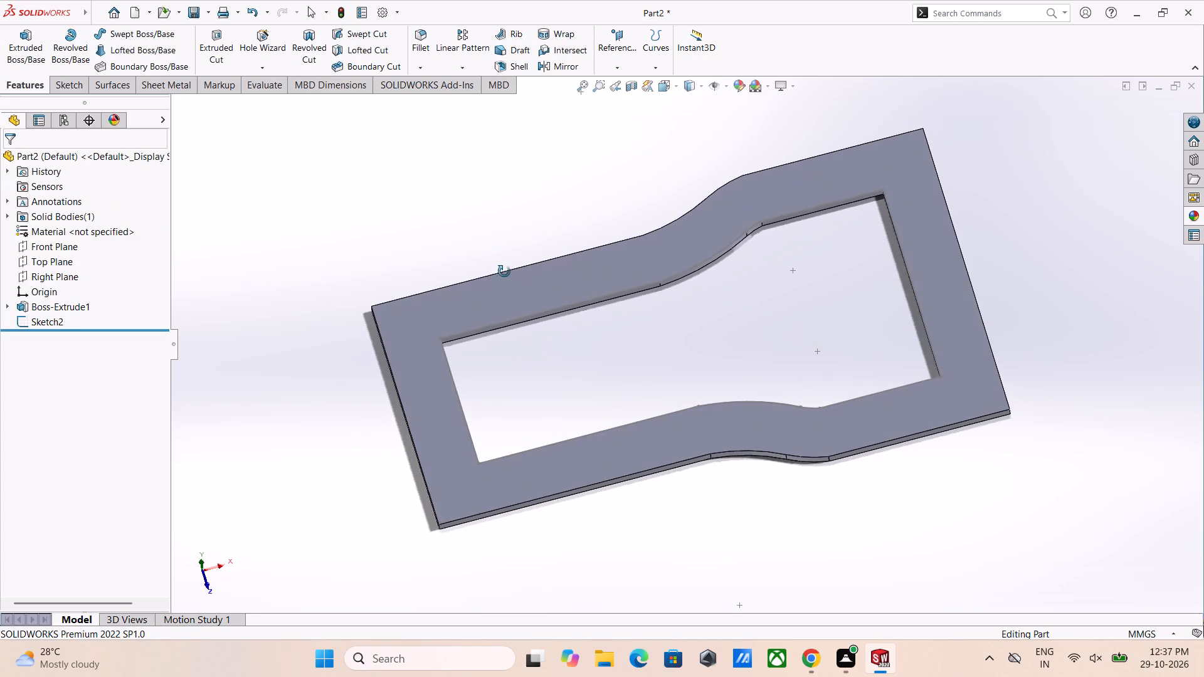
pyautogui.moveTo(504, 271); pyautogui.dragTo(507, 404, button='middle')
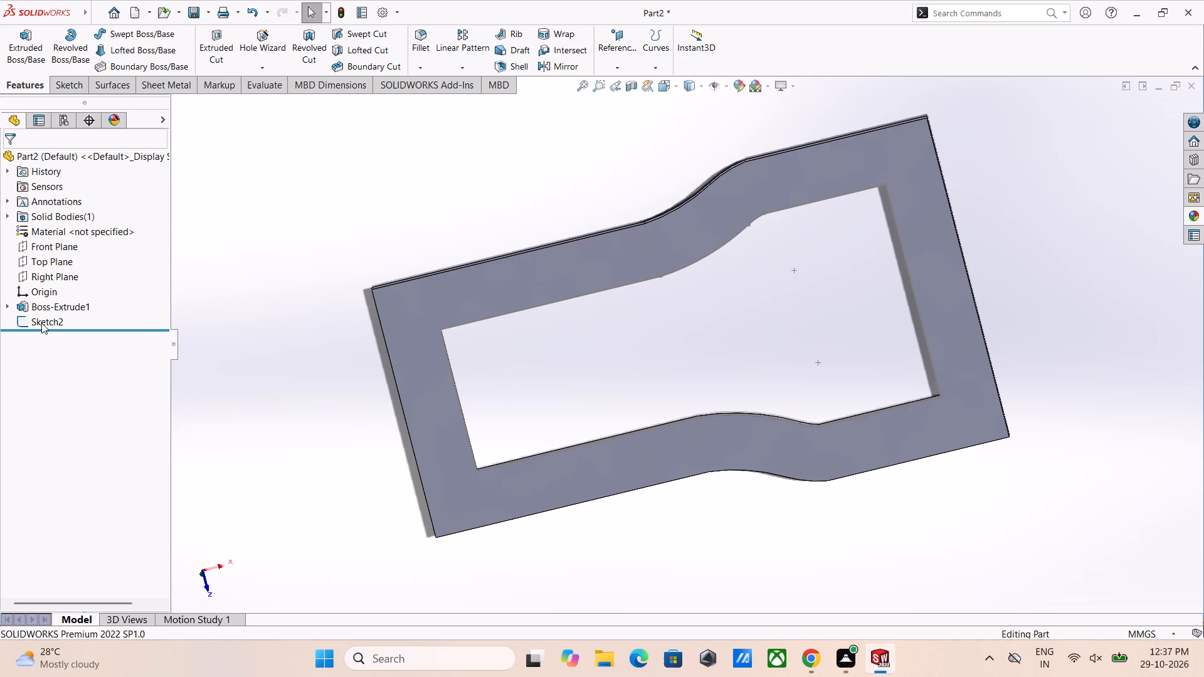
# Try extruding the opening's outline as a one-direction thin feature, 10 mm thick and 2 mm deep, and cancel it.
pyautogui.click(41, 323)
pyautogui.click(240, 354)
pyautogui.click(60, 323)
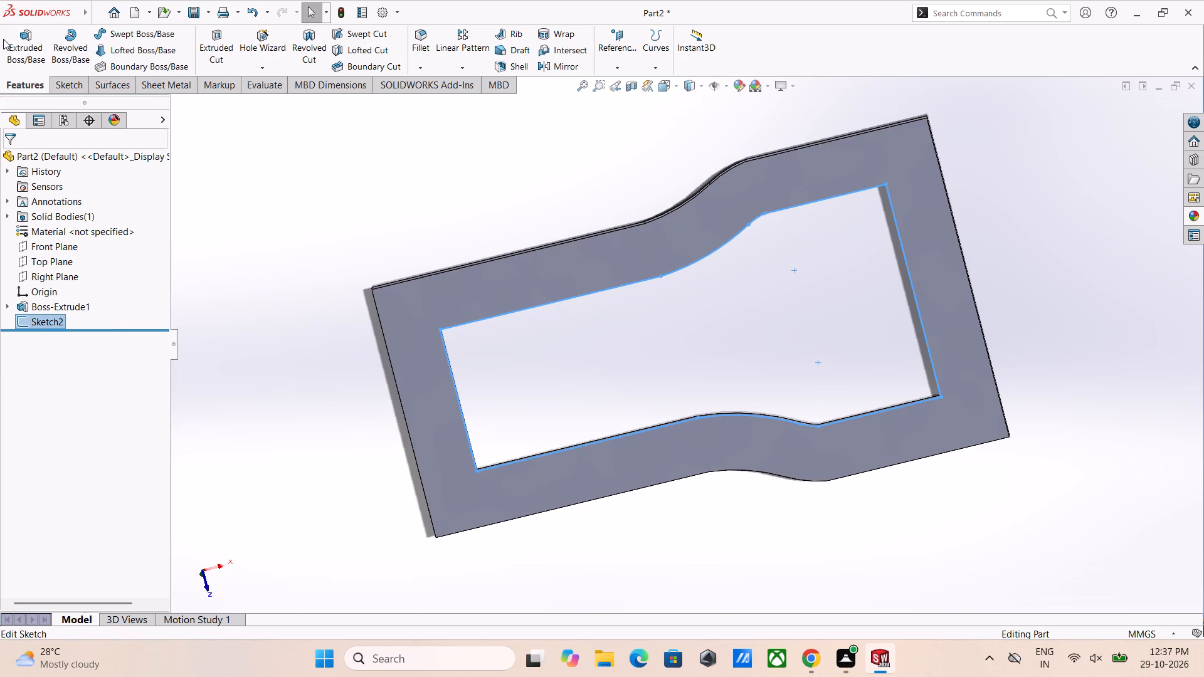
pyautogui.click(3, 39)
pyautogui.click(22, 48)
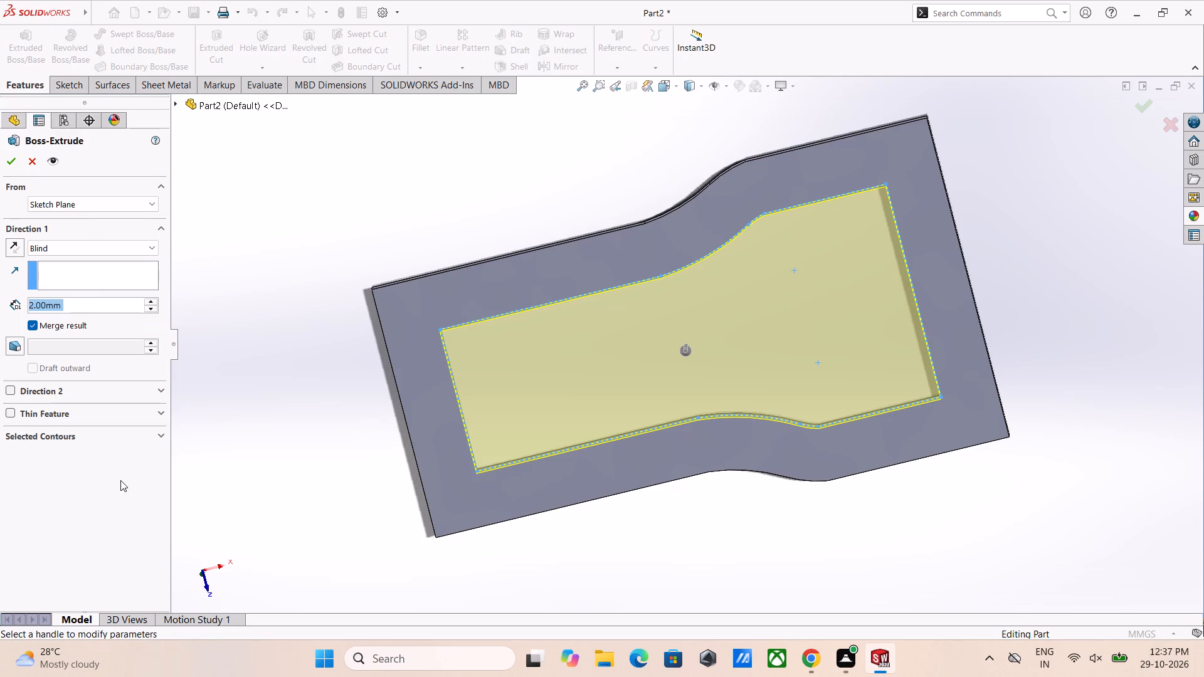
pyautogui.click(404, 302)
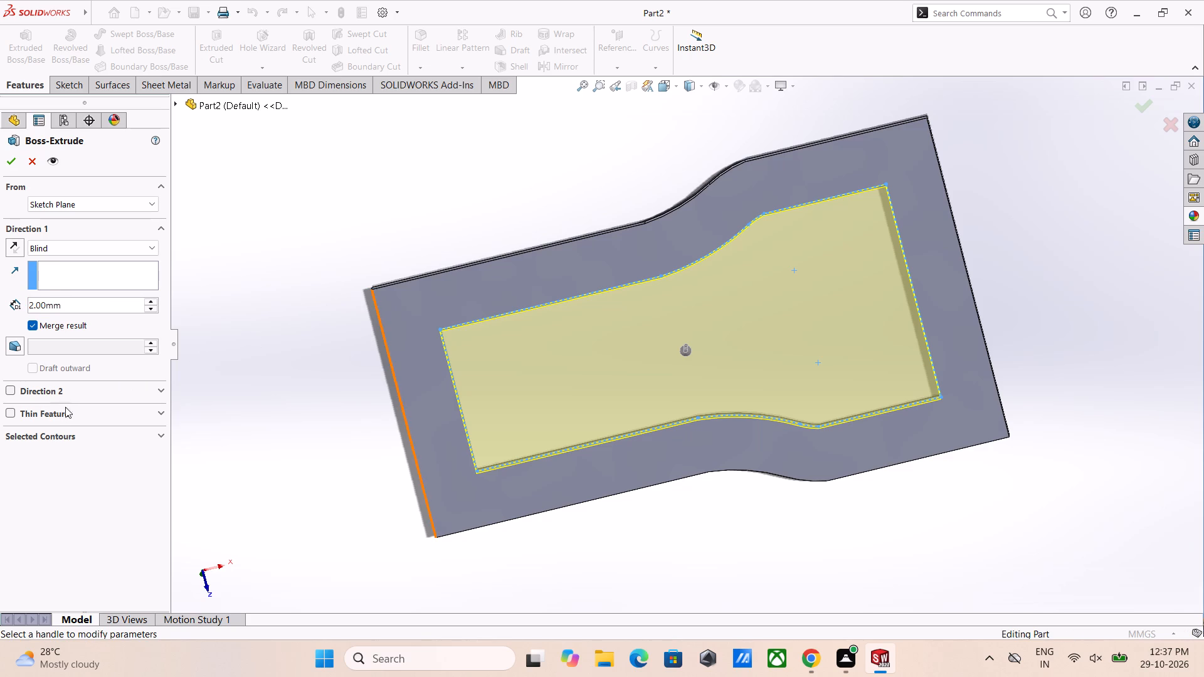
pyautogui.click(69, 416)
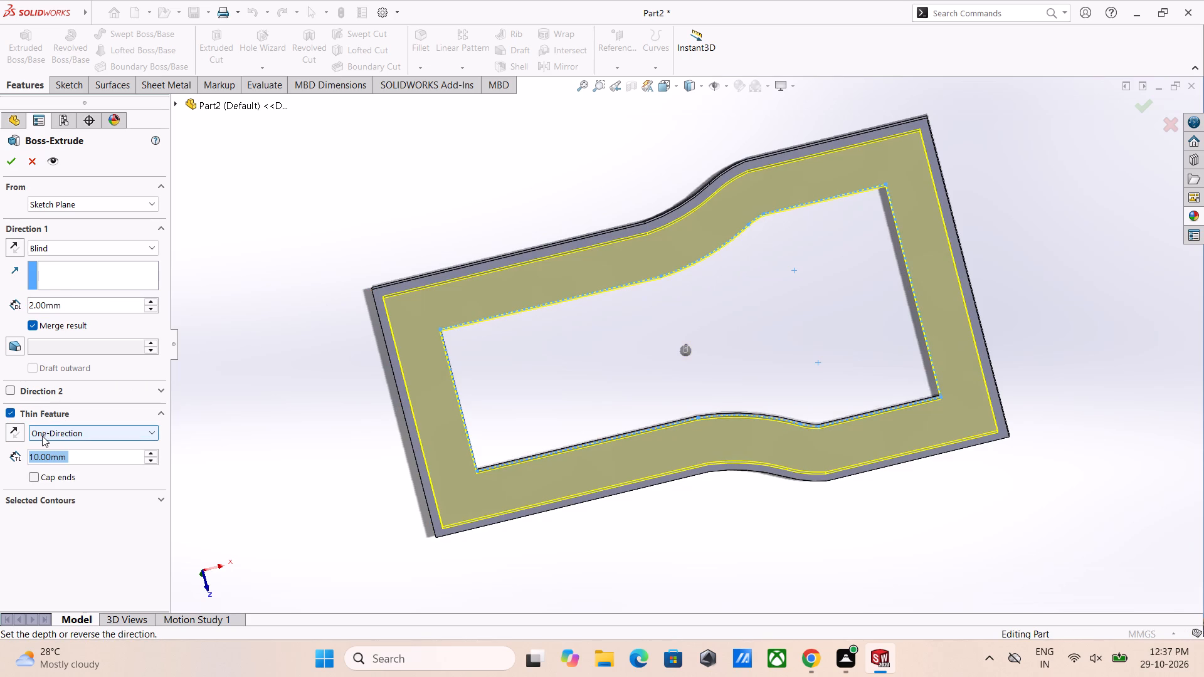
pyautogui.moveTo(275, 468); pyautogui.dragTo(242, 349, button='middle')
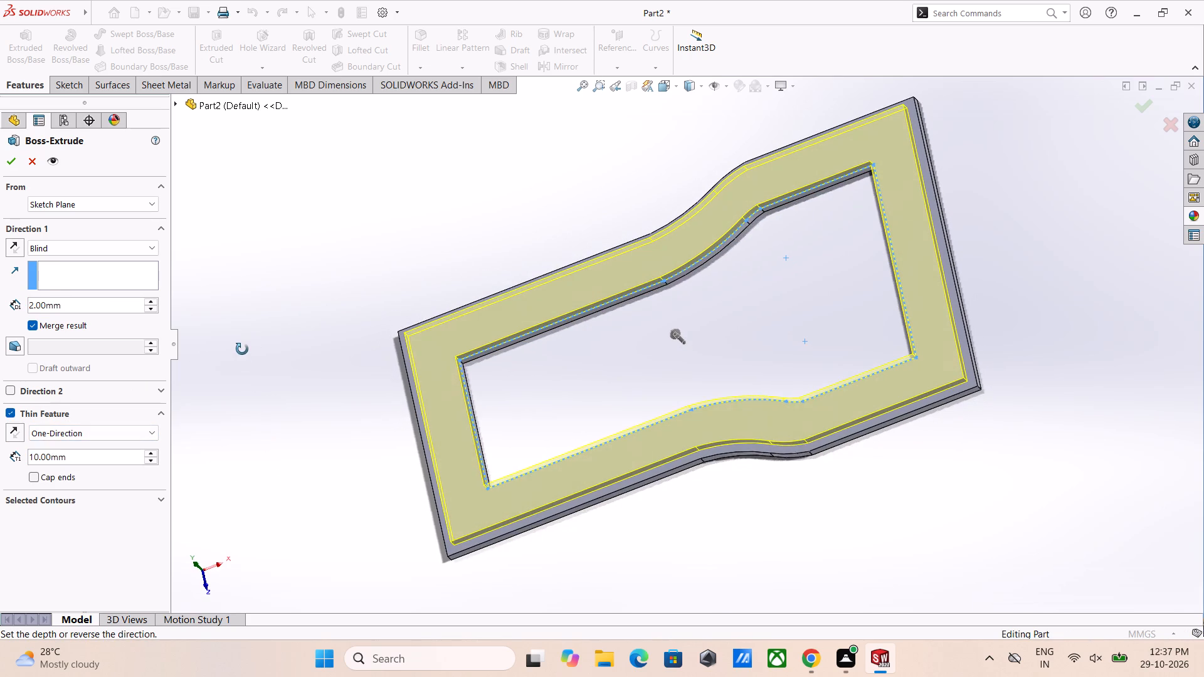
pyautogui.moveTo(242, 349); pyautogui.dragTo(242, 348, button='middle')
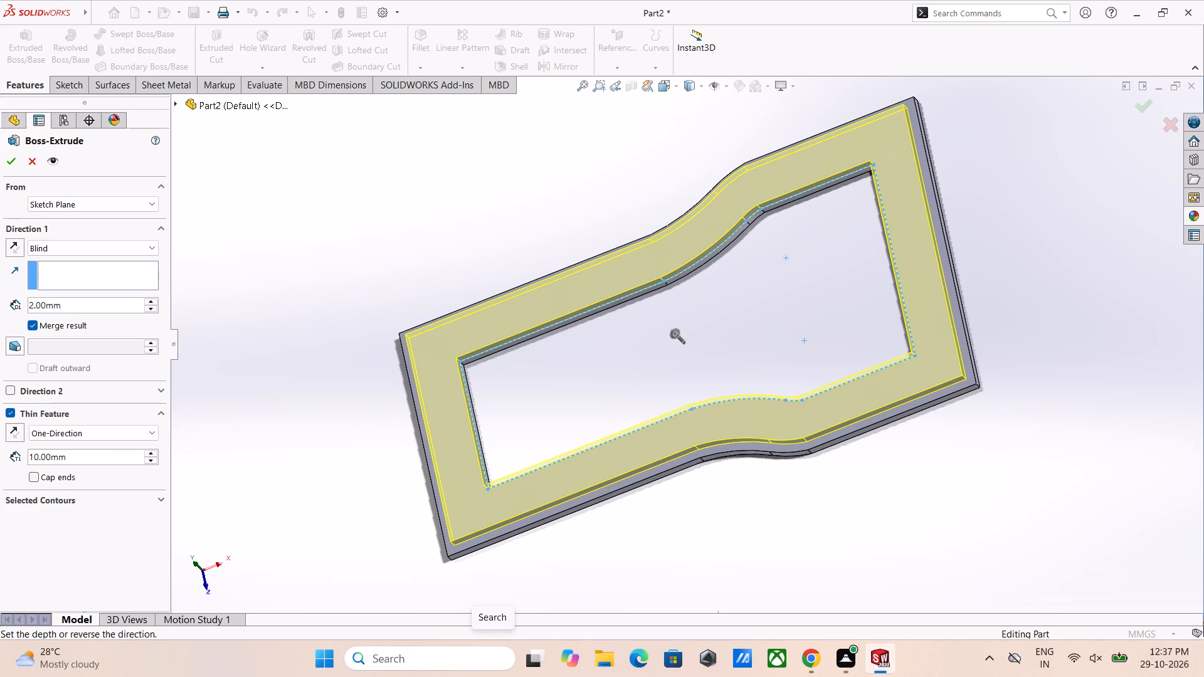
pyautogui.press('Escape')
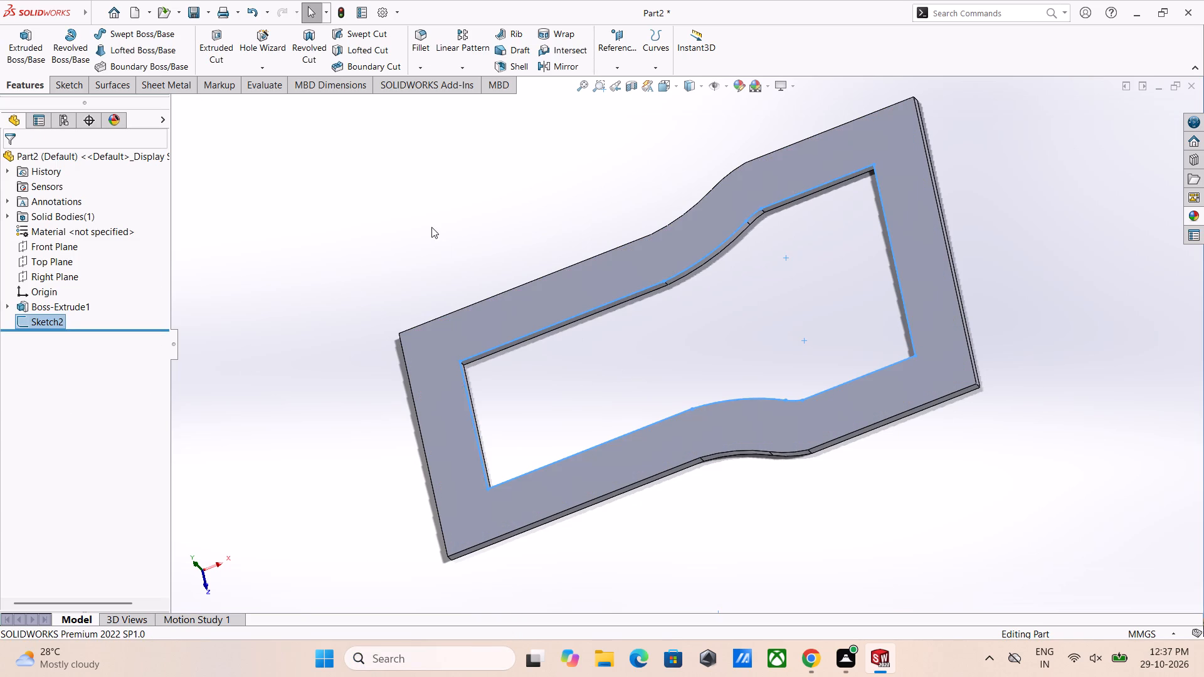
# Delete Sketch2, the converted outline of the frame's opening.
pyautogui.click(431, 227)
pyautogui.moveTo(629, 505); pyautogui.dragTo(593, 389, button='middle')
pyautogui.scroll(1, 593, 452)
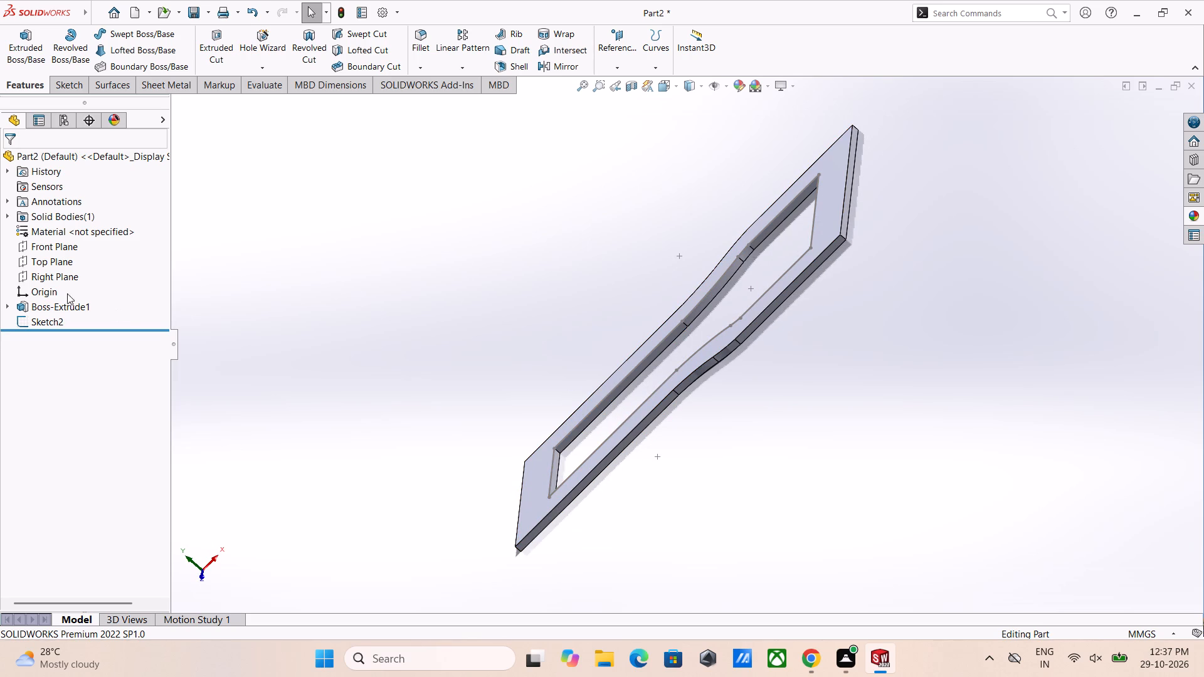
pyautogui.click(22, 307)
pyautogui.click(9, 305)
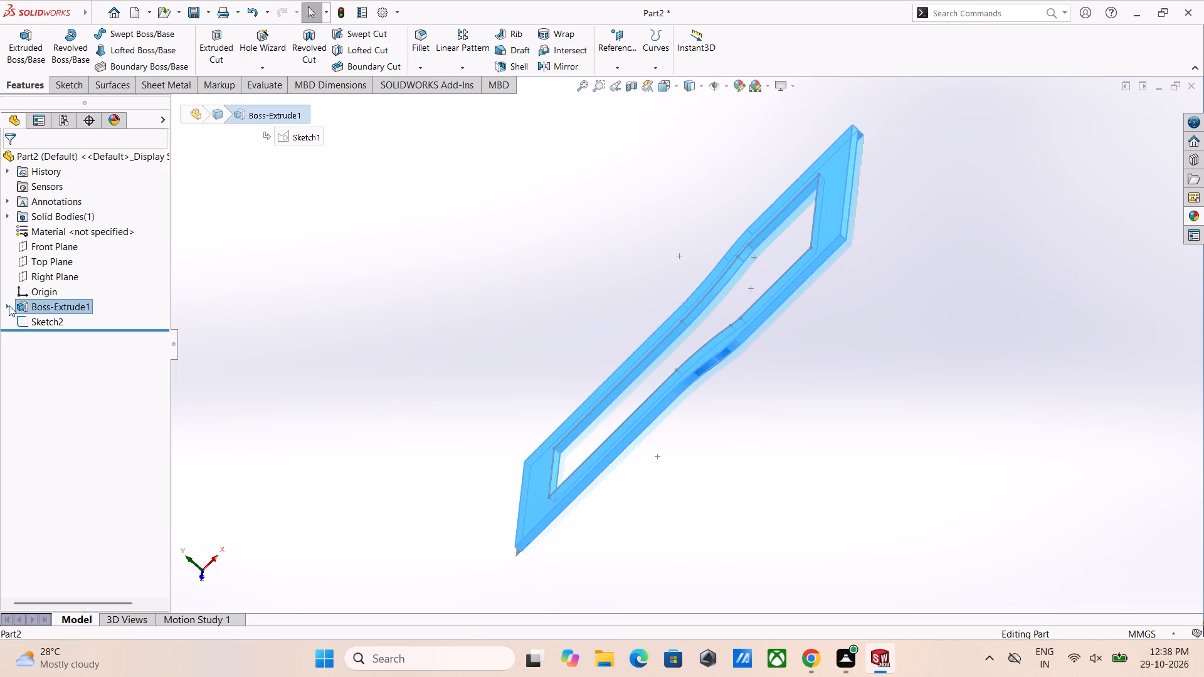
pyautogui.rightClick(48, 335)
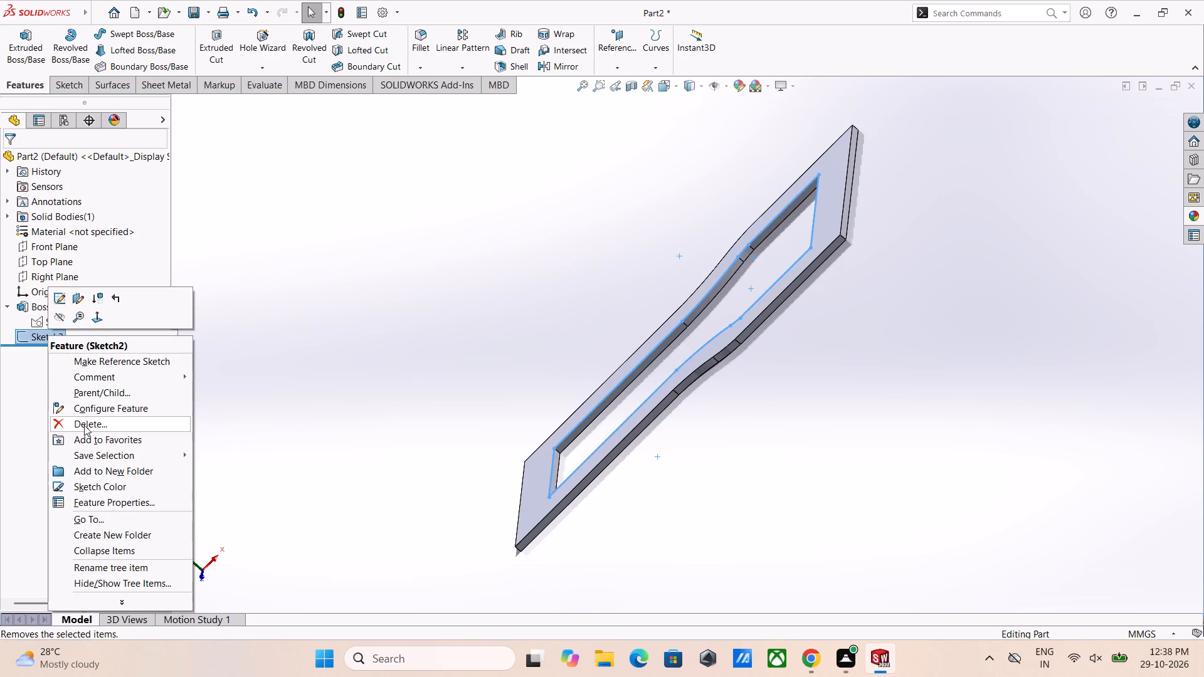
pyautogui.click(84, 425)
pyautogui.click(682, 248)
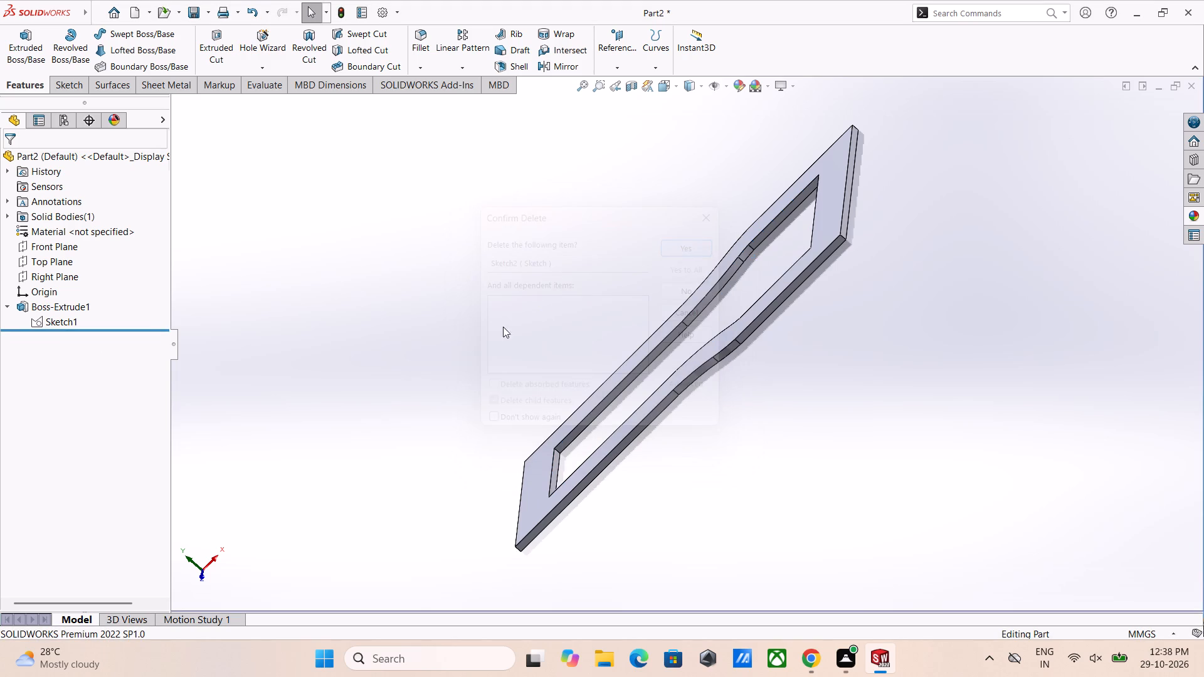
# Set up a 2 mm blind extrusion of Sketch1, the frame profile, starting at an 18 mm offset from its sketch plane.
pyautogui.click(55, 321)
pyautogui.click(16, 56)
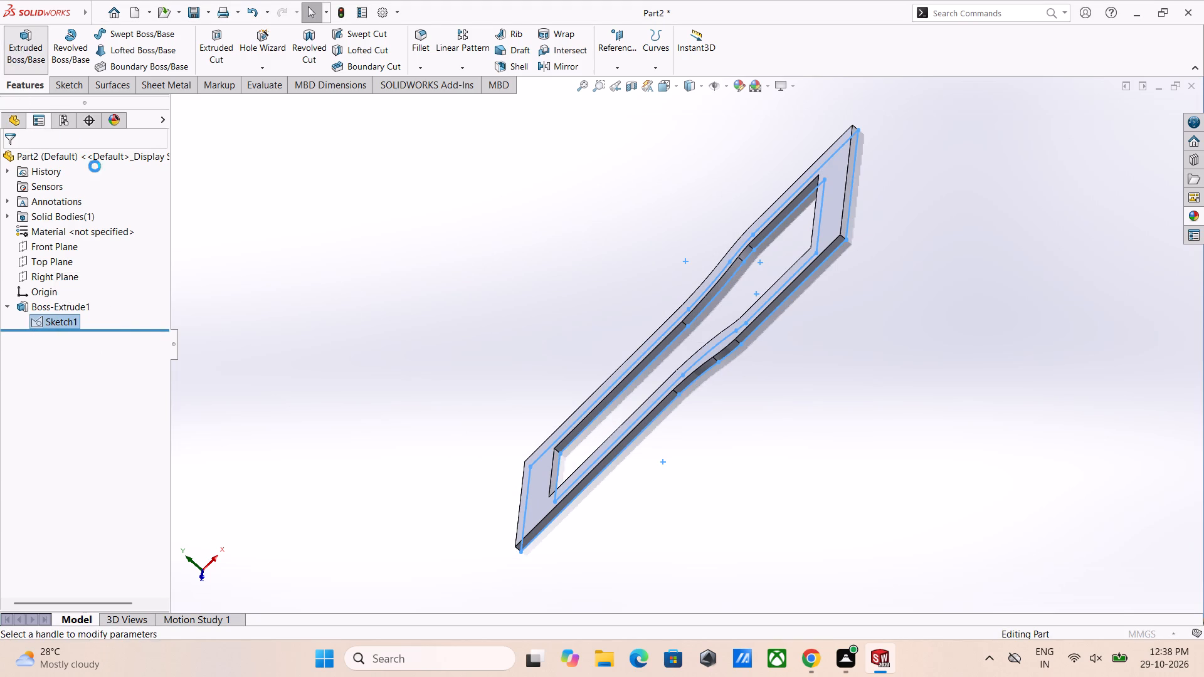
pyautogui.click(66, 194)
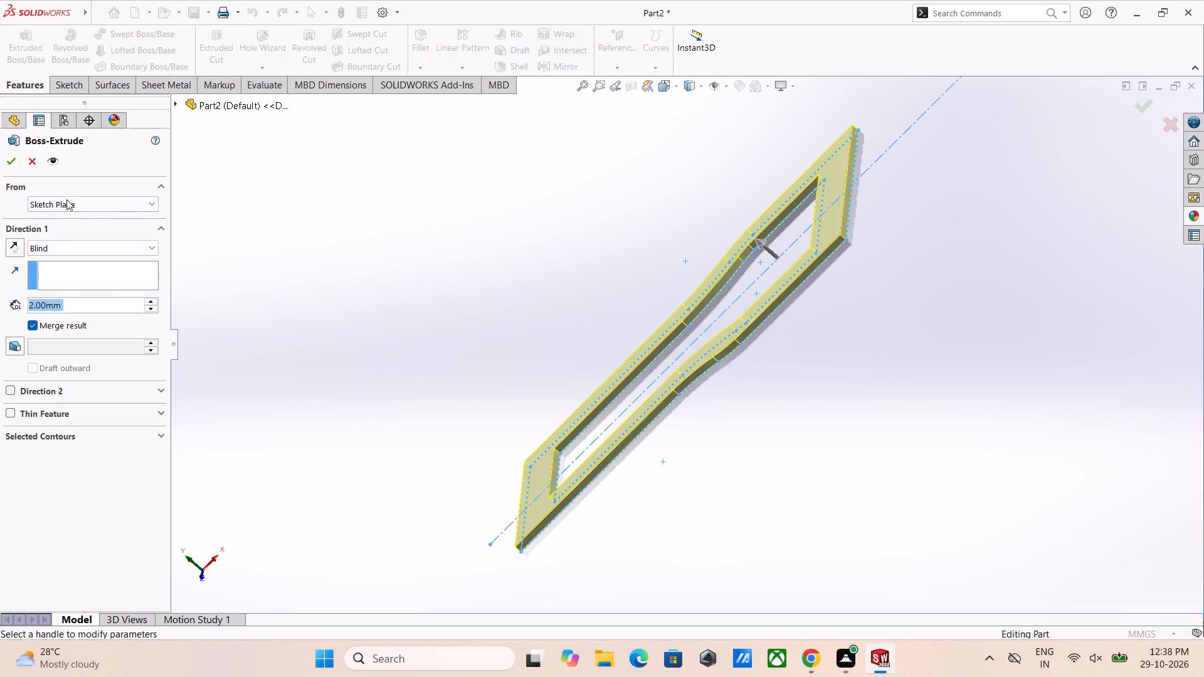
pyautogui.click(68, 205)
pyautogui.click(68, 243)
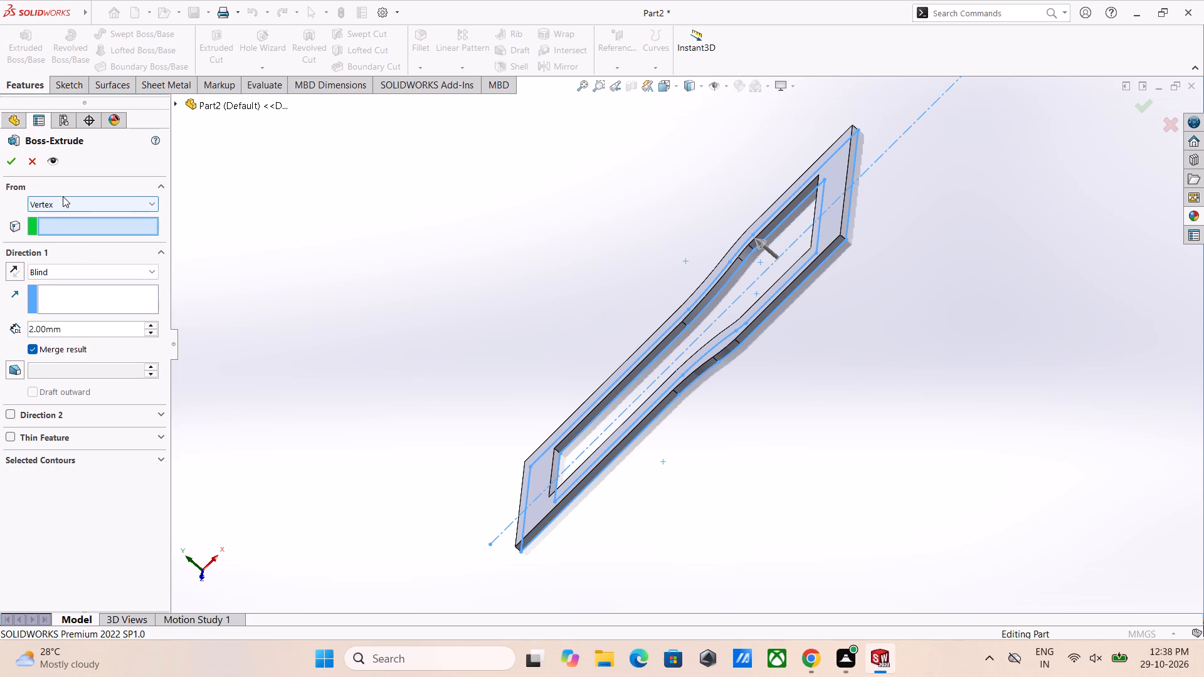
pyautogui.click(63, 196)
pyautogui.click(63, 253)
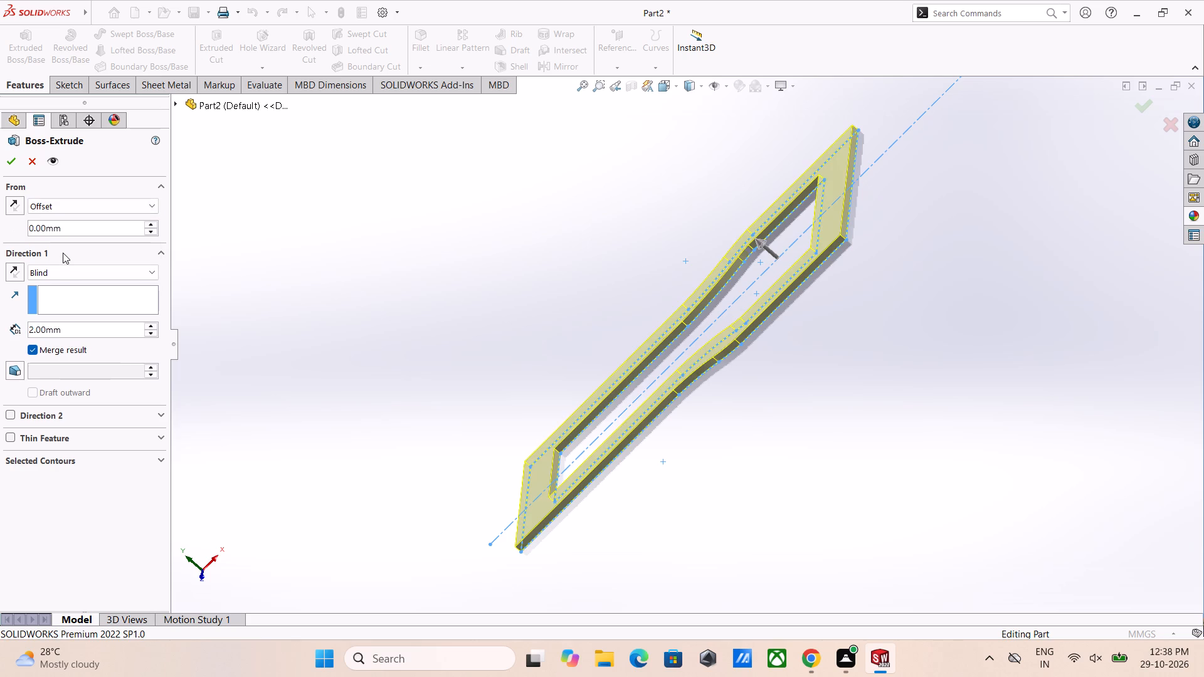
pyautogui.click(59, 234)
pyautogui.click(59, 229)
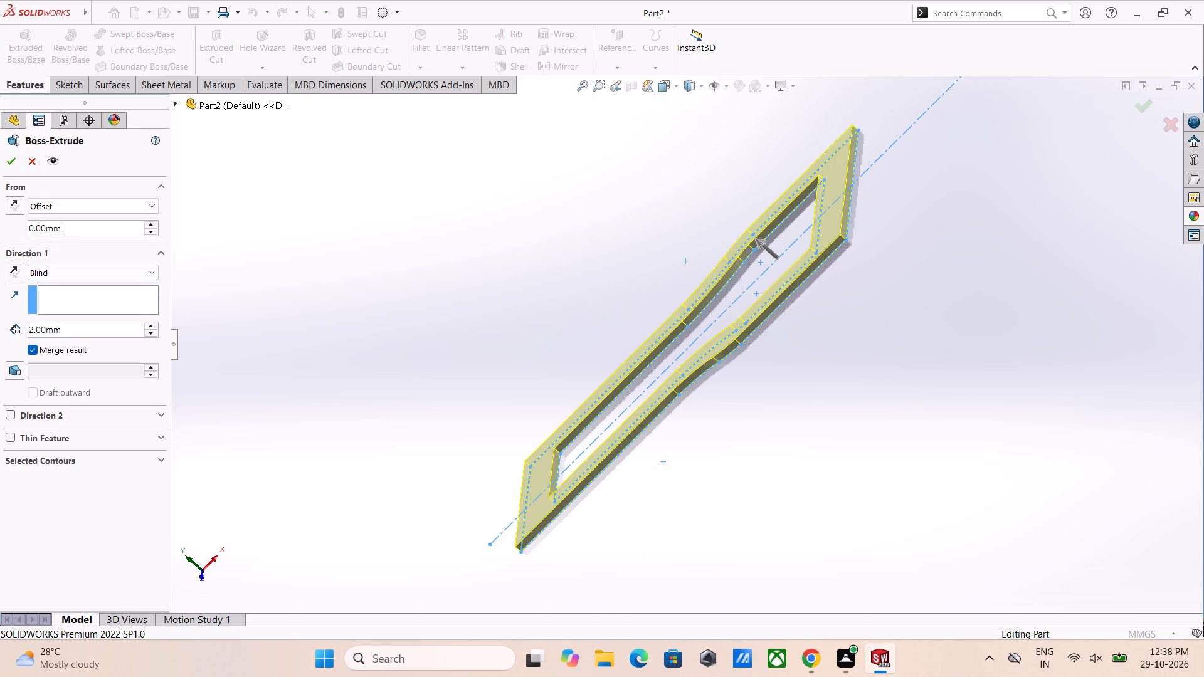
pyautogui.doubleClick(58, 226)
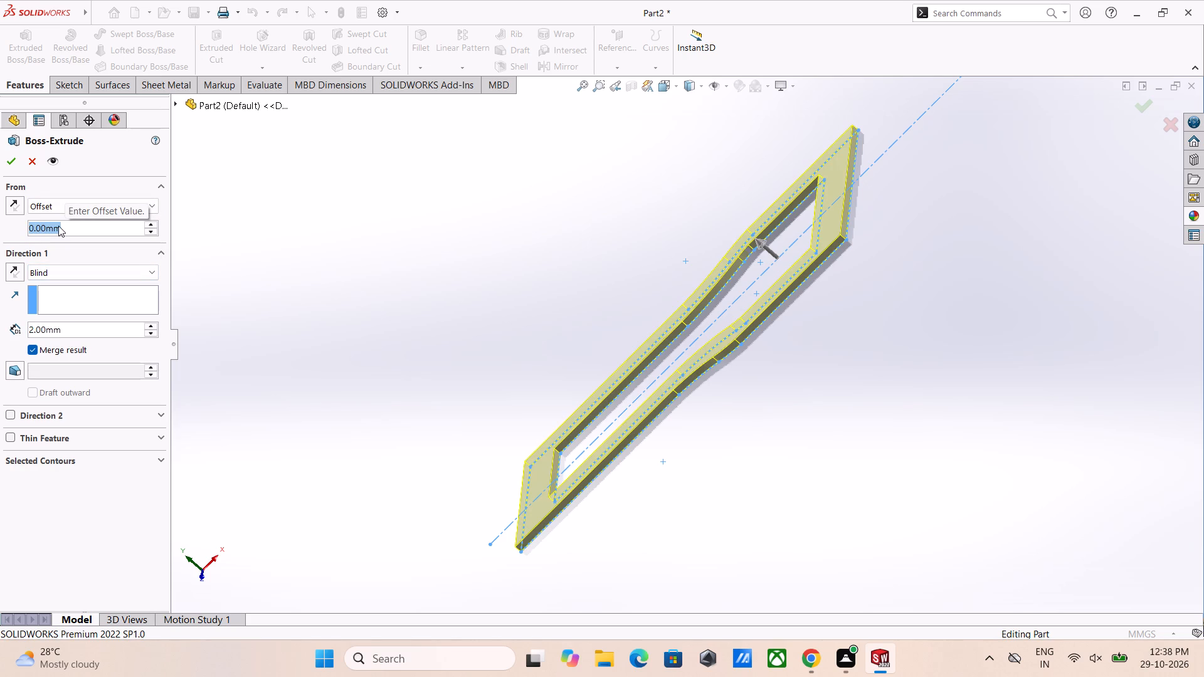
pyautogui.write('18')
pyautogui.press('Return')
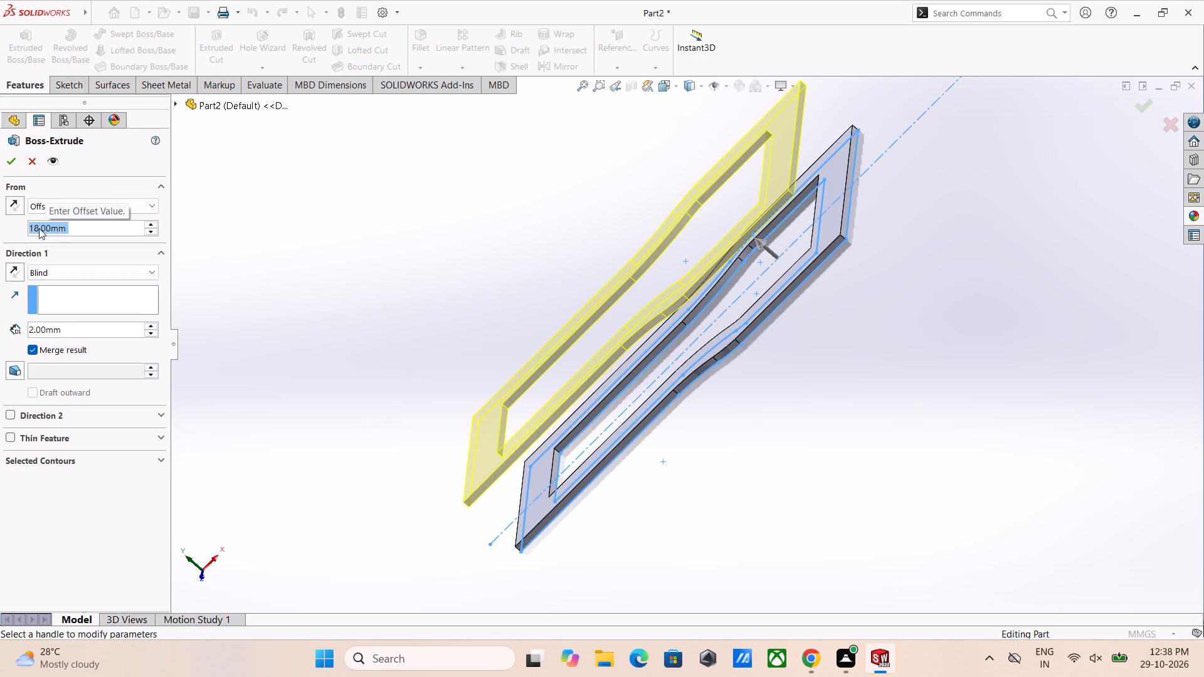
pyautogui.click(11, 205)
pyautogui.click(11, 204)
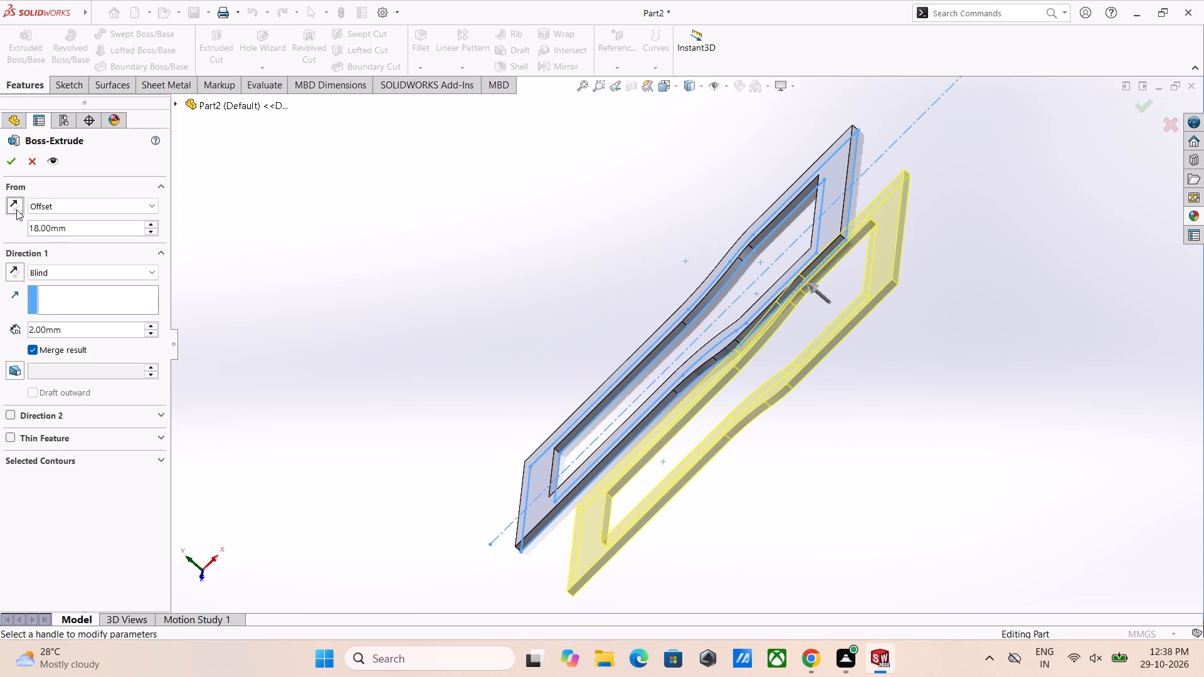
# Set the extrusion's start offset to 14 mm and create the second frame.
pyautogui.doubleClick(105, 233)
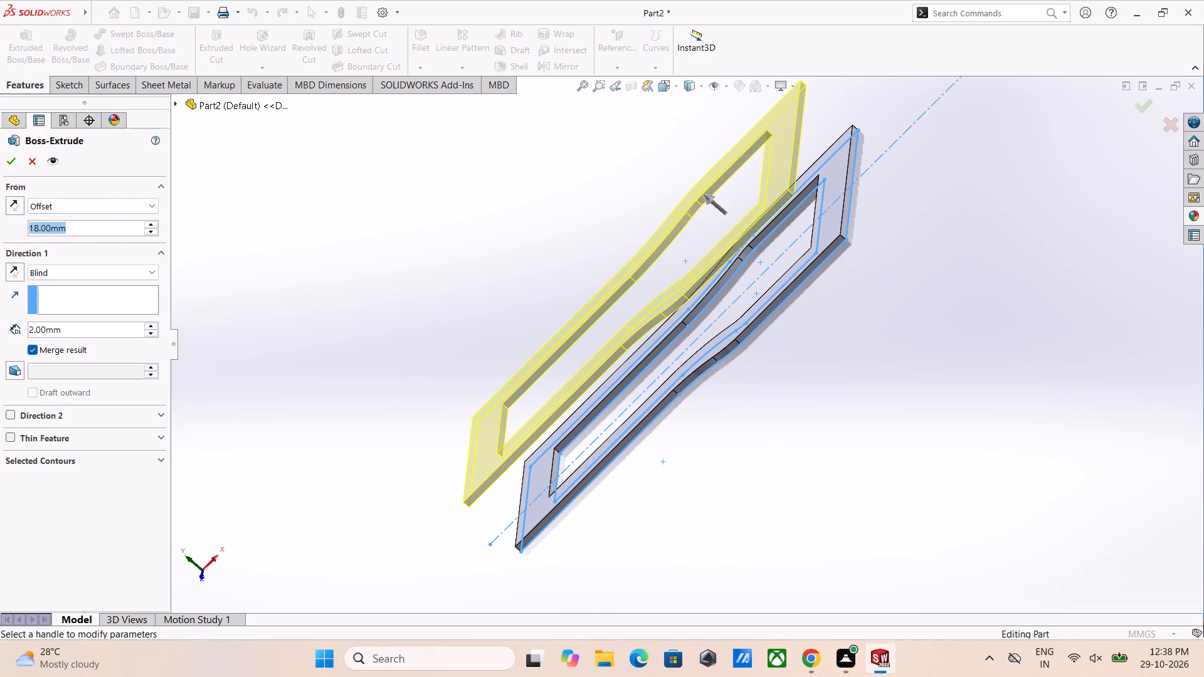
pyautogui.write('14')
pyautogui.press('Return')
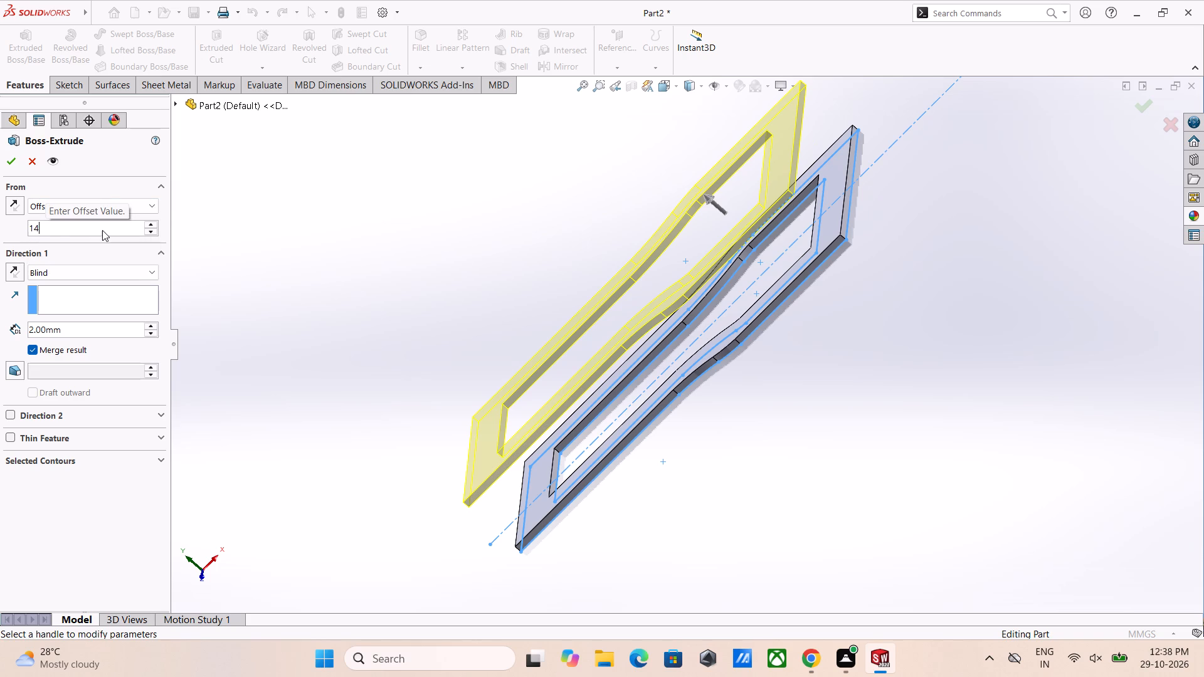
pyautogui.moveTo(284, 415); pyautogui.dragTo(294, 323, button='middle')
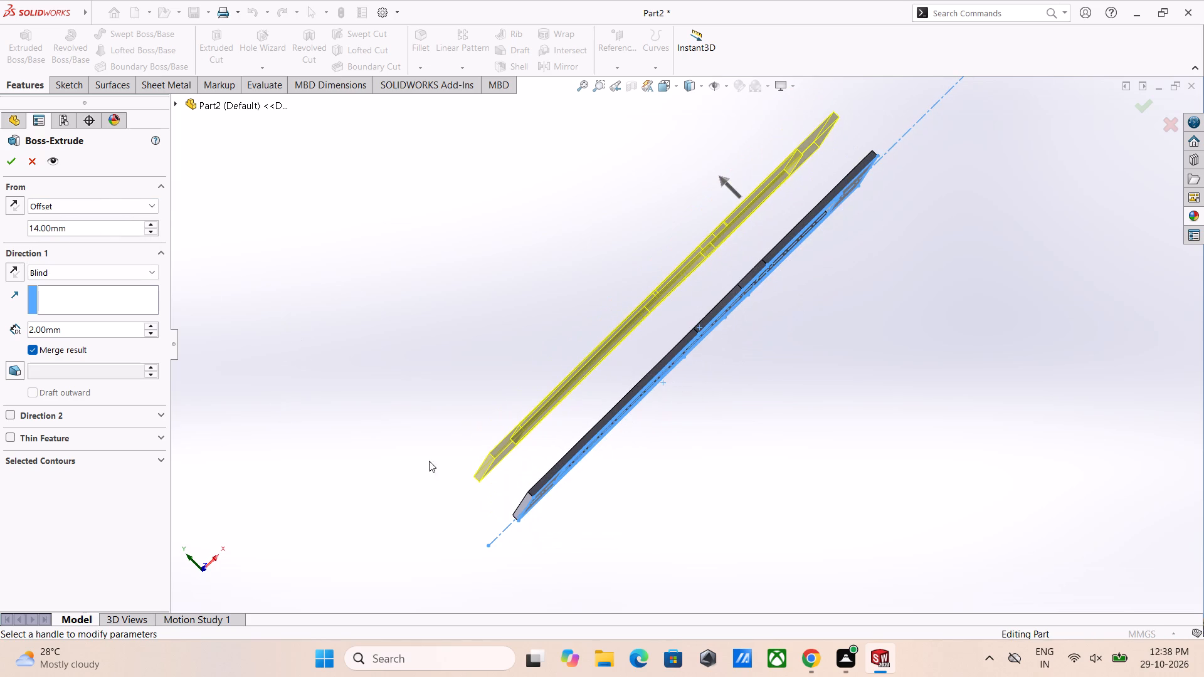
pyautogui.click(4, 159)
# Edit Boss-Extrude1, the first frame, and reverse its extrusion direction.
pyautogui.click(421, 275)
pyautogui.moveTo(452, 283); pyautogui.dragTo(485, 333, button='middle')
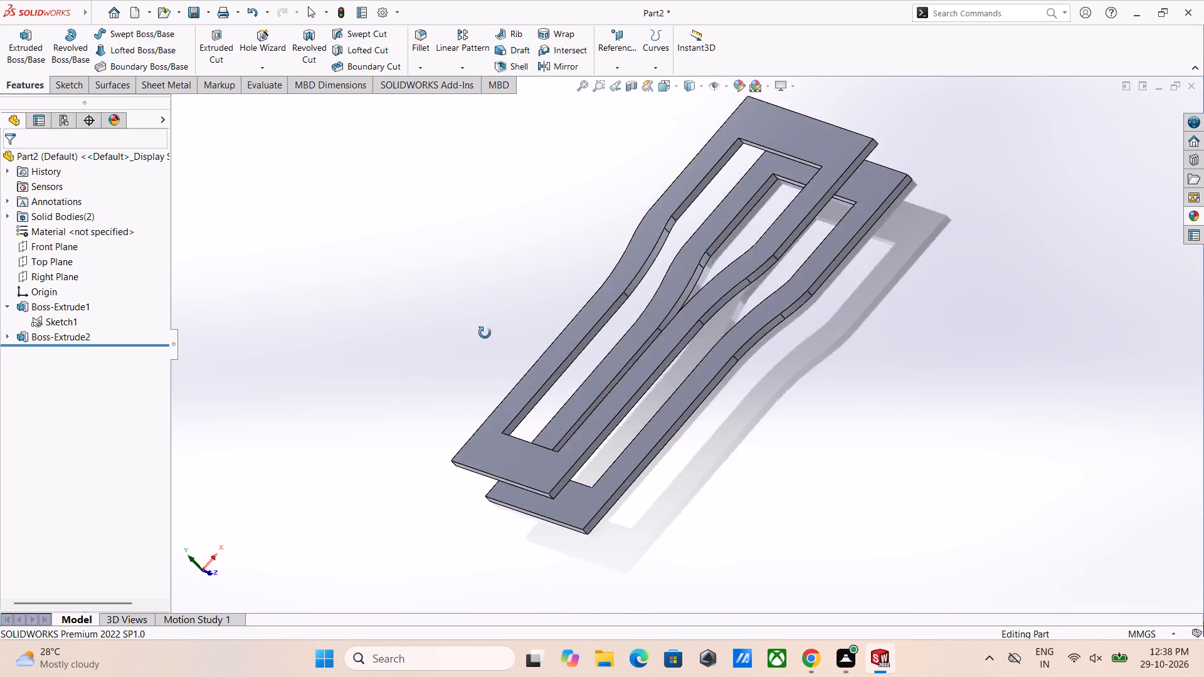
pyautogui.moveTo(485, 333); pyautogui.dragTo(505, 374, button='middle')
pyautogui.scroll(-1, 506, 386)
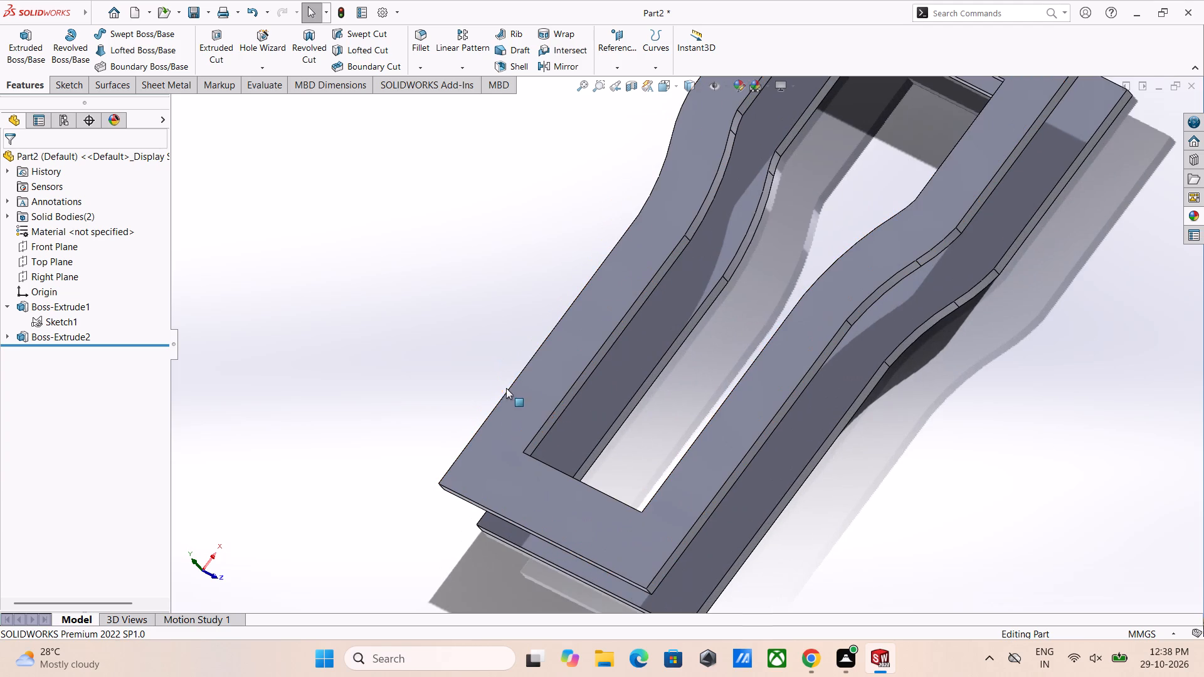
pyautogui.scroll(-1, 506, 388)
pyautogui.moveTo(607, 550); pyautogui.dragTo(539, 449, button='middle')
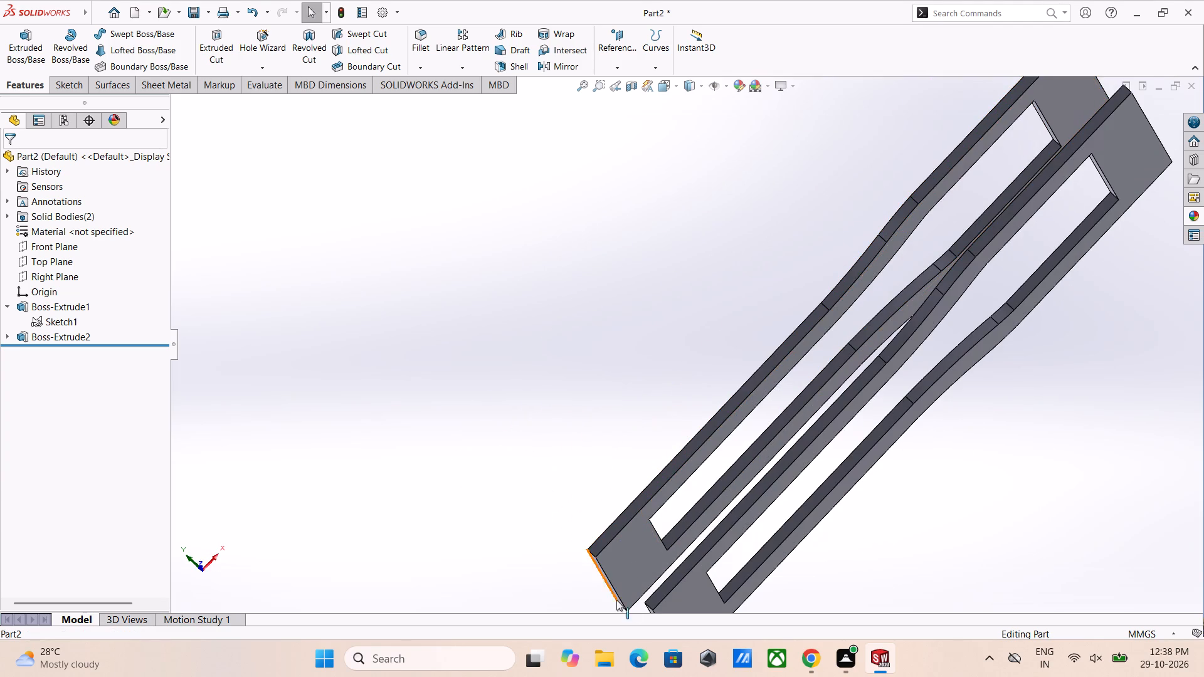
pyautogui.moveTo(610, 497); pyautogui.dragTo(650, 533, button='middle')
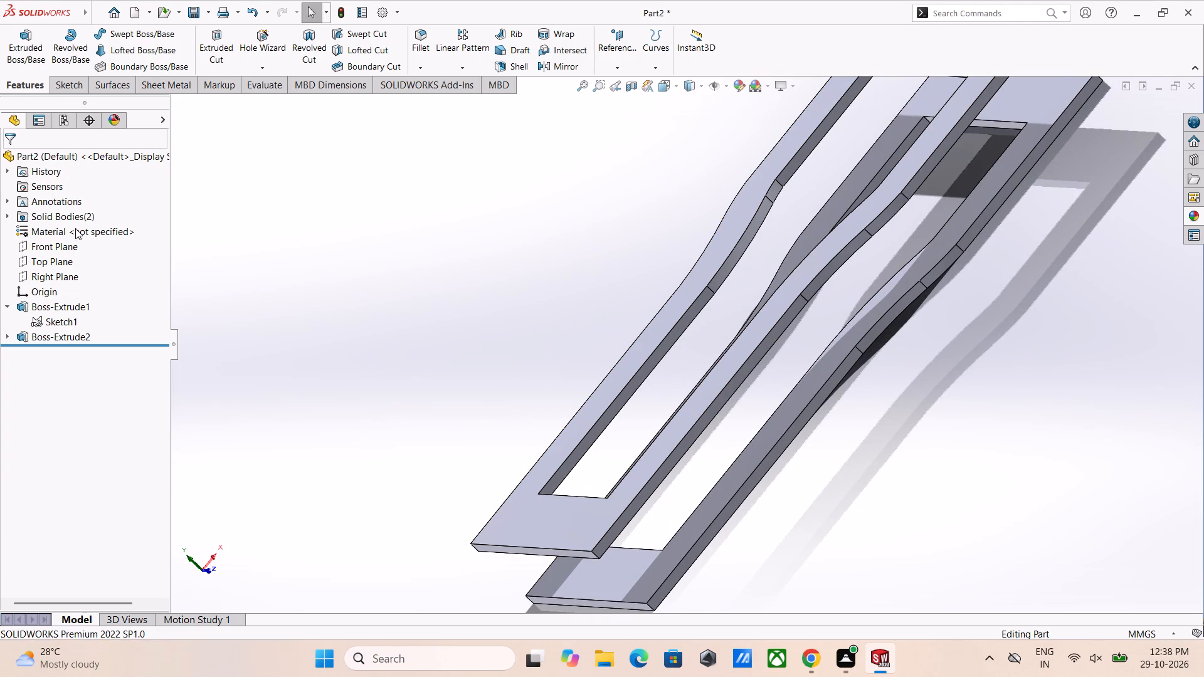
pyautogui.click(34, 307)
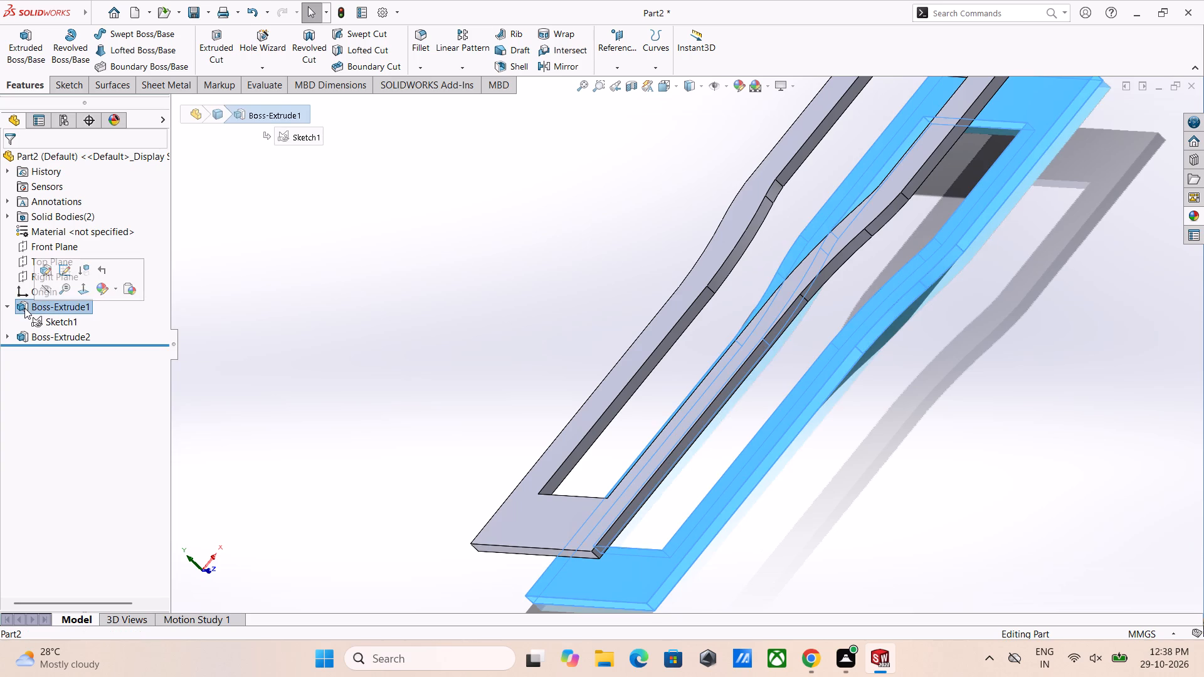
pyautogui.click(21, 307)
pyautogui.click(31, 269)
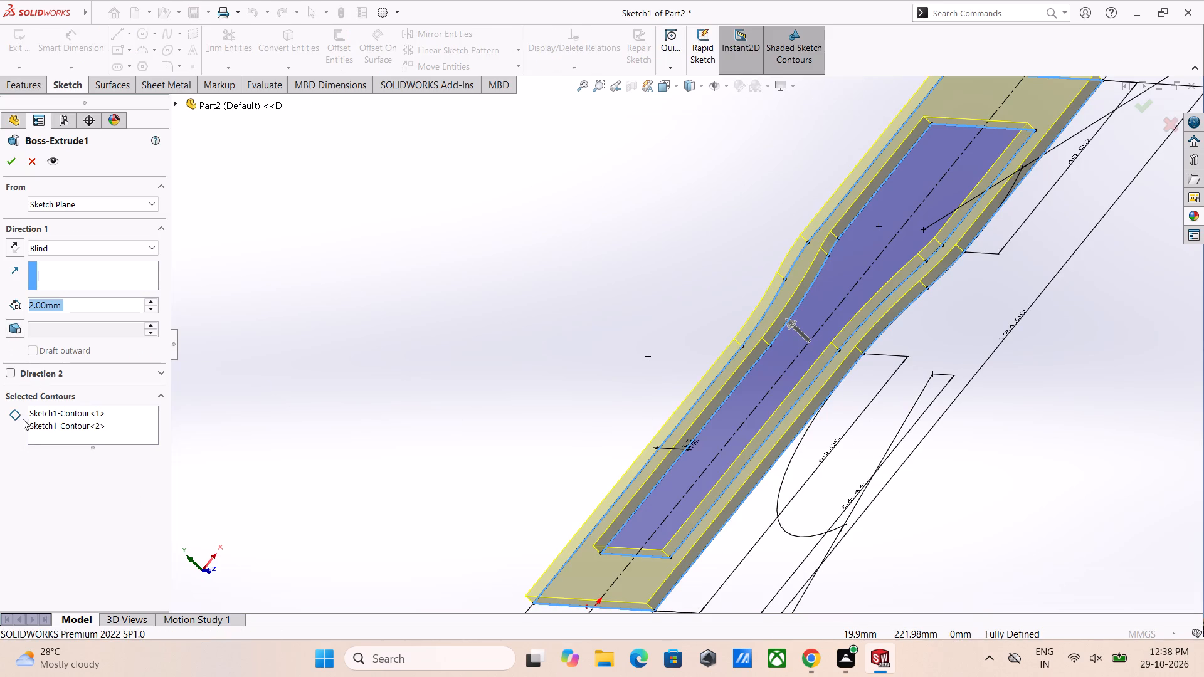
pyautogui.click(9, 249)
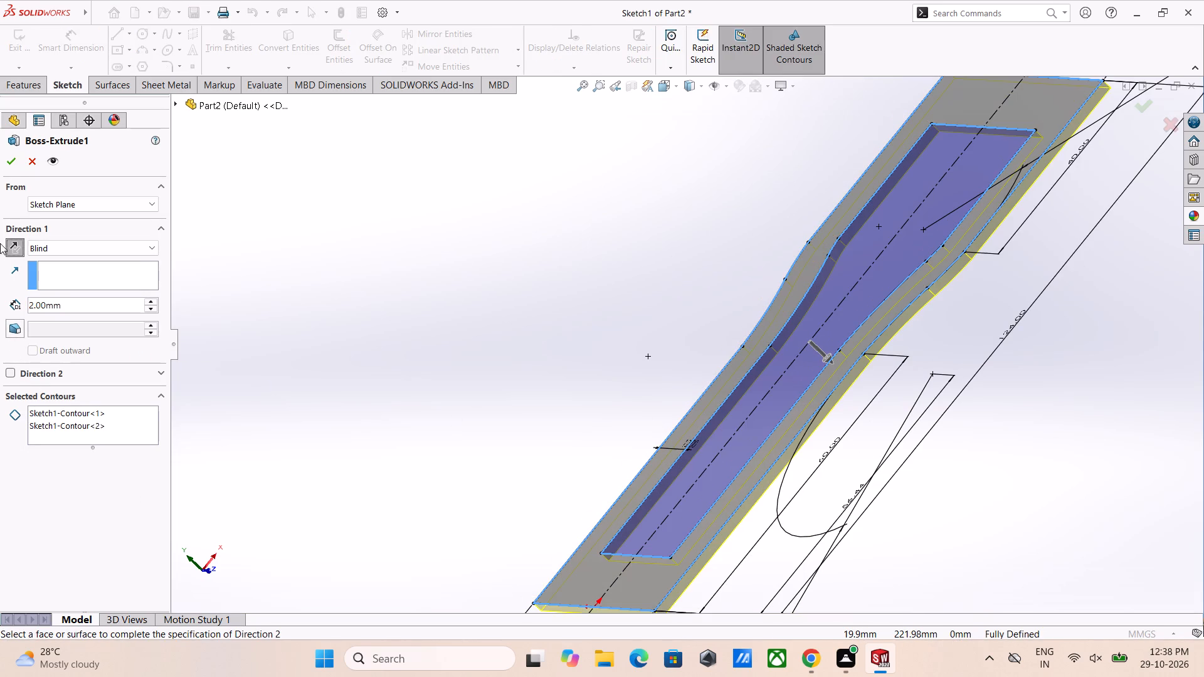
pyautogui.click(12, 164)
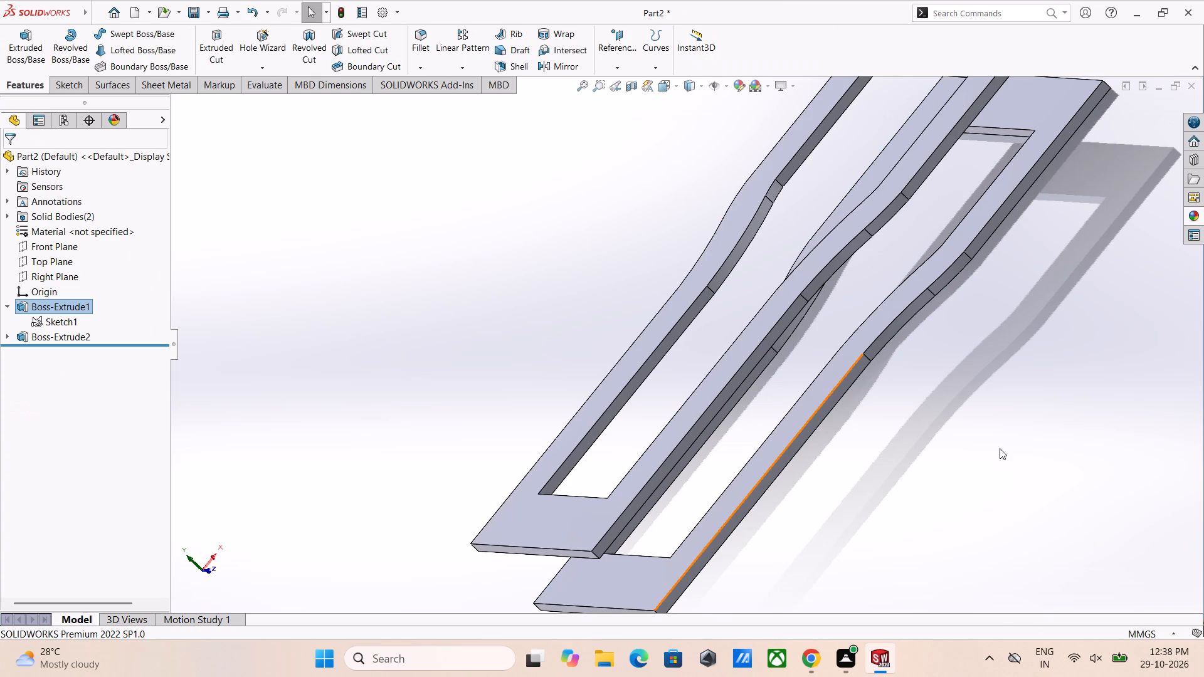
# Select the first frame's broad face that faces the second frame.
pyautogui.moveTo(982, 442); pyautogui.dragTo(926, 490, button='middle')
pyautogui.scroll(1, 926, 490)
pyautogui.scroll(-2, 726, 498)
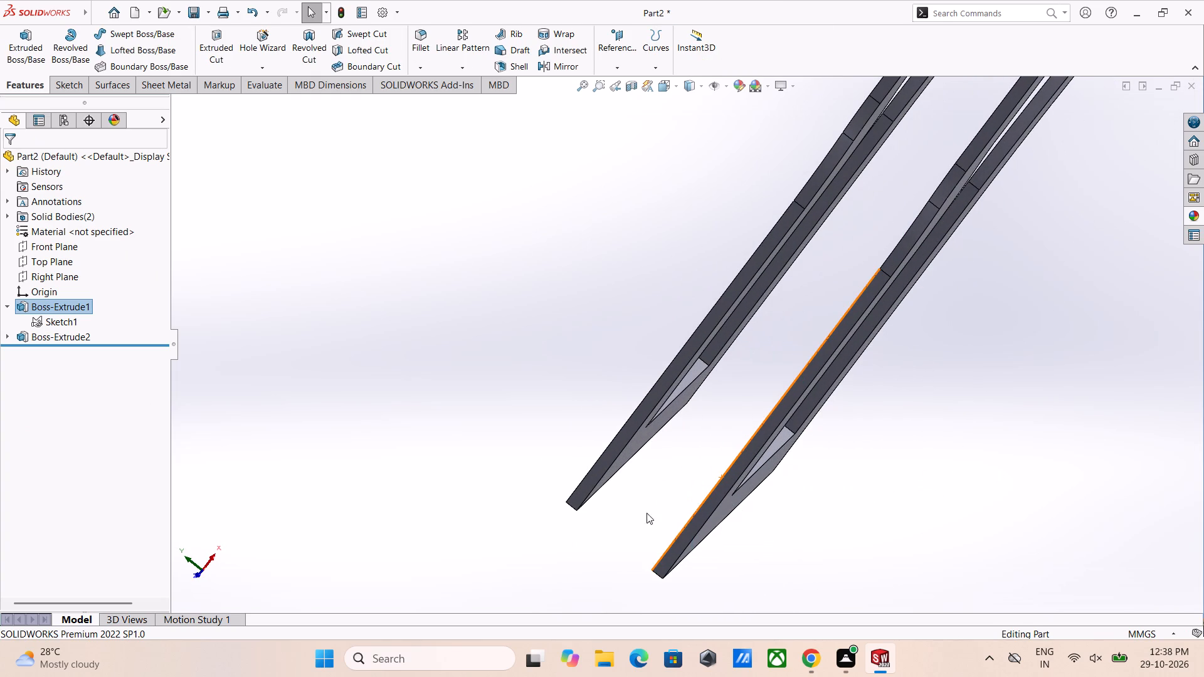
pyautogui.moveTo(650, 517); pyautogui.dragTo(684, 567, button='middle')
pyautogui.scroll(3, 680, 567)
pyautogui.moveTo(760, 527); pyautogui.dragTo(764, 530, button='middle')
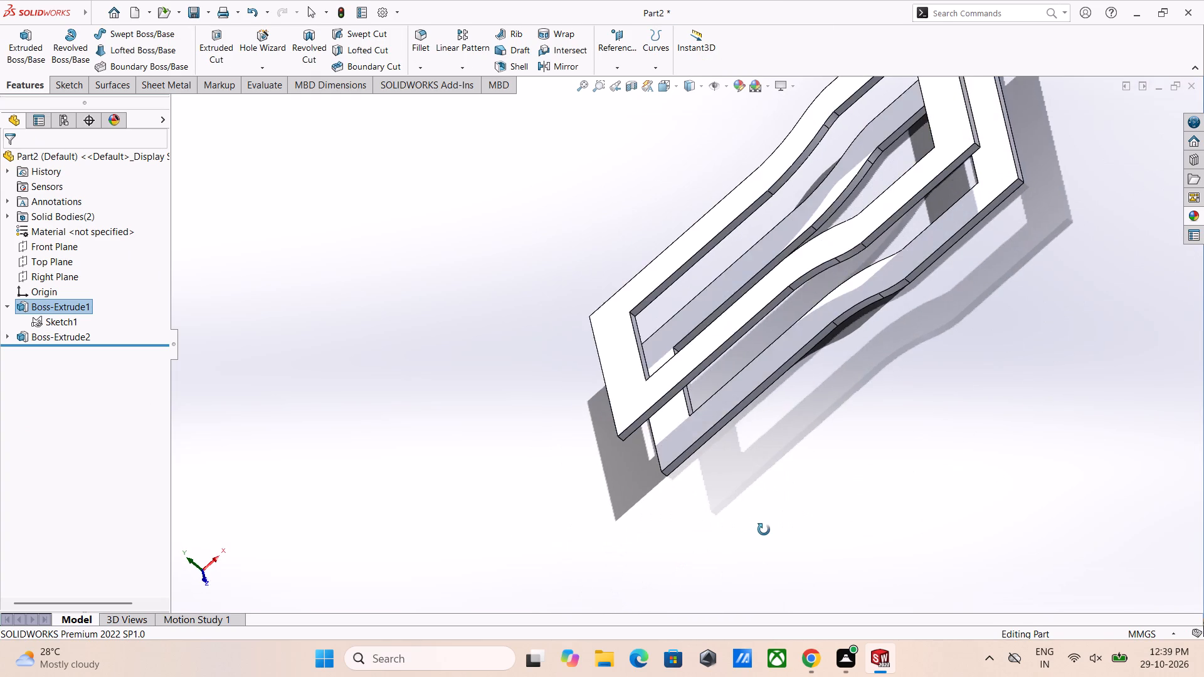
pyautogui.moveTo(764, 530); pyautogui.dragTo(802, 593, button='middle')
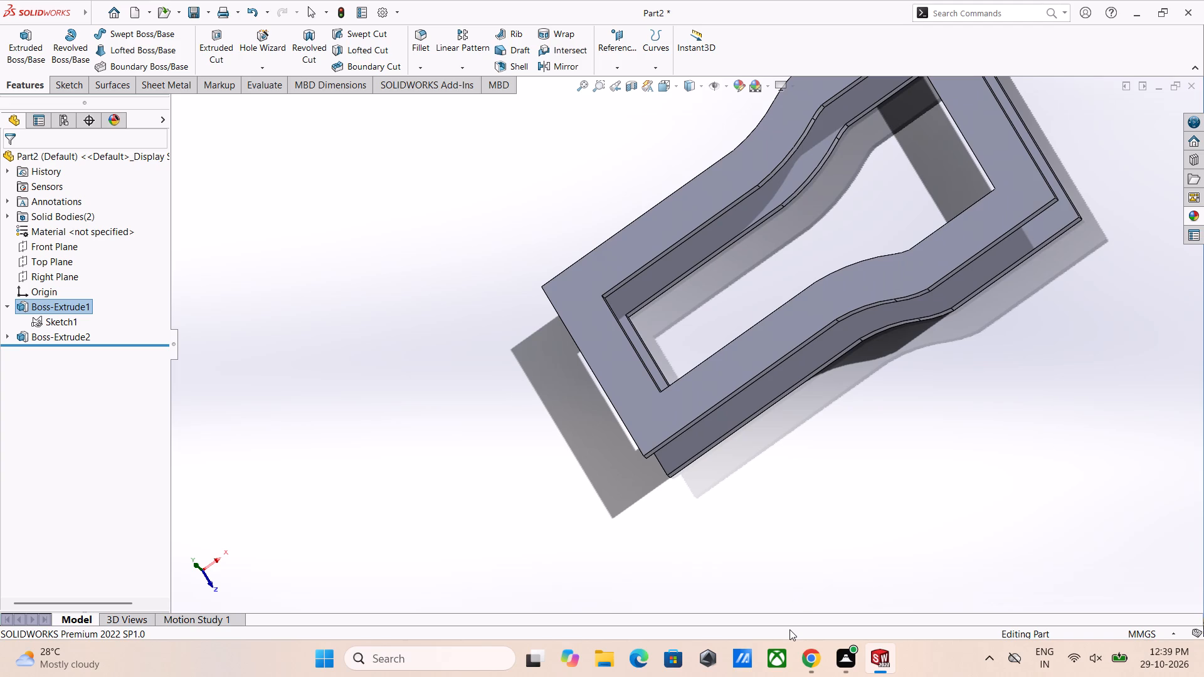
pyautogui.click(693, 451)
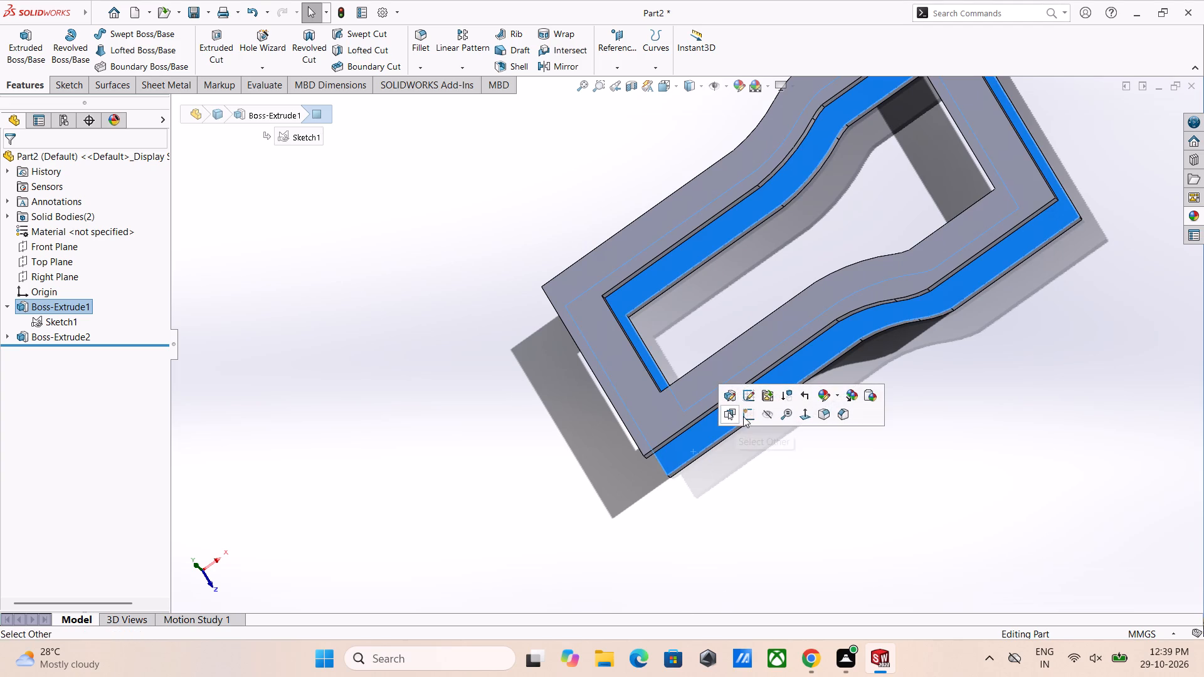
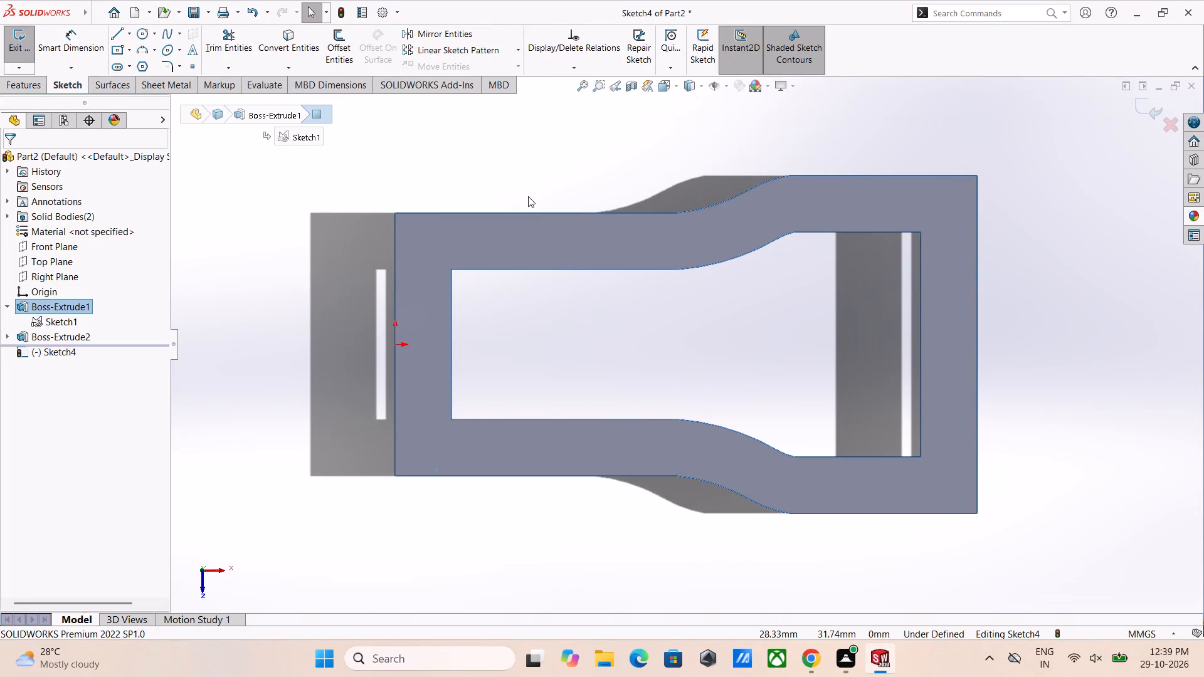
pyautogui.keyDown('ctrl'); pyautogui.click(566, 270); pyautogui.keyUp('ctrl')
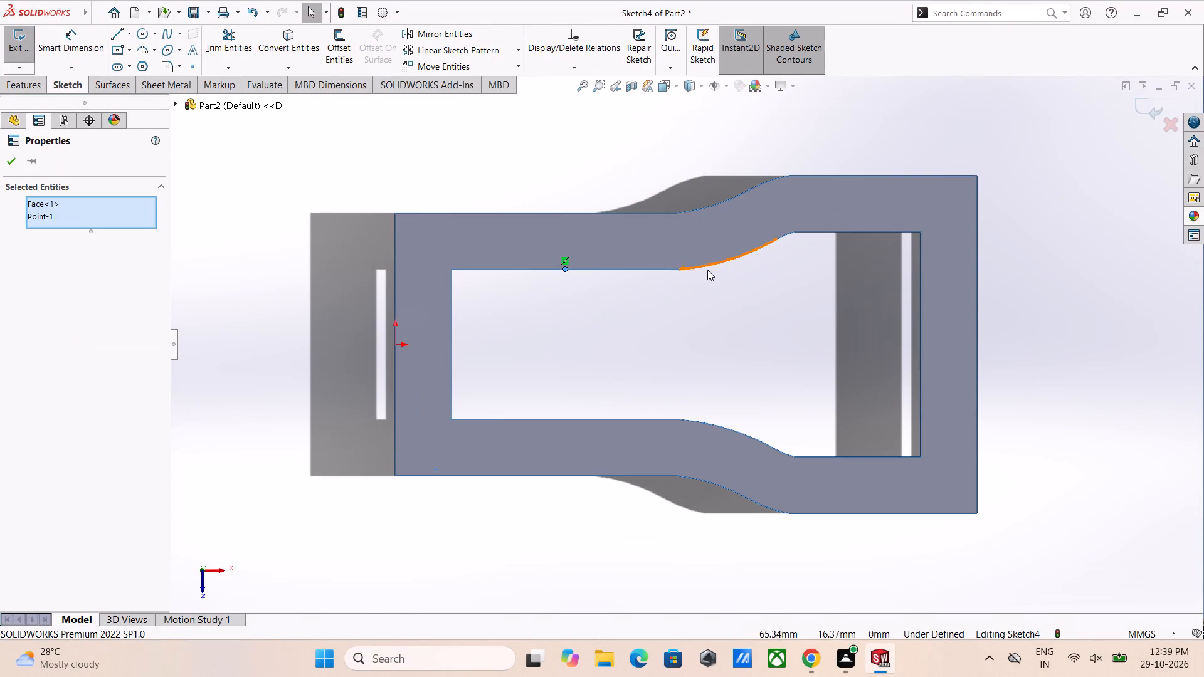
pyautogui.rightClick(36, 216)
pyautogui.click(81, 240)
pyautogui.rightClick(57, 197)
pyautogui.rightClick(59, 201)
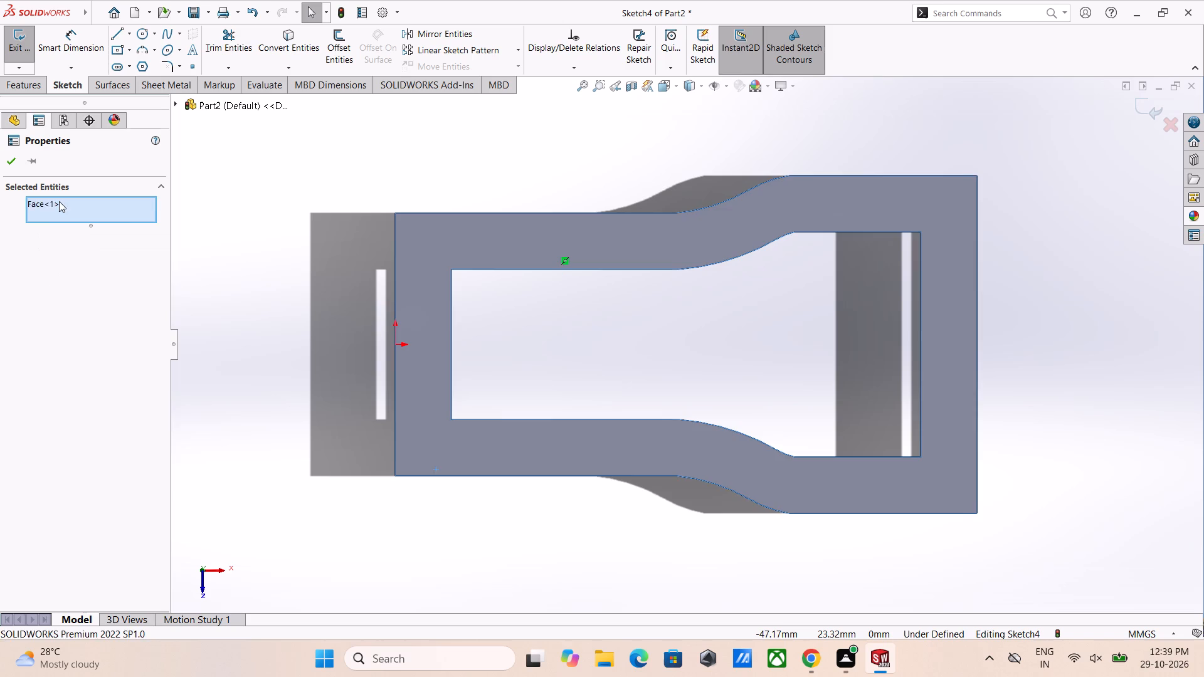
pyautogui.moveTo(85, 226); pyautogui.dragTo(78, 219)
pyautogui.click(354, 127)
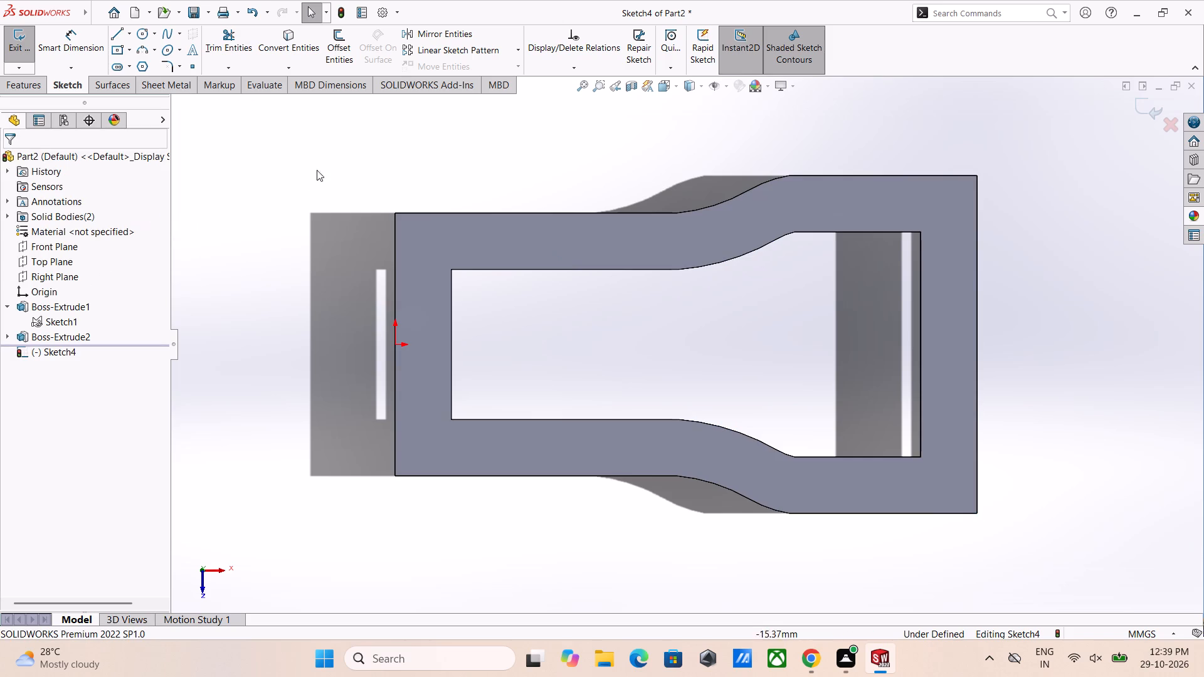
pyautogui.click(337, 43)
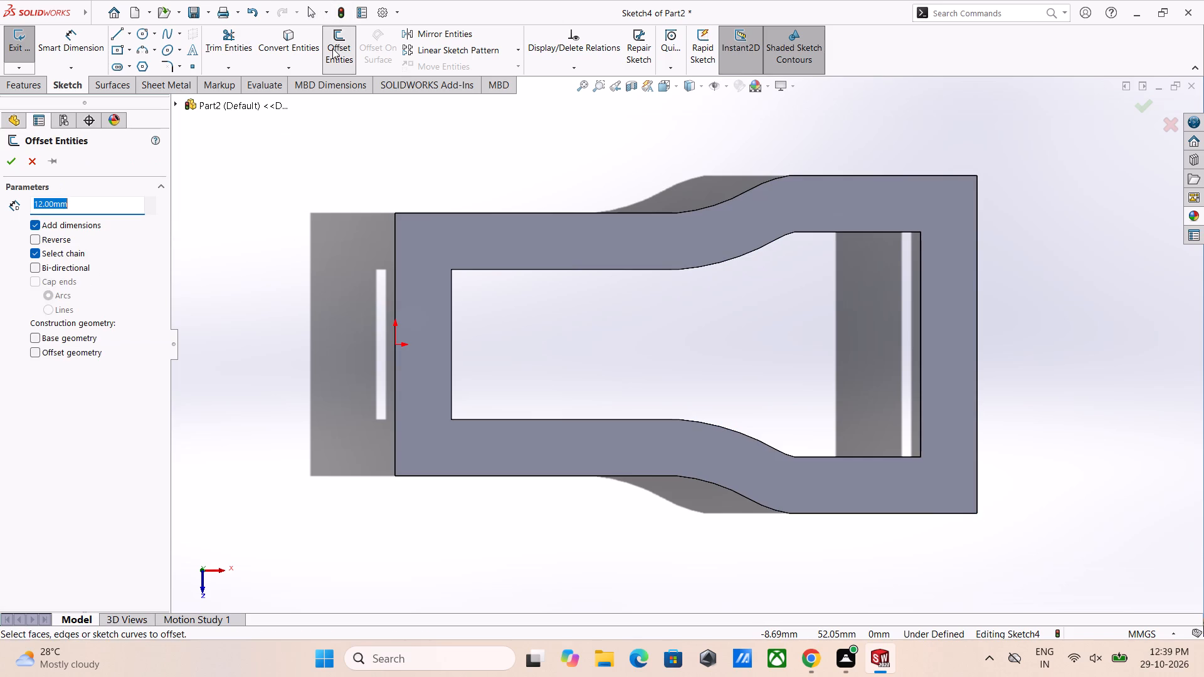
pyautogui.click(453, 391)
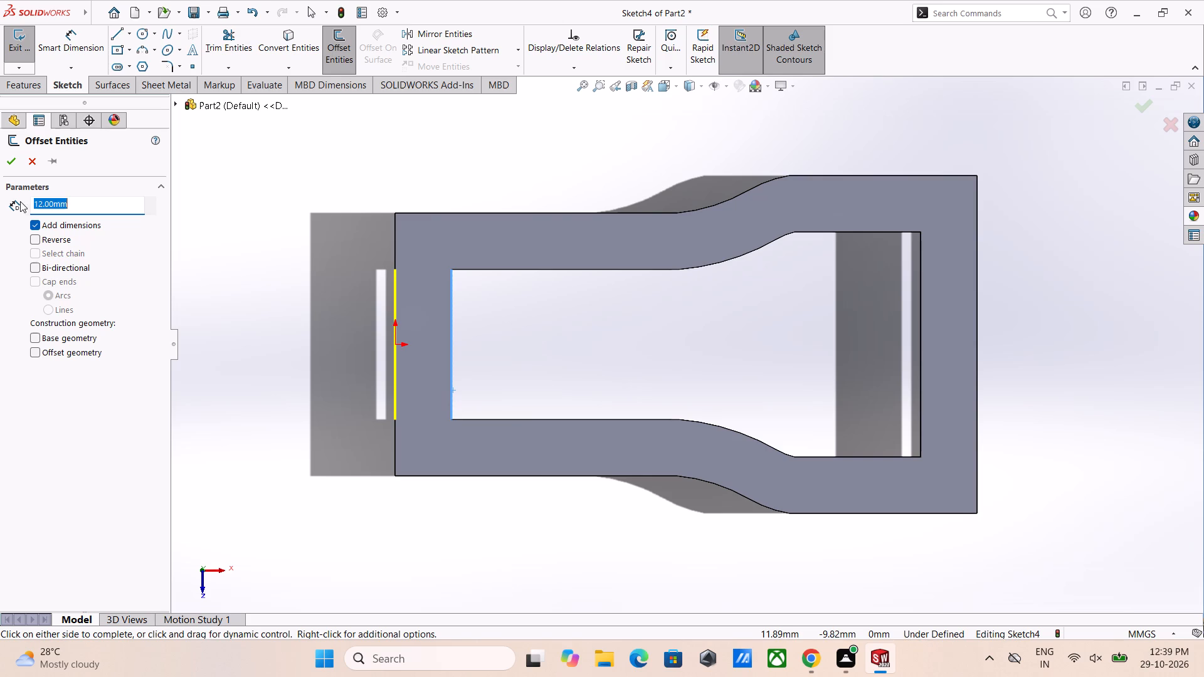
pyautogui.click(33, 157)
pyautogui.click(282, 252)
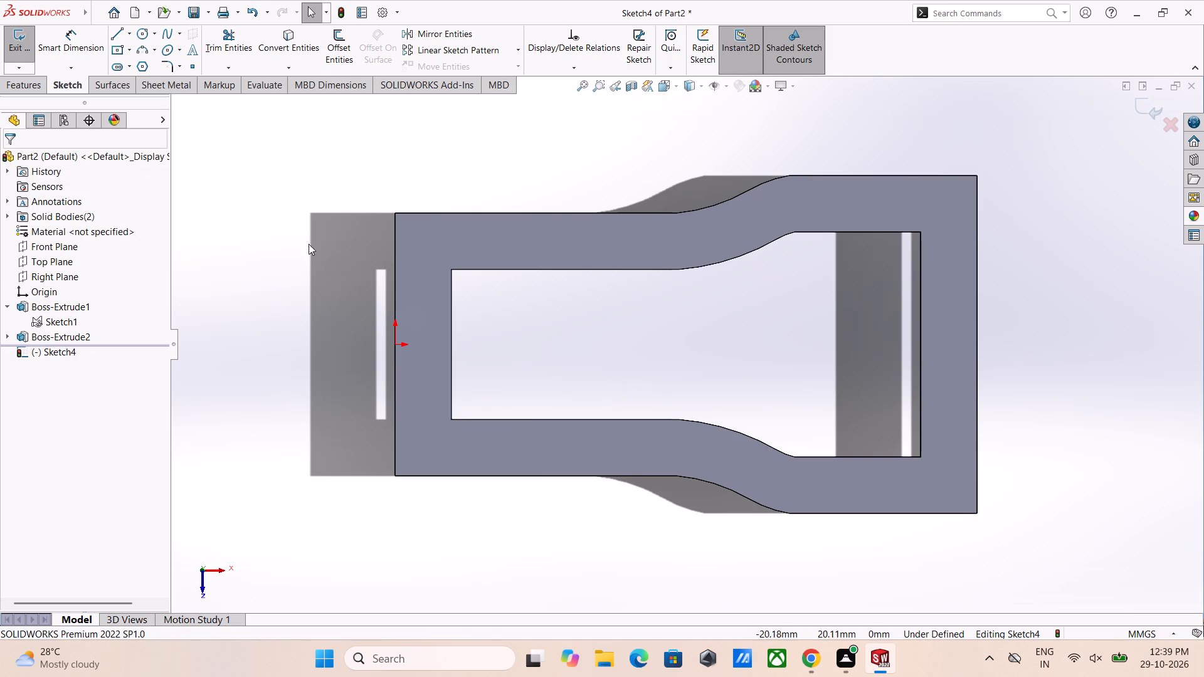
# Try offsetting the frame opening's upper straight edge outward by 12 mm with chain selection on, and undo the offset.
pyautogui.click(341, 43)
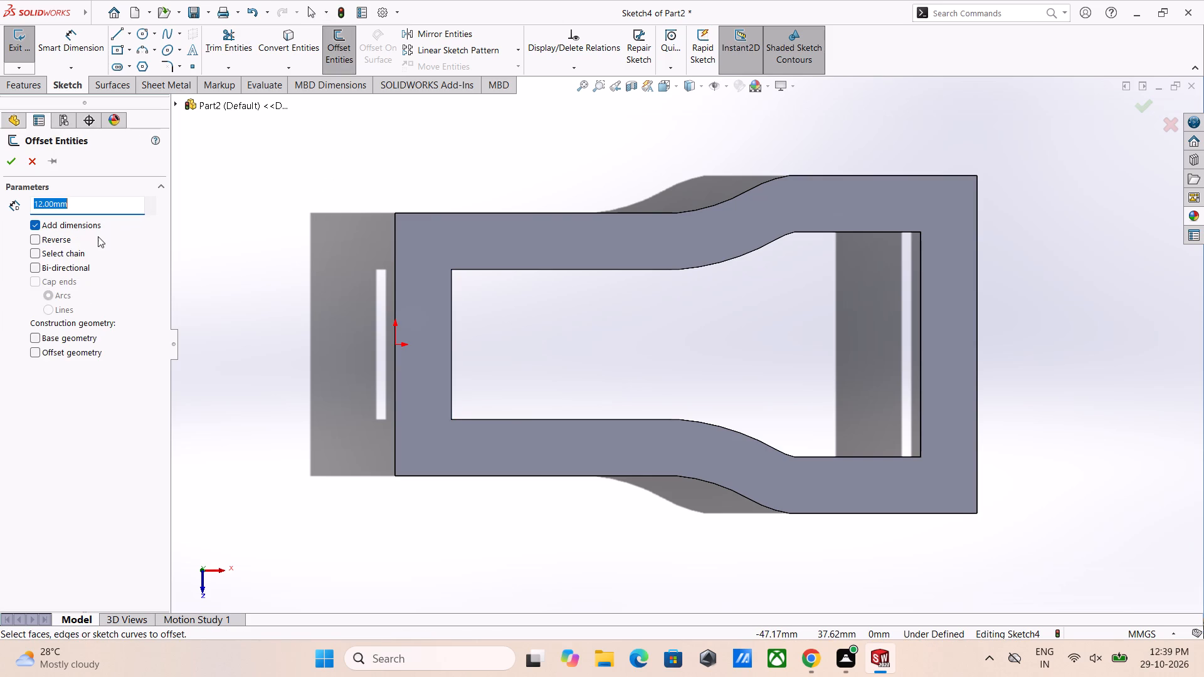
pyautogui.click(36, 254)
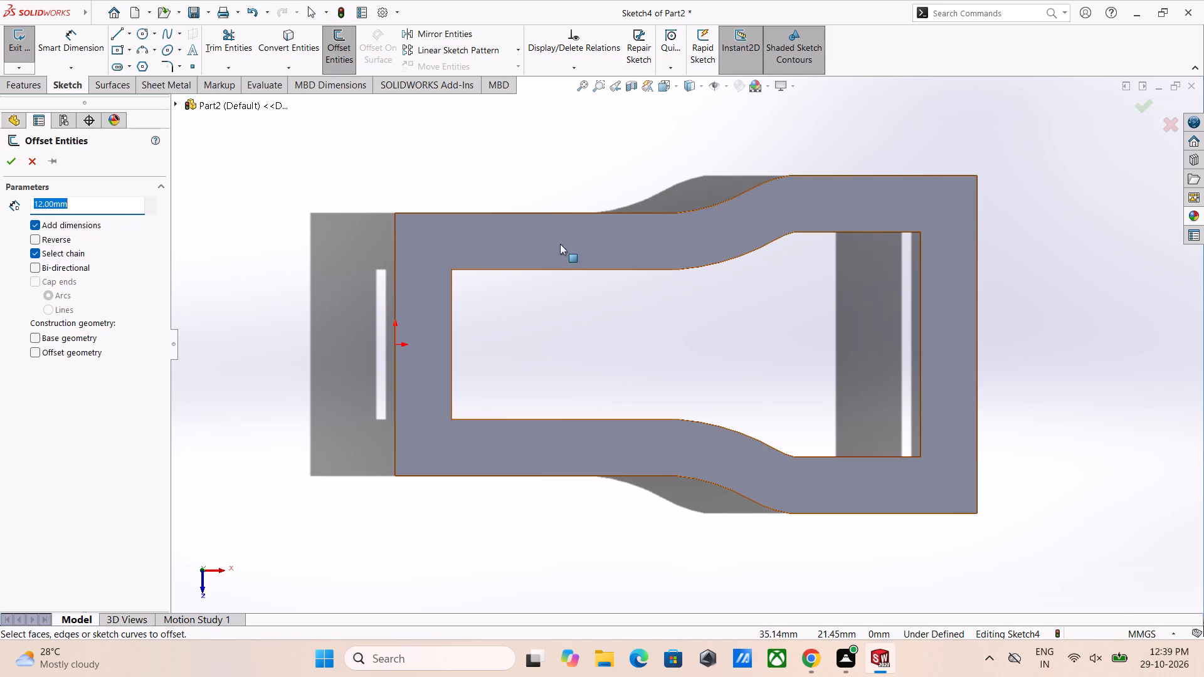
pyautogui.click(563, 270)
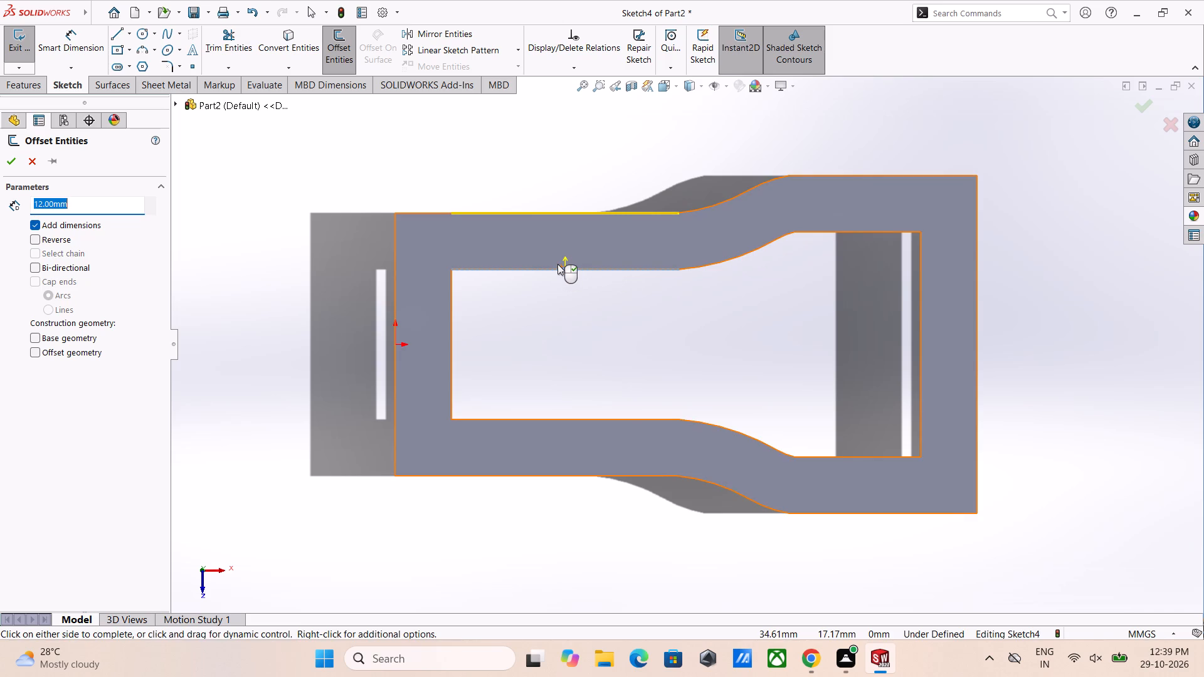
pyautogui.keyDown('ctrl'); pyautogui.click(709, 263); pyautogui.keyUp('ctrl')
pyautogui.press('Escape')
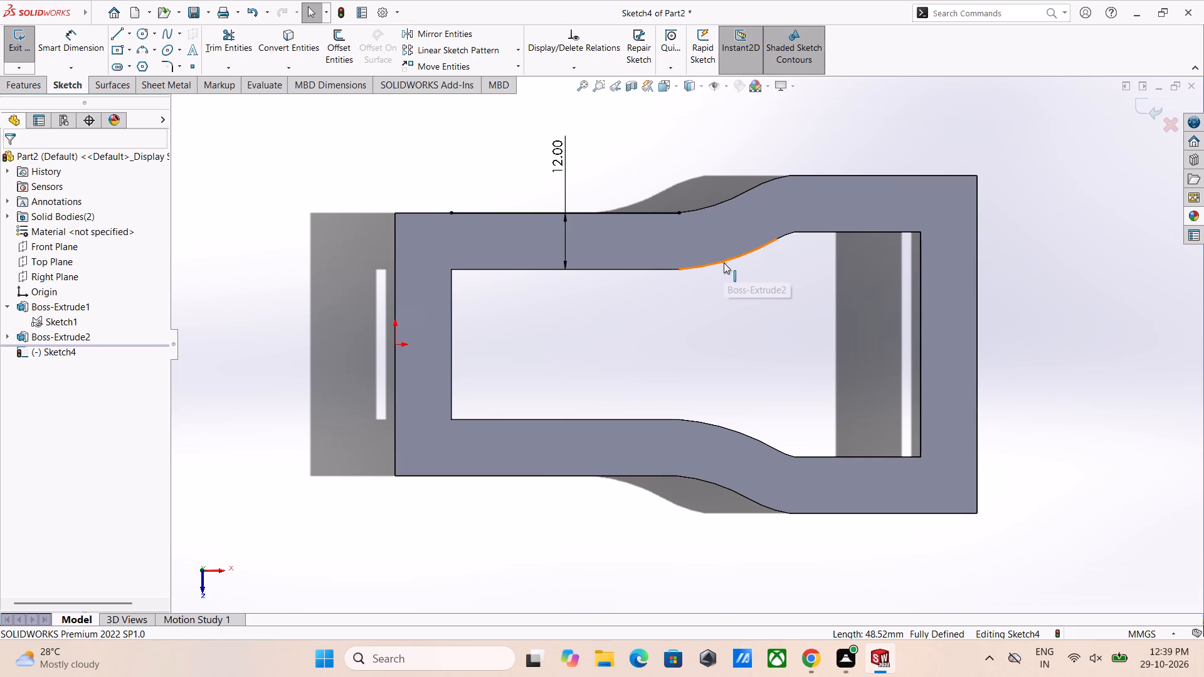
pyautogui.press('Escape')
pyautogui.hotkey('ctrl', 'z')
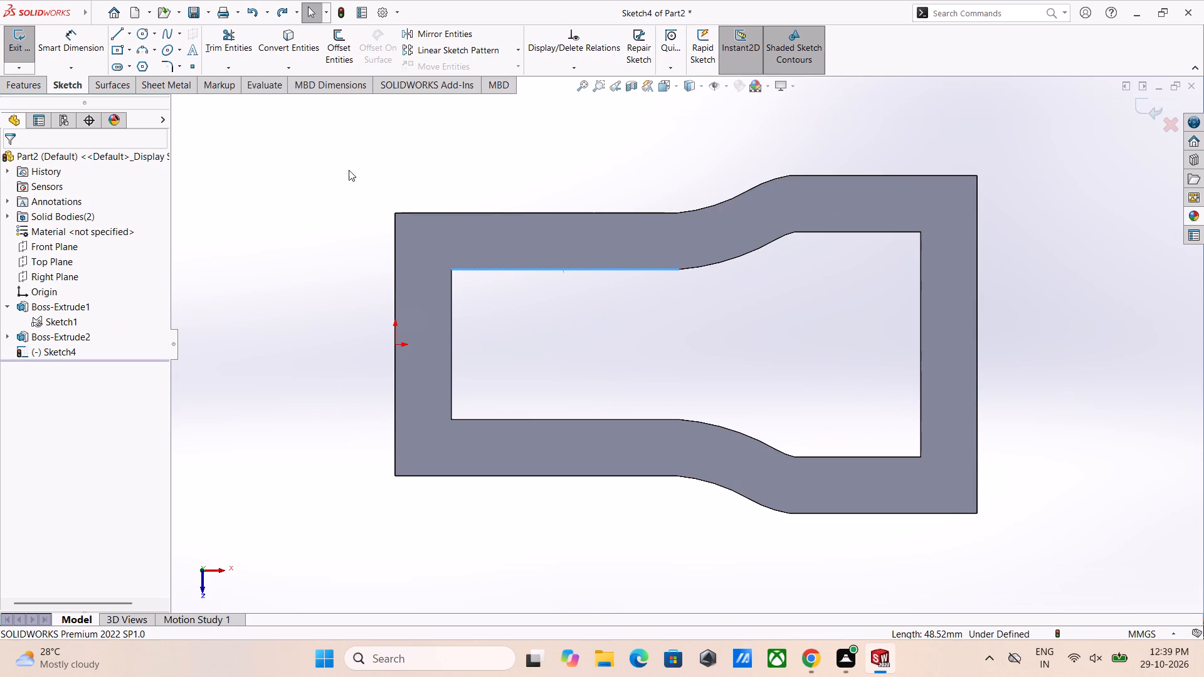
# Offset all edges of the frame's inner opening outward by 5.65 mm as a closed loop and finish the sketch.
pyautogui.click(334, 41)
pyautogui.doubleClick(86, 206)
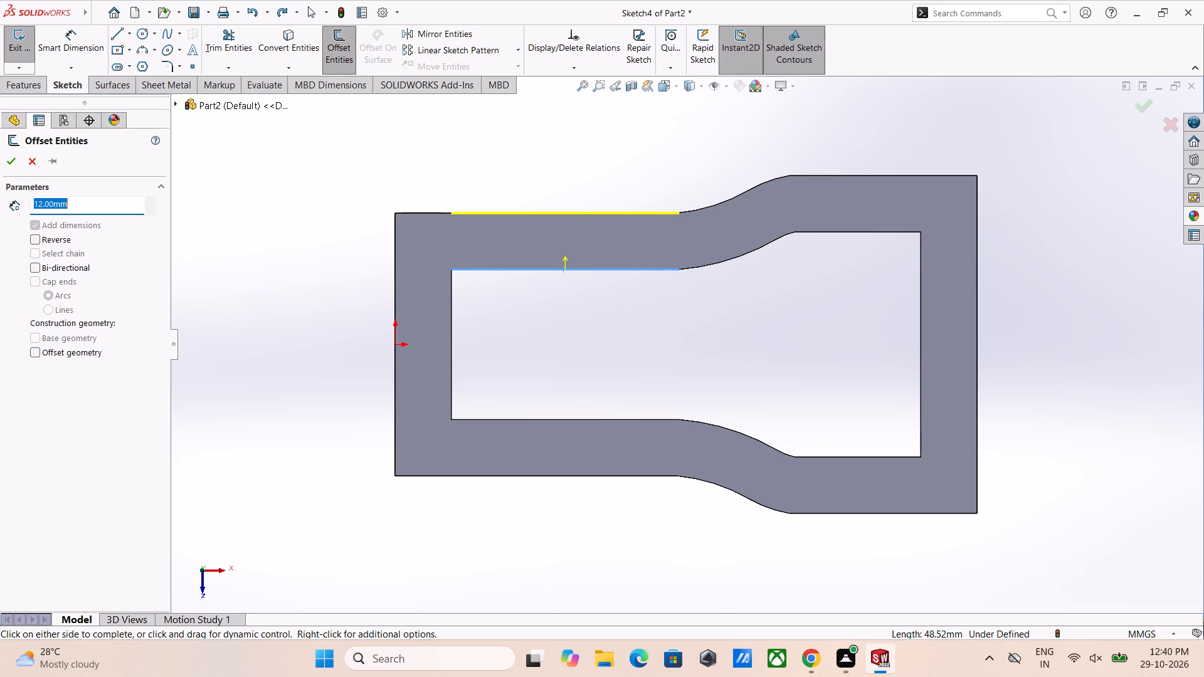
pyautogui.click(86, 206)
pyautogui.write('5.6')
pyautogui.press('5')
pyautogui.press('Return')
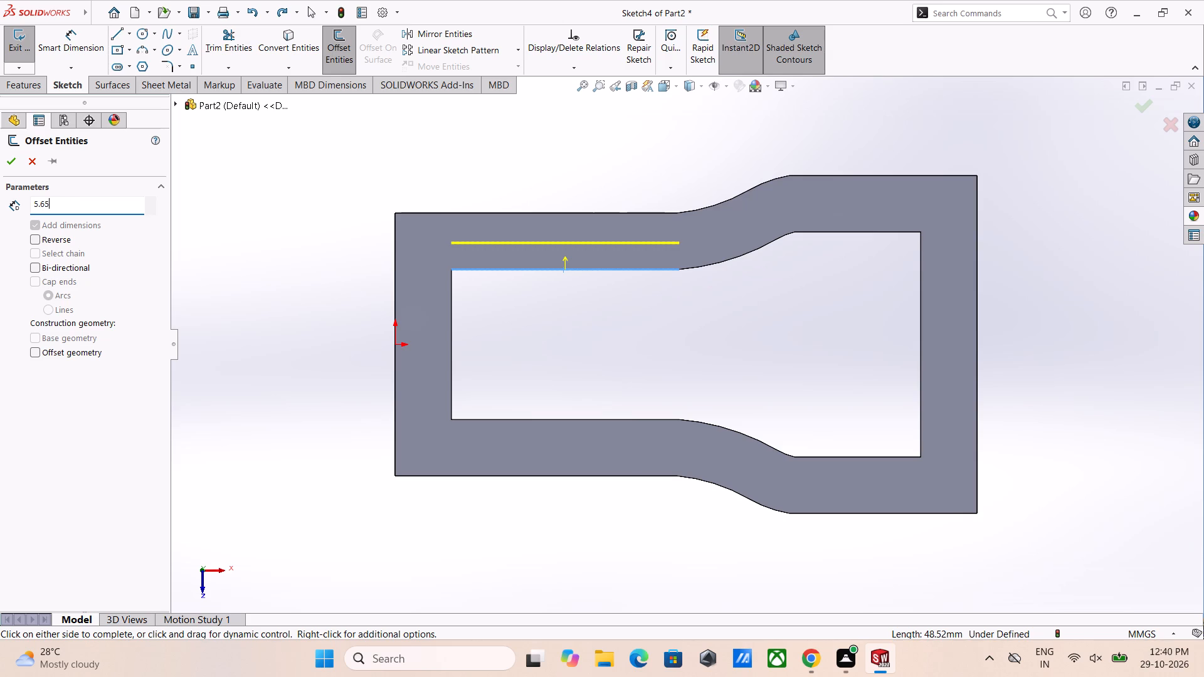
pyautogui.keyDown('ctrl'); pyautogui.click(713, 262); pyautogui.keyUp('ctrl')
pyautogui.keyDown('ctrl'); pyautogui.click(818, 230); pyautogui.keyUp('ctrl')
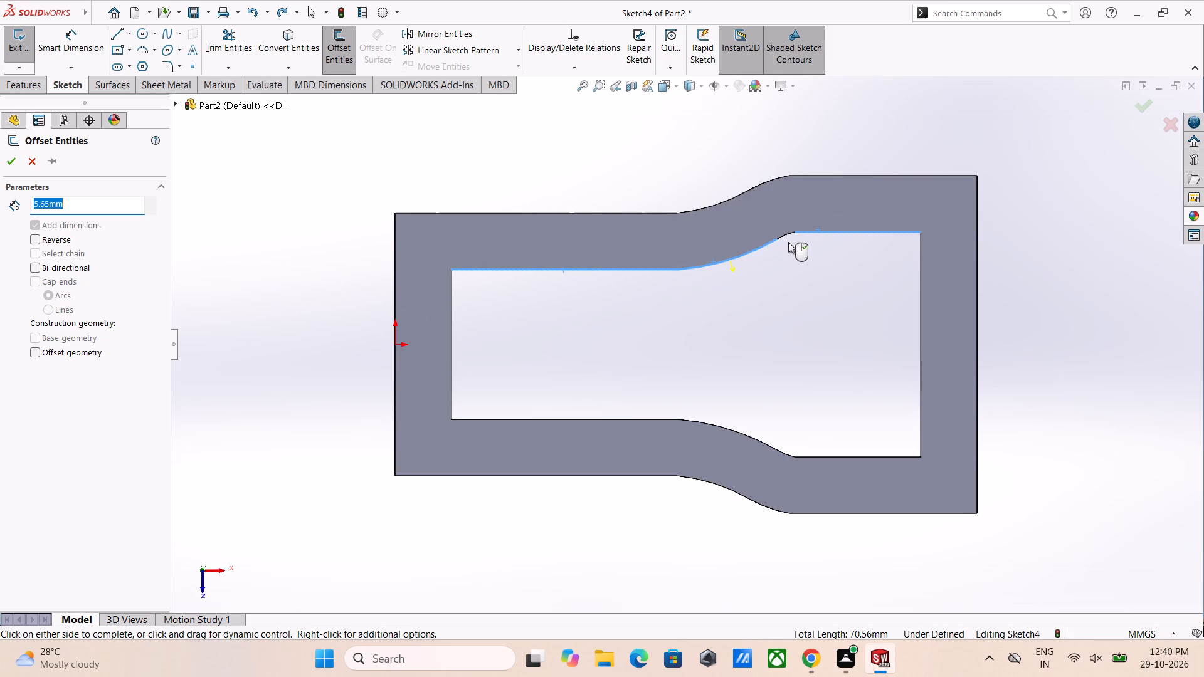
pyautogui.keyDown('ctrl'); pyautogui.click(786, 235); pyautogui.keyUp('ctrl')
pyautogui.keyDown('ctrl'); pyautogui.click(919, 249); pyautogui.keyUp('ctrl')
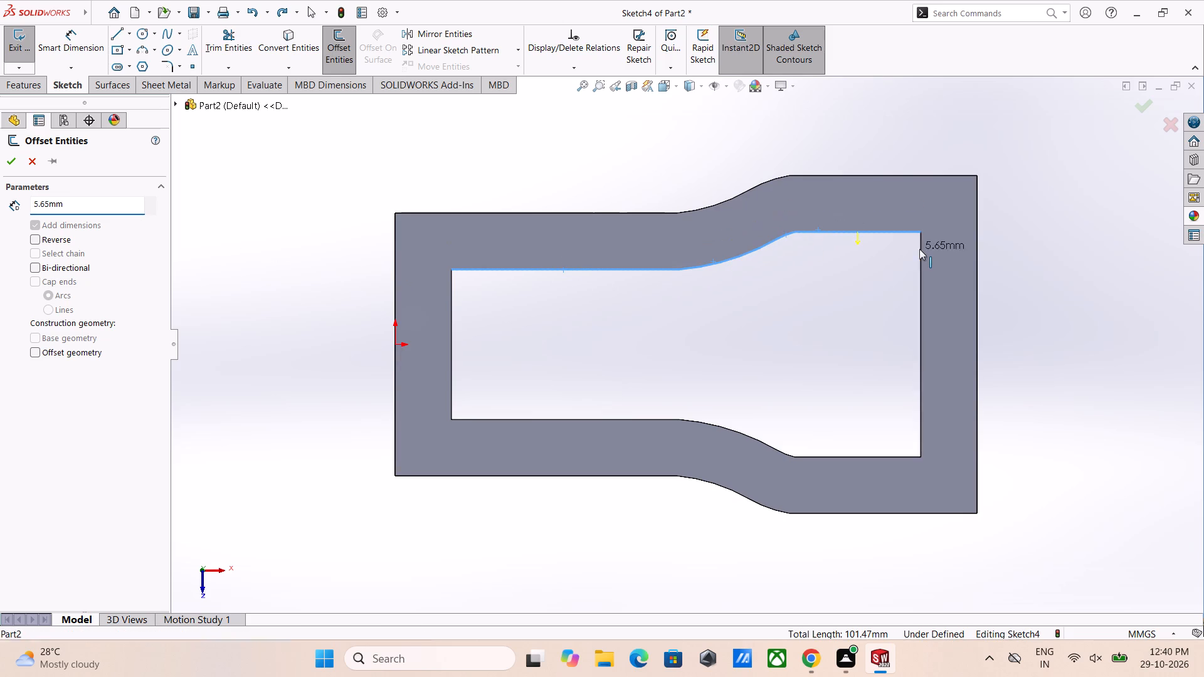
pyautogui.keyDown('ctrl'); pyautogui.click(887, 457); pyautogui.keyUp('ctrl')
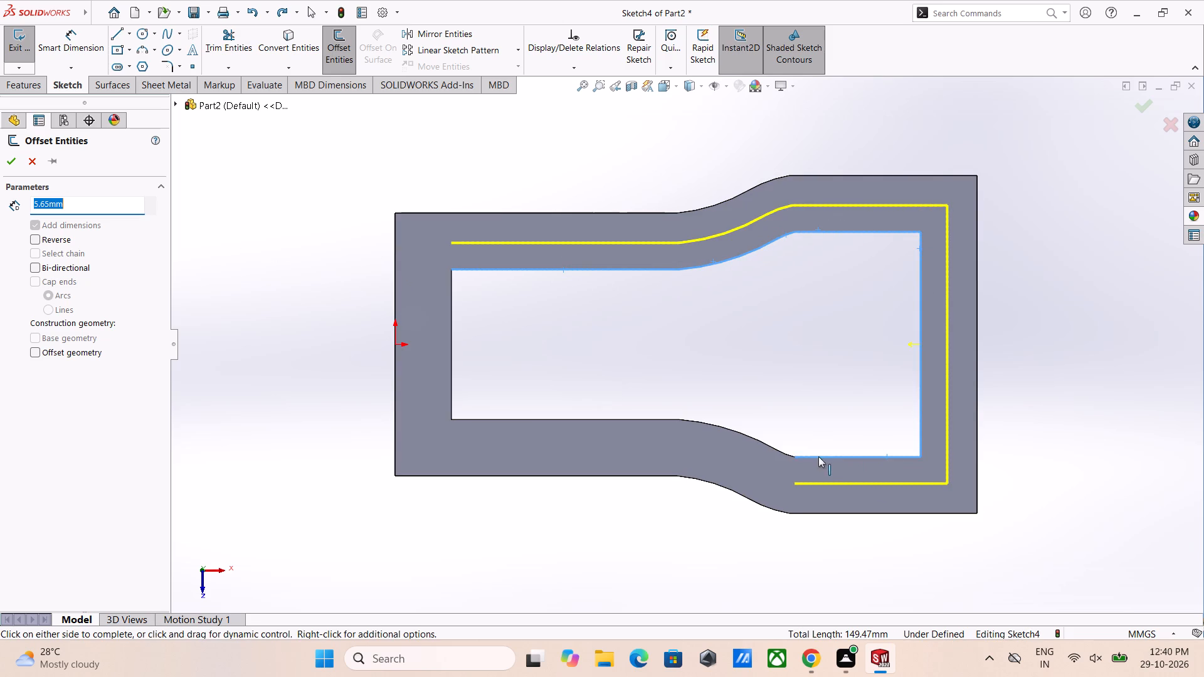
pyautogui.keyDown('ctrl'); pyautogui.click(782, 454); pyautogui.keyUp('ctrl')
pyautogui.keyDown('ctrl'); pyautogui.click(761, 439); pyautogui.keyUp('ctrl')
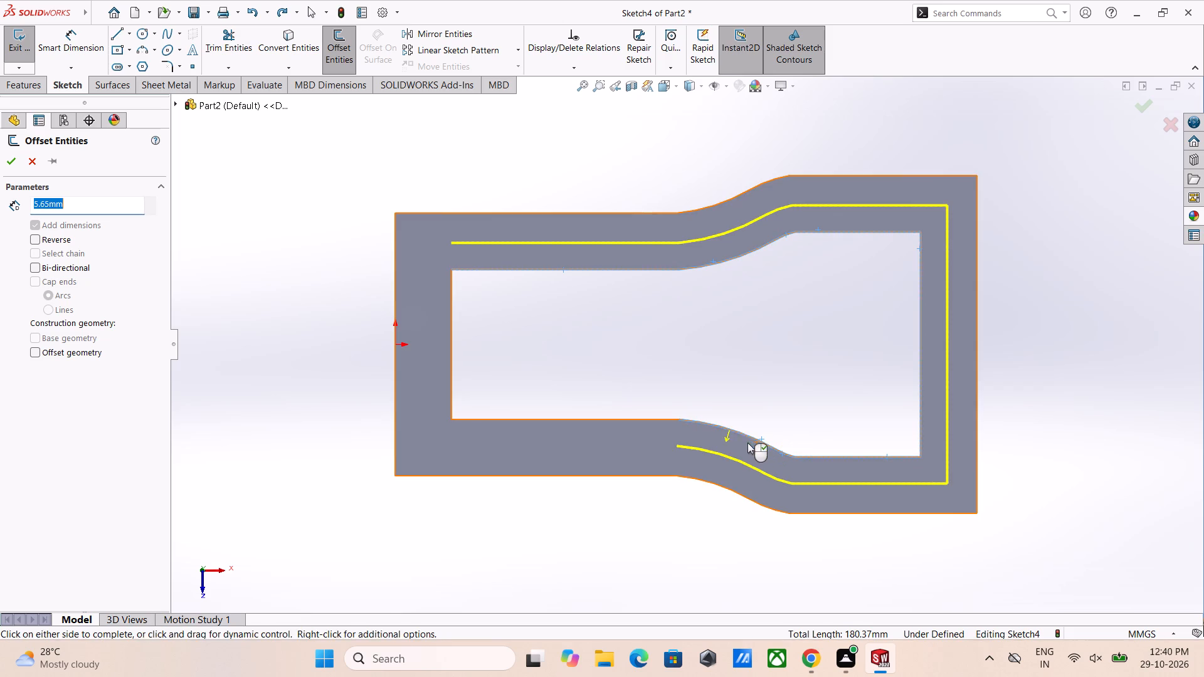
pyautogui.keyDown('ctrl'); pyautogui.click(662, 419); pyautogui.keyUp('ctrl')
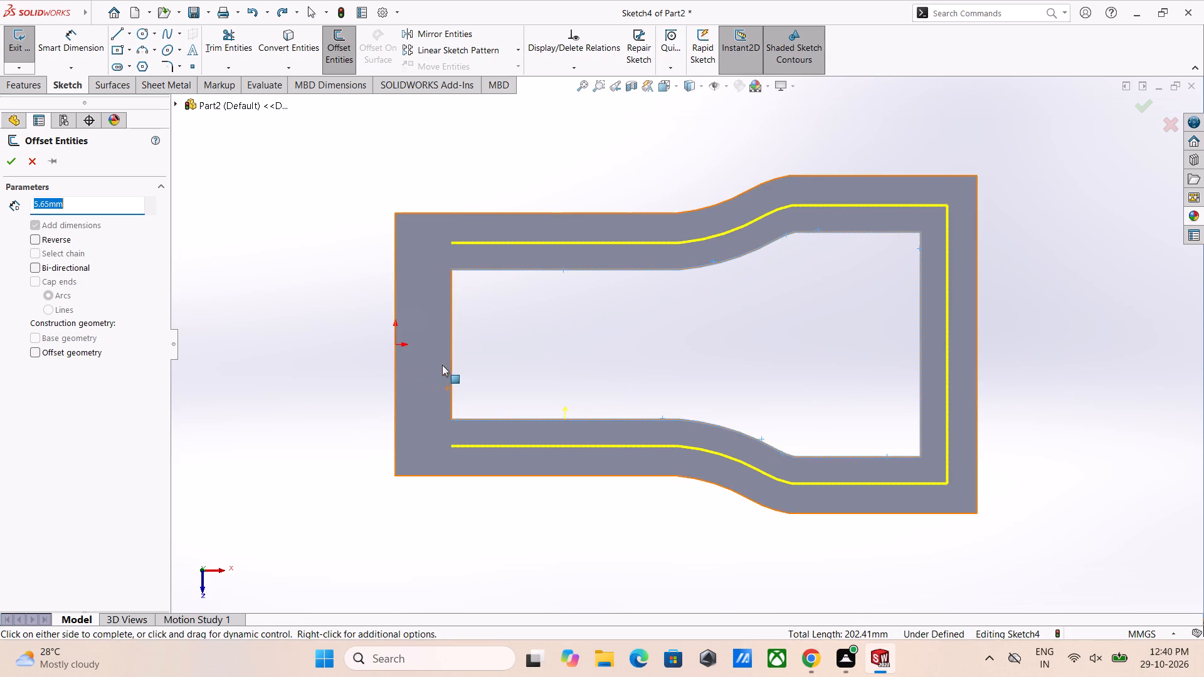
pyautogui.keyDown('ctrl'); pyautogui.click(452, 367); pyautogui.keyUp('ctrl')
pyautogui.click(10, 169)
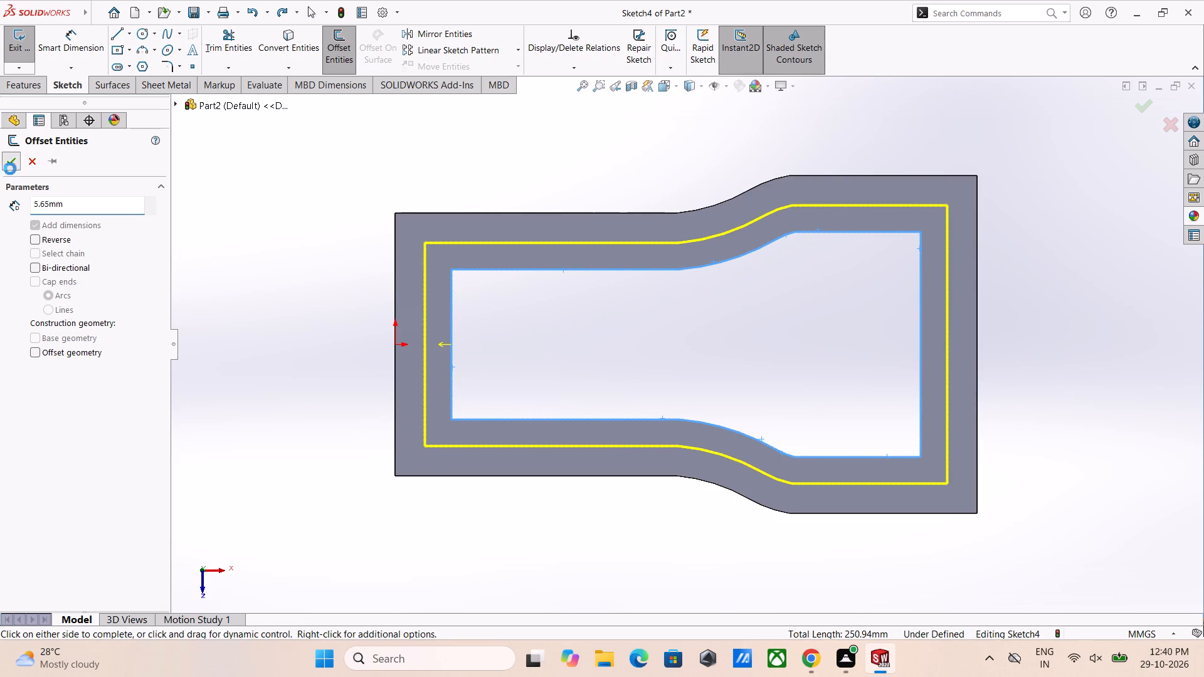
pyautogui.moveTo(417, 297); pyautogui.dragTo(415, 177, button='middle')
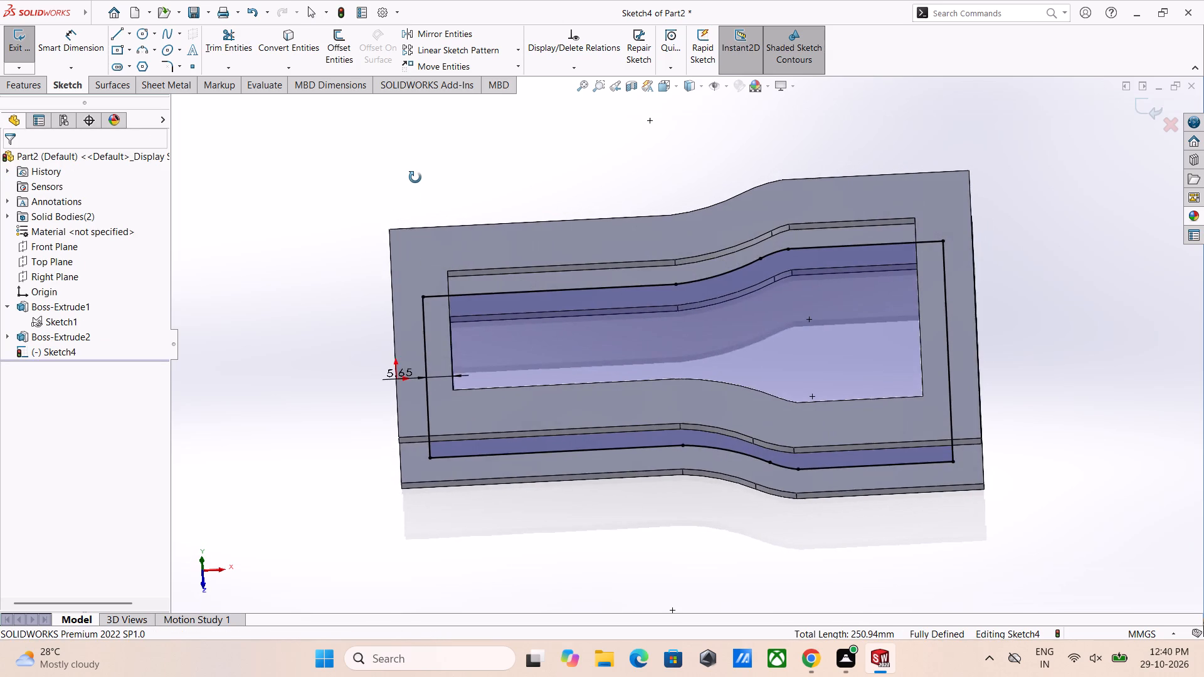
pyautogui.moveTo(415, 177); pyautogui.dragTo(422, 181, button='middle')
pyautogui.click(21, 53)
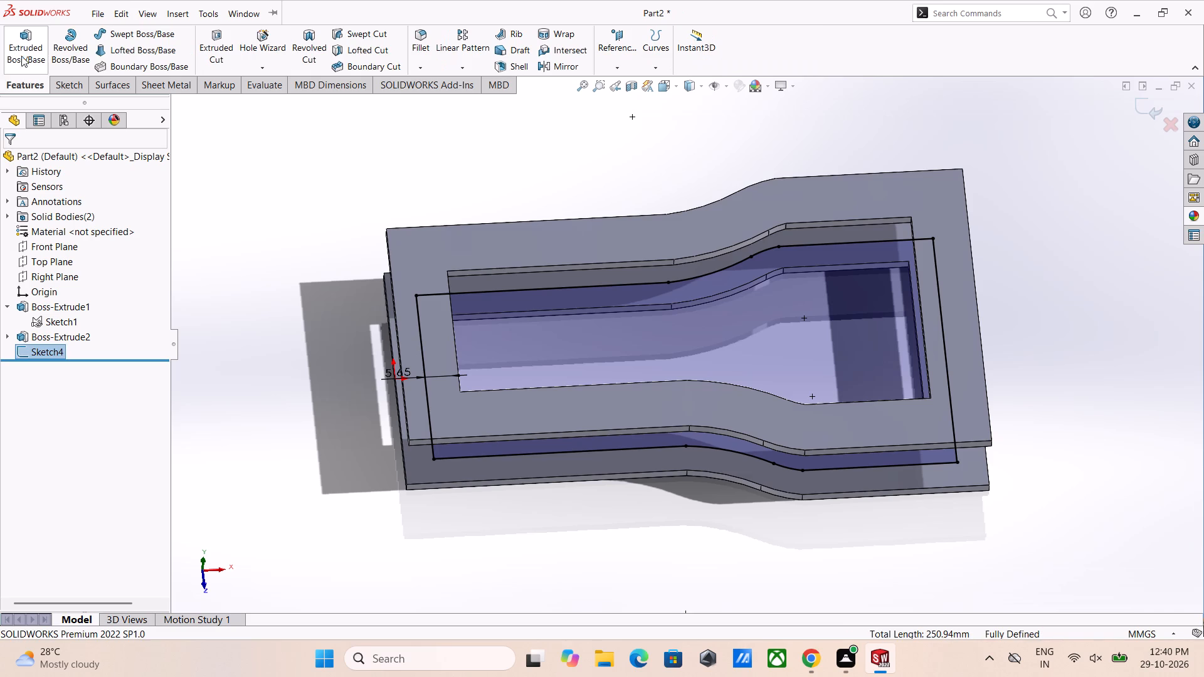
# Extrude the offset loop as a 0.5 mm one-direction thin feature up to the second frame's facing surface, with merged result.
pyautogui.click(17, 46)
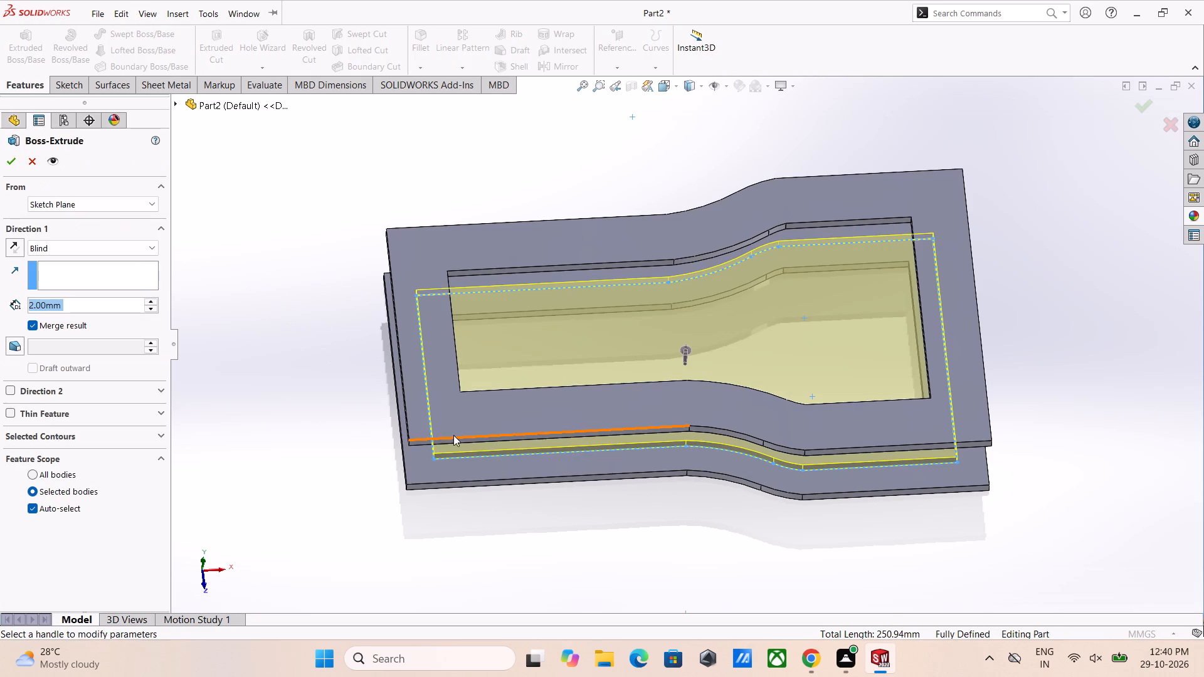
pyautogui.moveTo(454, 394); pyautogui.dragTo(461, 293, button='middle')
pyautogui.scroll(1, 456, 379)
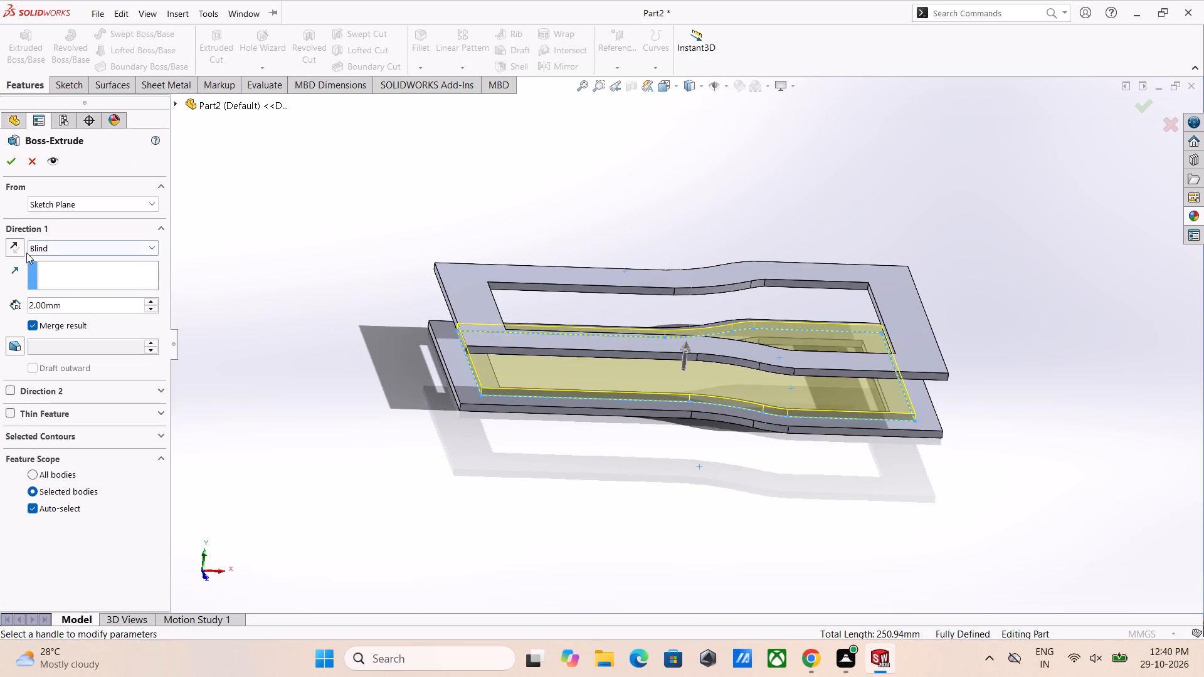
pyautogui.click(67, 417)
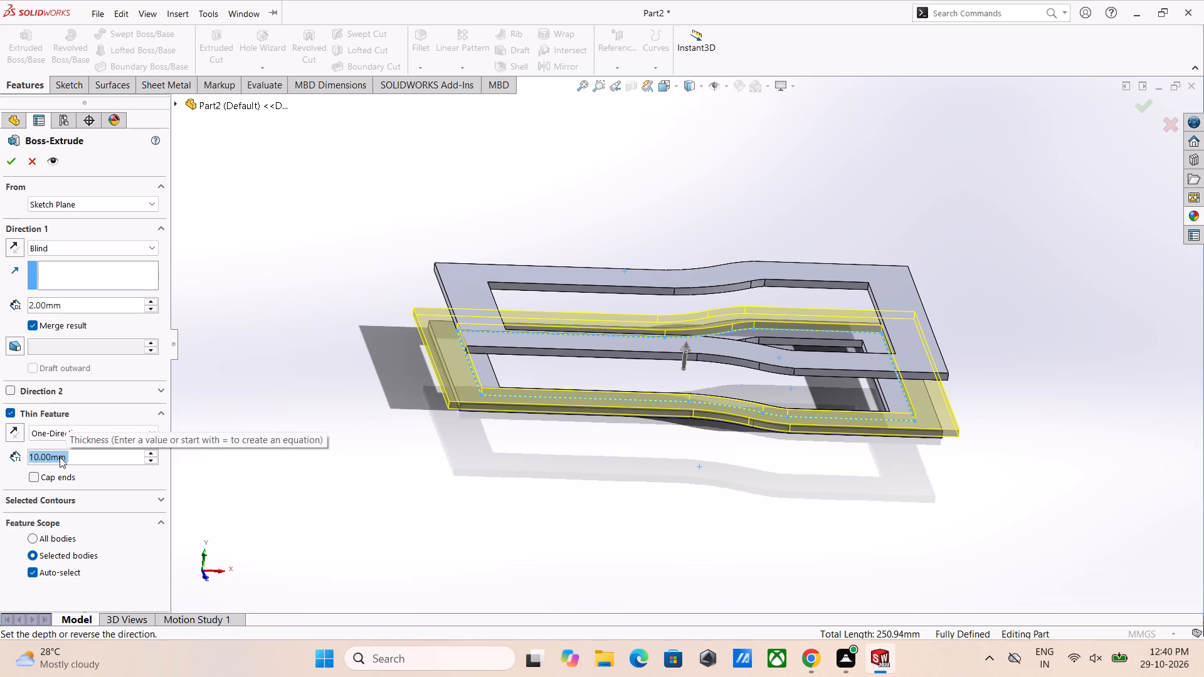
pyautogui.doubleClick(60, 457)
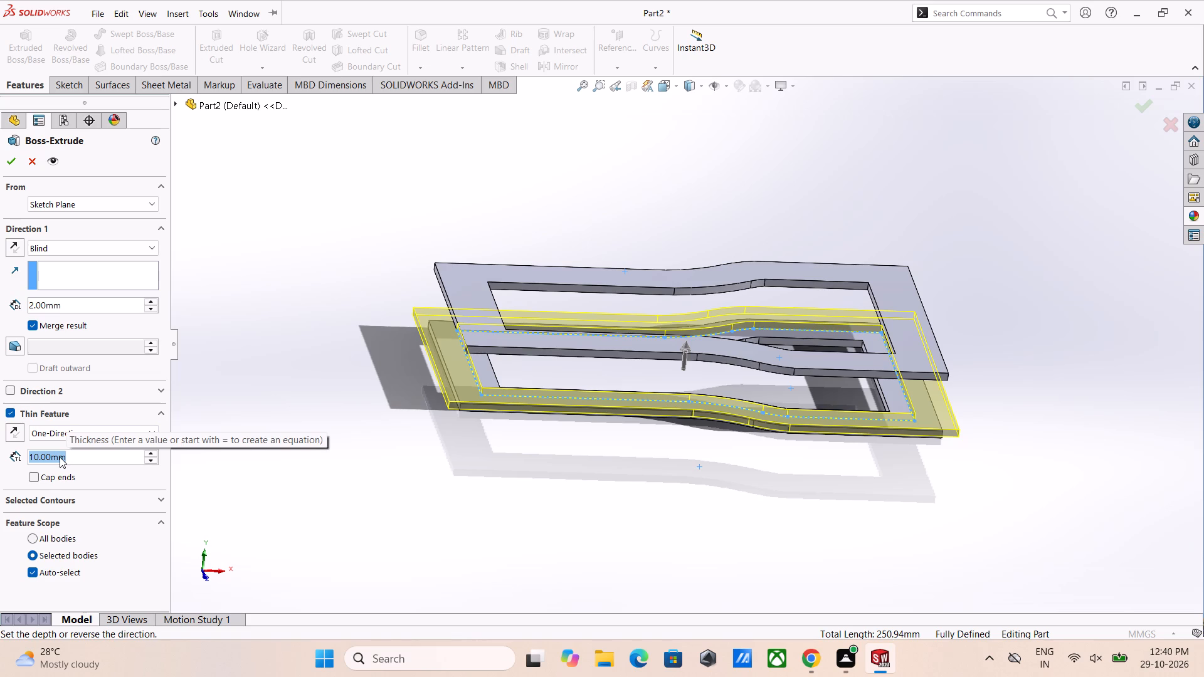
pyautogui.write('0.5')
pyautogui.press('Return')
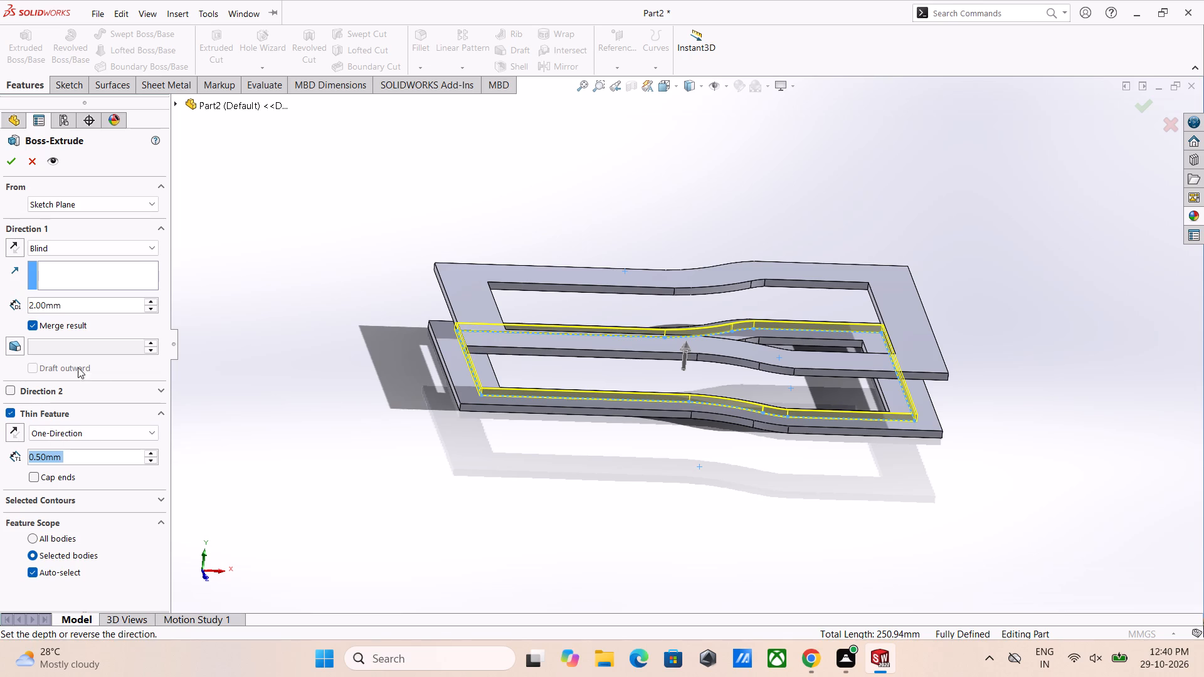
pyautogui.click(137, 242)
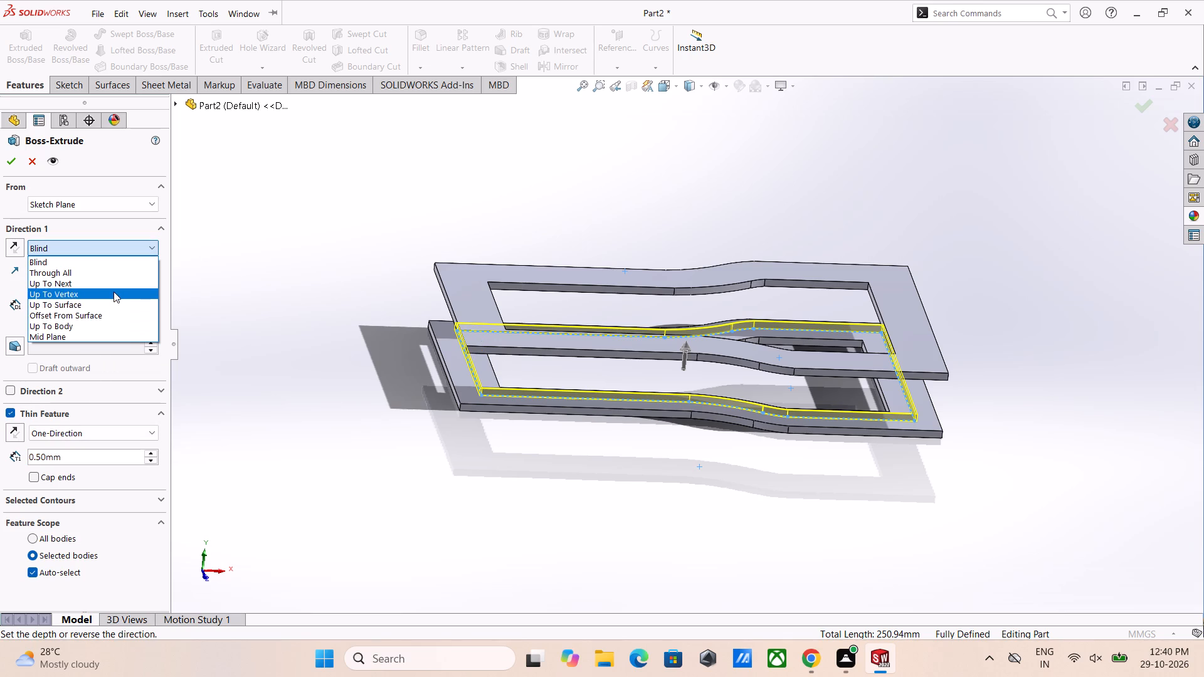
pyautogui.click(112, 302)
pyautogui.moveTo(472, 409); pyautogui.dragTo(493, 289, button='middle')
pyautogui.click(482, 263)
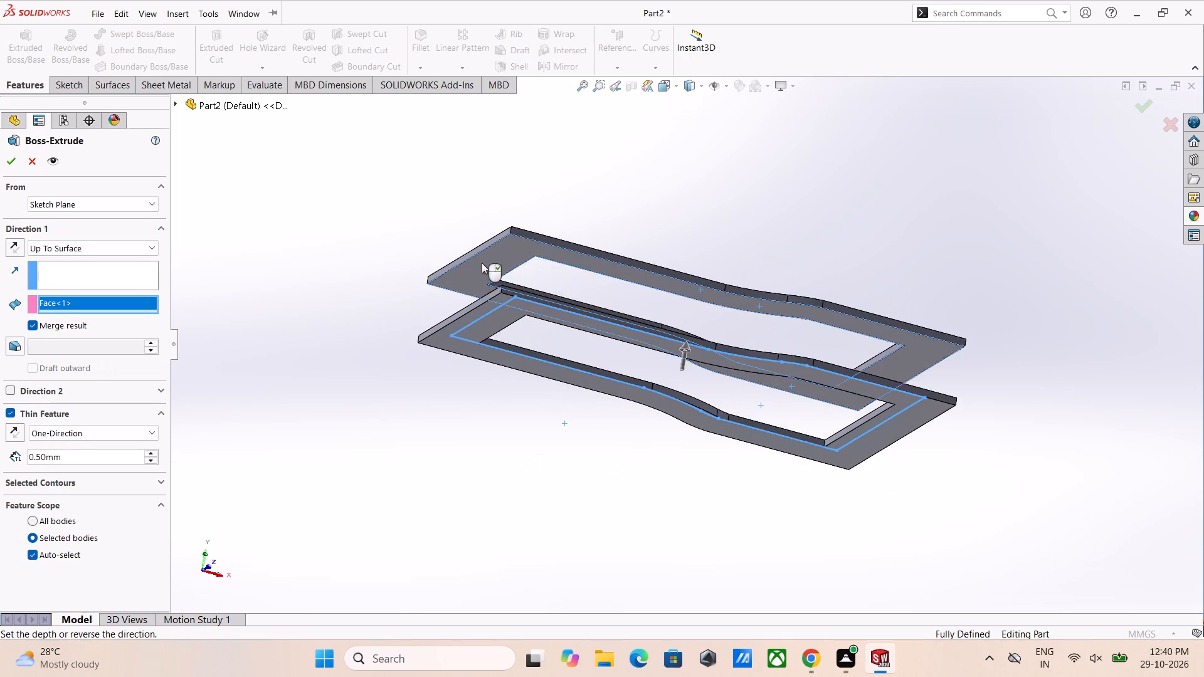
pyautogui.click(6, 156)
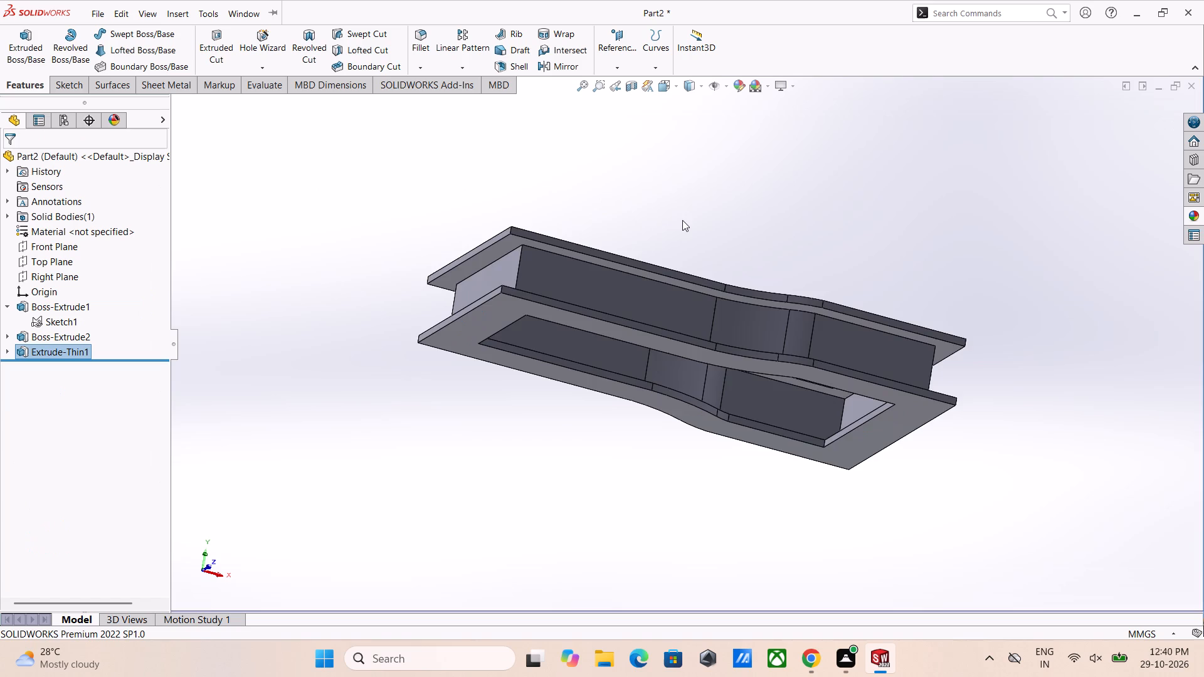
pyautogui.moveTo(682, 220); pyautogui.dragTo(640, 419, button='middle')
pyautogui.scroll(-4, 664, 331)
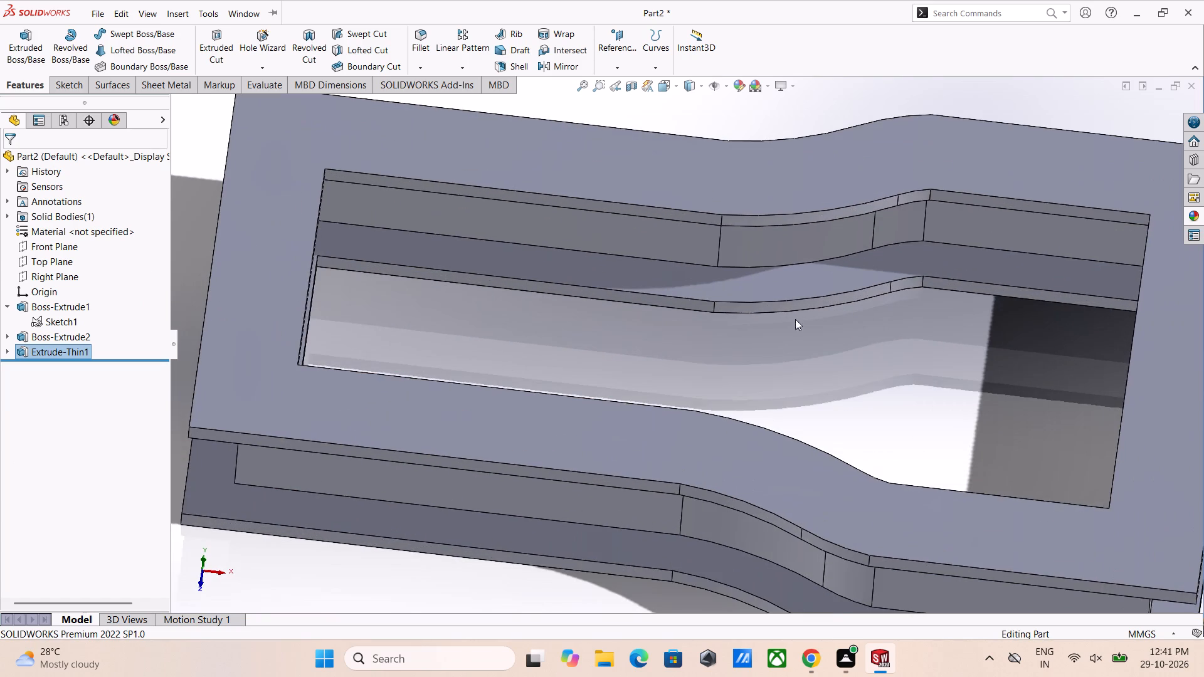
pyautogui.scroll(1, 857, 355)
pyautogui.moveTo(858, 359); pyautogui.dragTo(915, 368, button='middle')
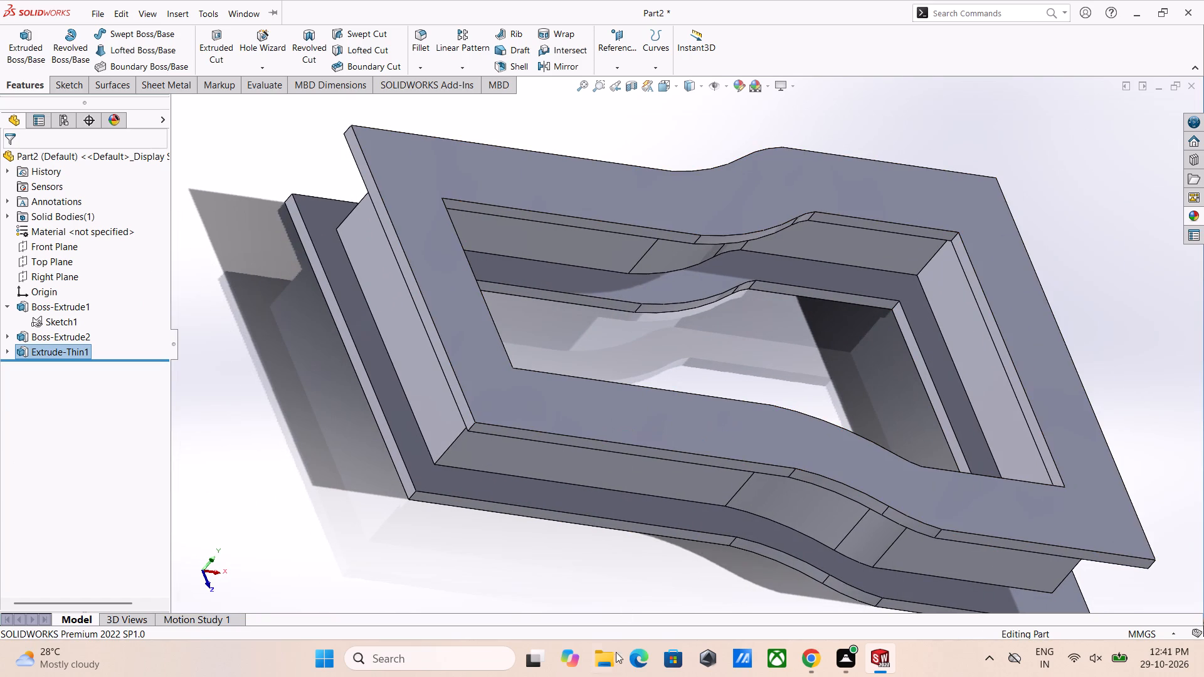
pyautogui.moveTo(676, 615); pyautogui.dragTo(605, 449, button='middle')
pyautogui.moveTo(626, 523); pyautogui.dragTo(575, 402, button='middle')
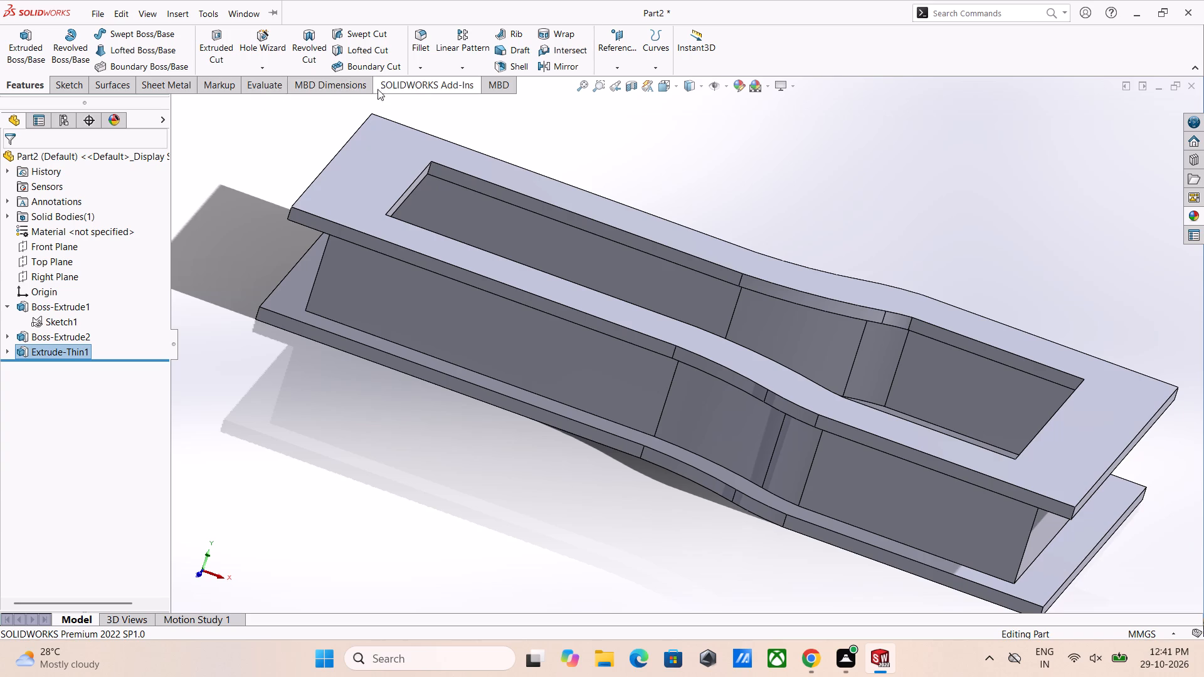
# Measure the distance between the outer faces of the thin wall's two short ends.
pyautogui.click(266, 88)
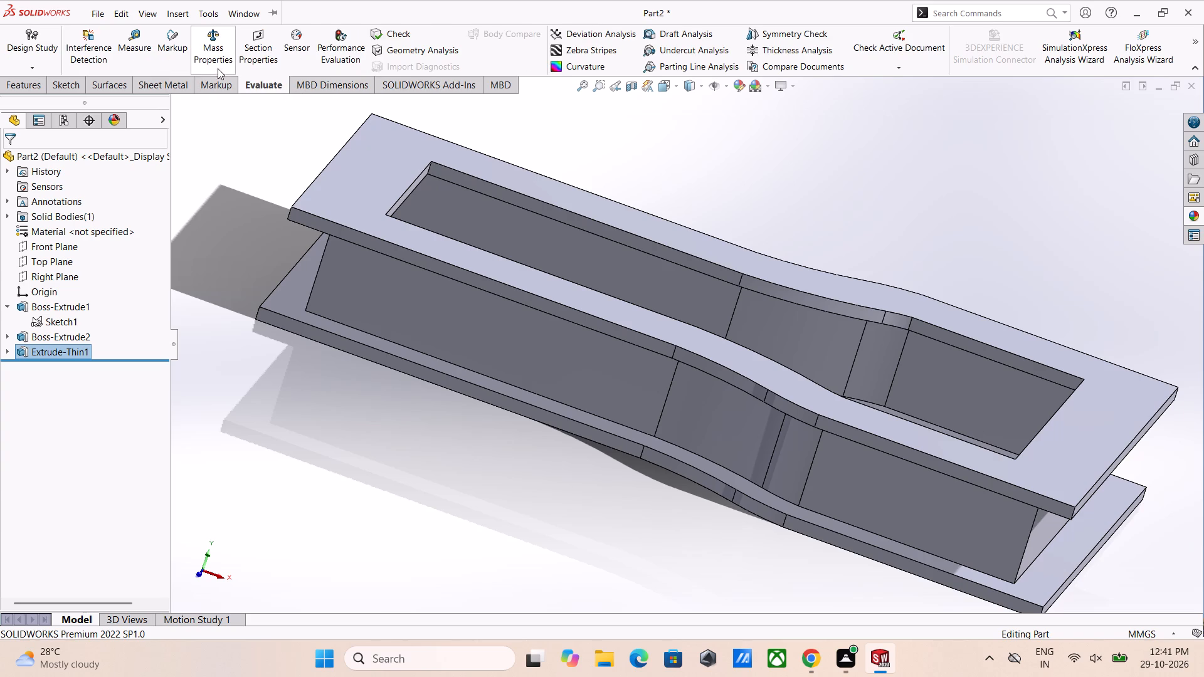
pyautogui.click(142, 41)
pyautogui.moveTo(504, 386); pyautogui.dragTo(583, 389, button='middle')
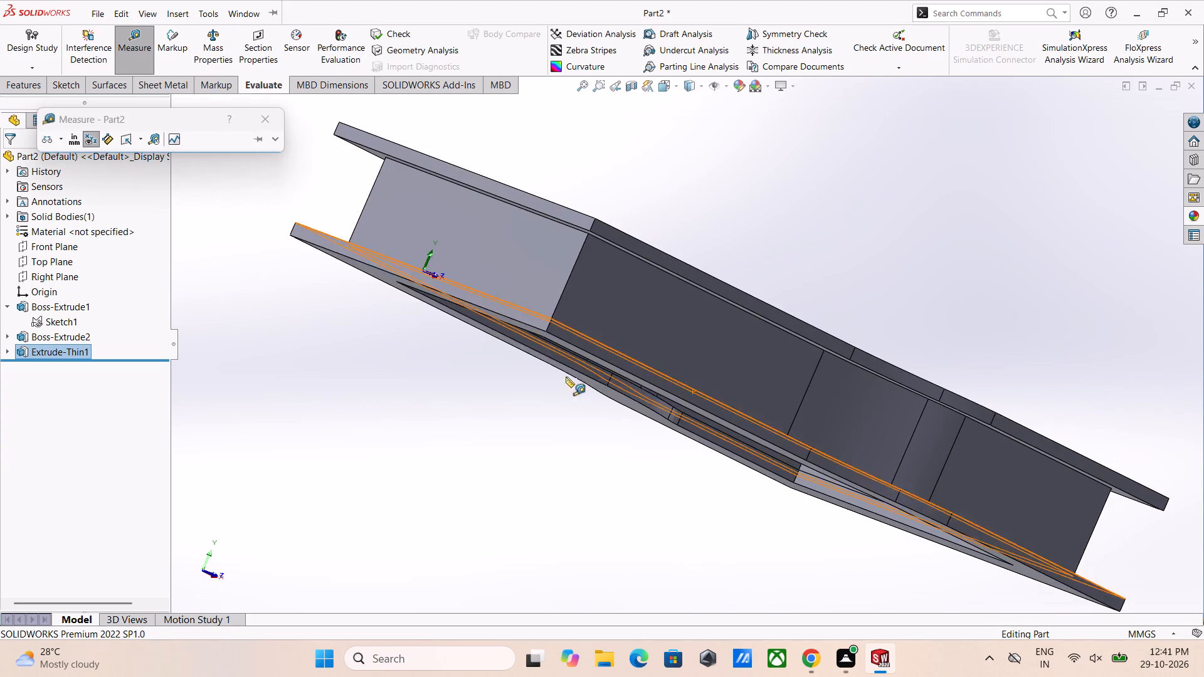
pyautogui.click(487, 241)
pyautogui.moveTo(932, 337); pyautogui.dragTo(815, 332, button='middle')
pyautogui.click(1062, 480)
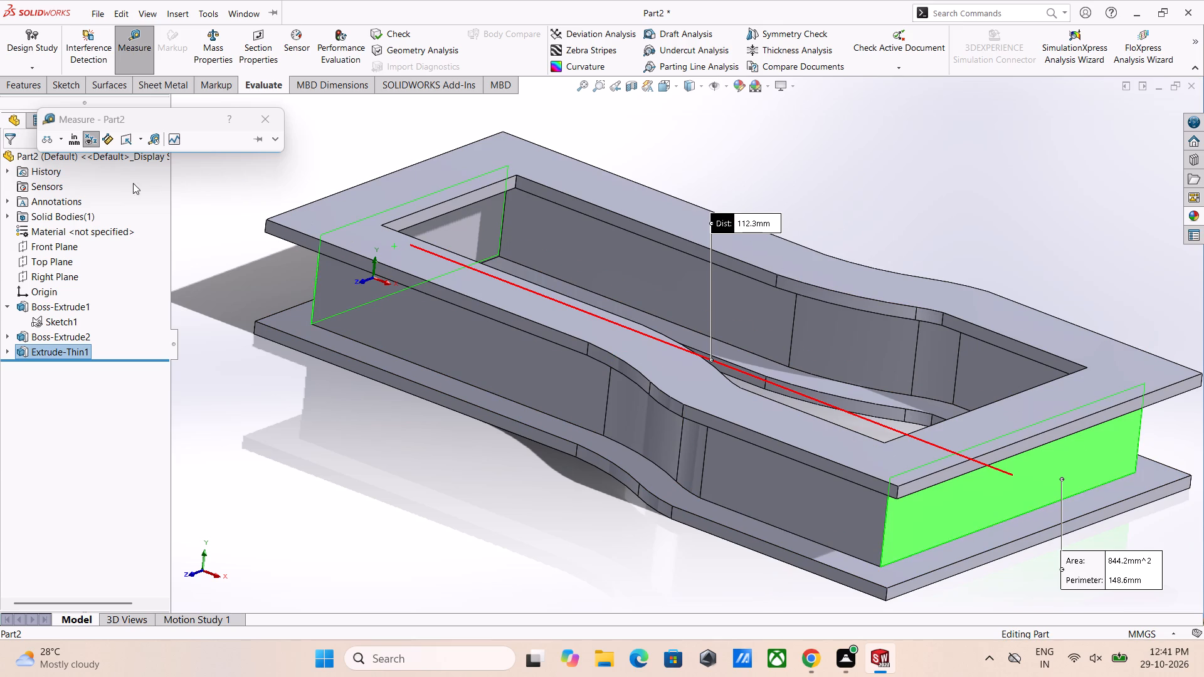
pyautogui.click(262, 124)
# Start a sketch on the second frame's narrow end face and convert the face's outline into sketch entities.
pyautogui.moveTo(358, 389); pyautogui.dragTo(372, 380, button='middle')
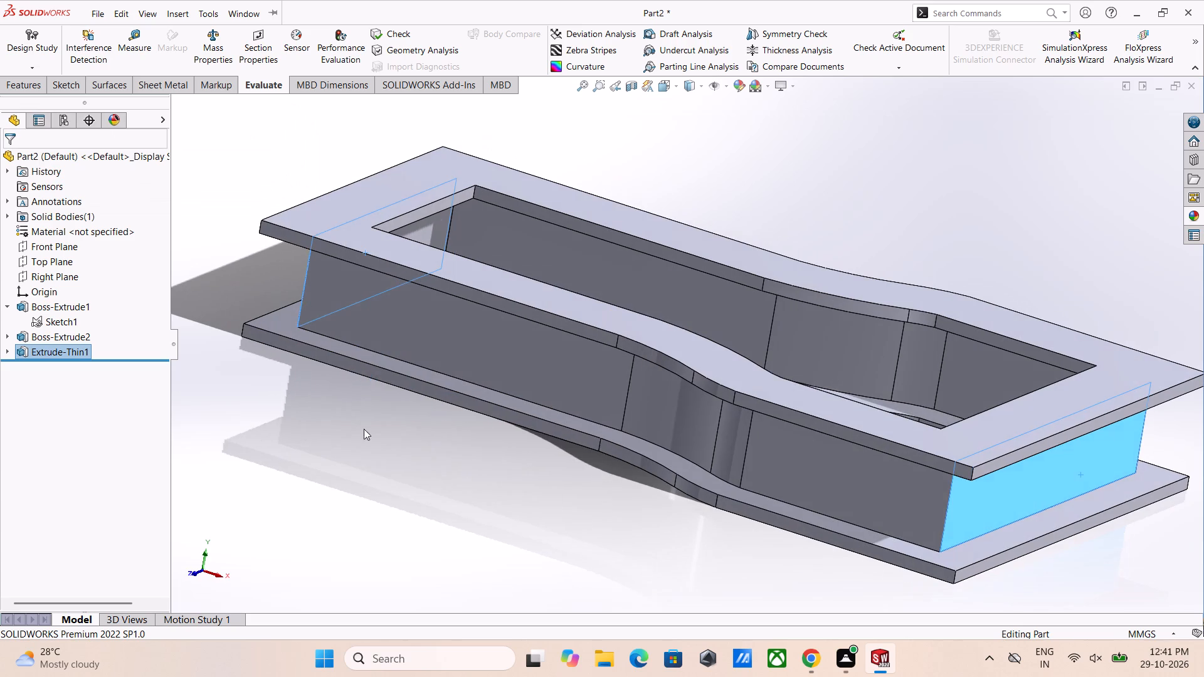
pyautogui.moveTo(346, 508); pyautogui.dragTo(352, 499)
pyautogui.moveTo(398, 444); pyautogui.dragTo(413, 454, button='middle')
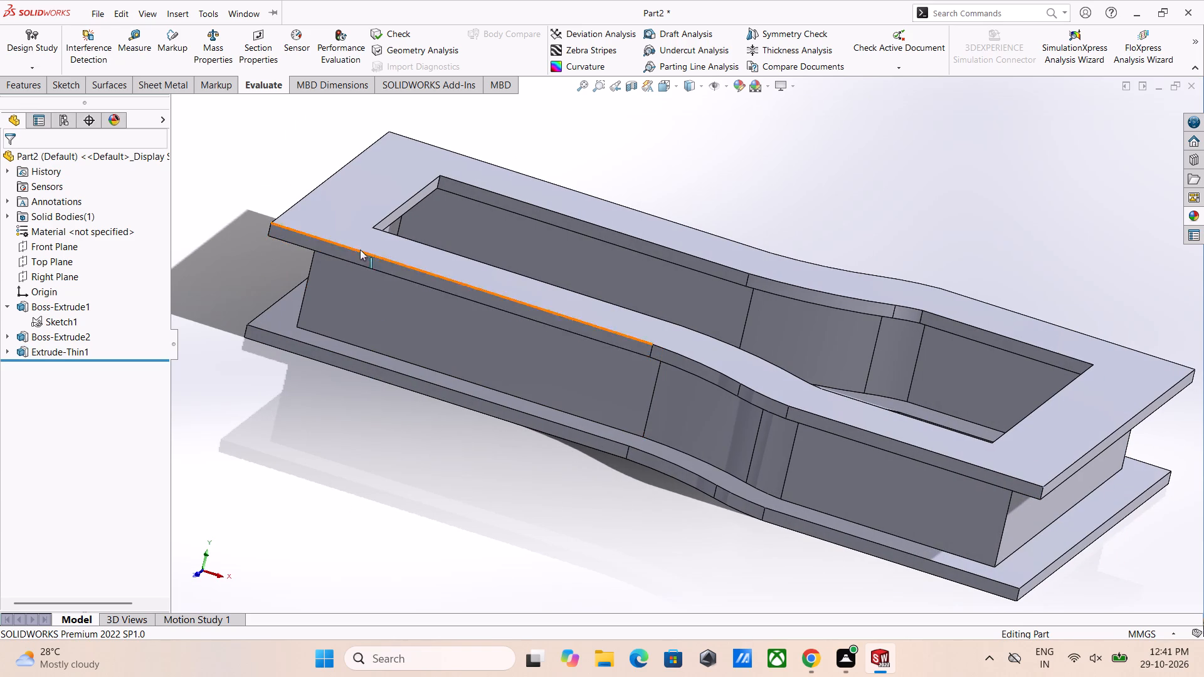
pyautogui.click(374, 266)
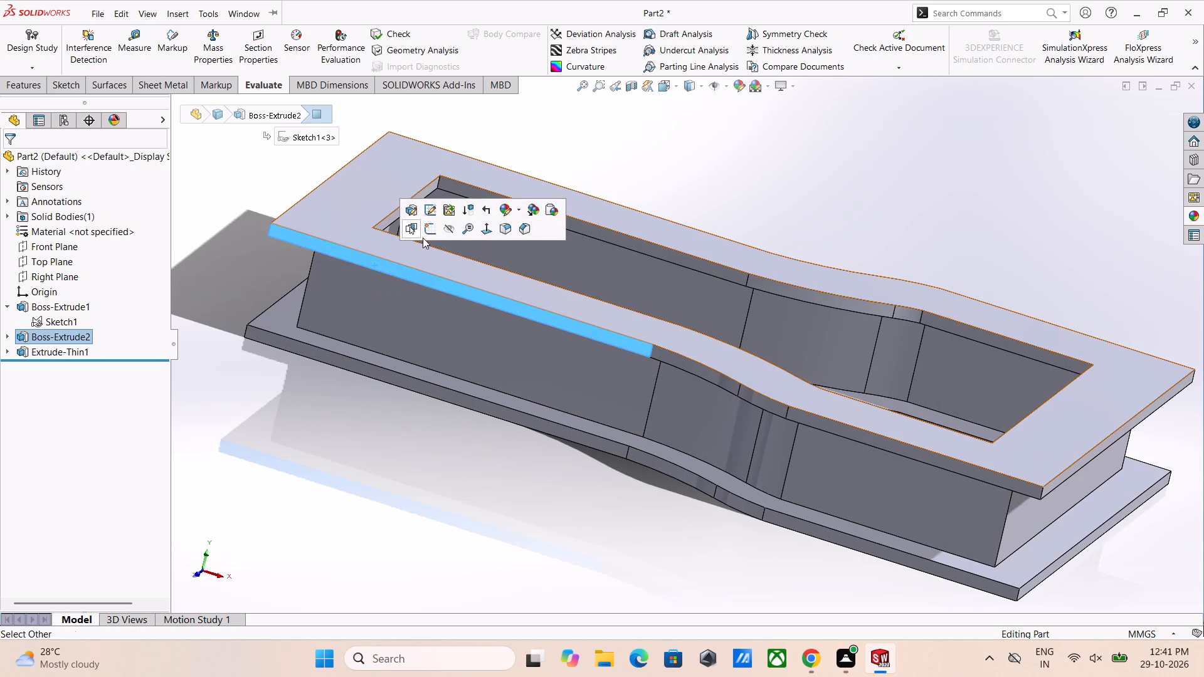
pyautogui.moveTo(750, 370); pyautogui.dragTo(673, 344, button='middle')
pyautogui.click(773, 404)
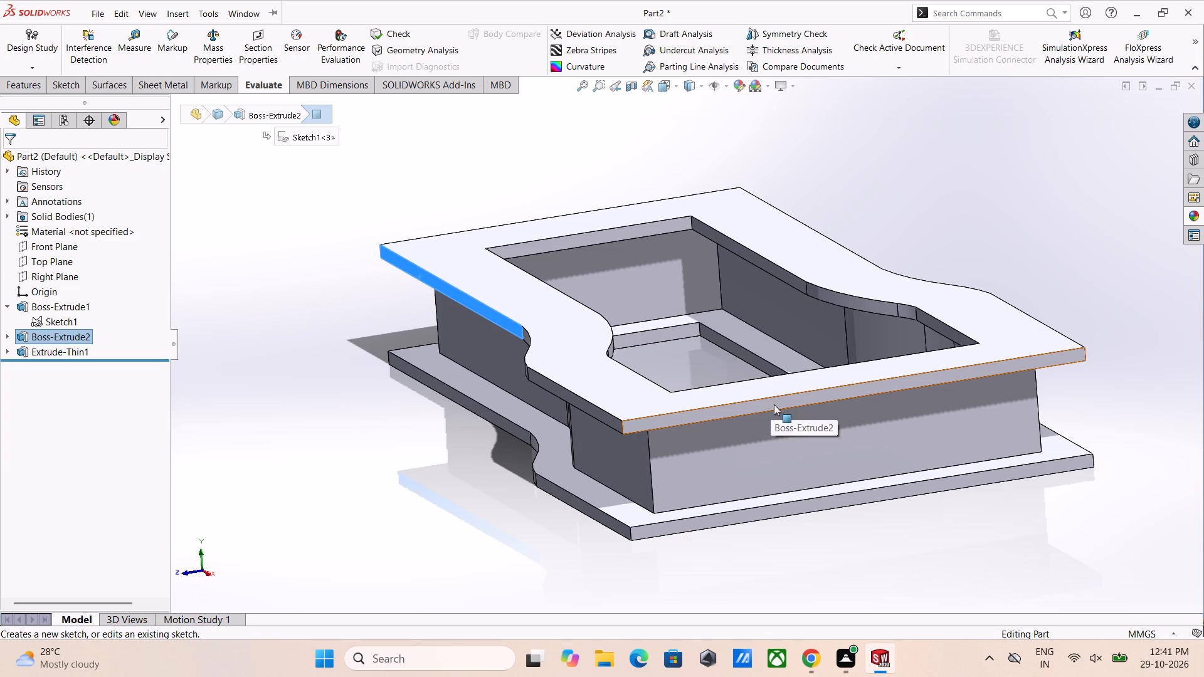
pyautogui.click(834, 365)
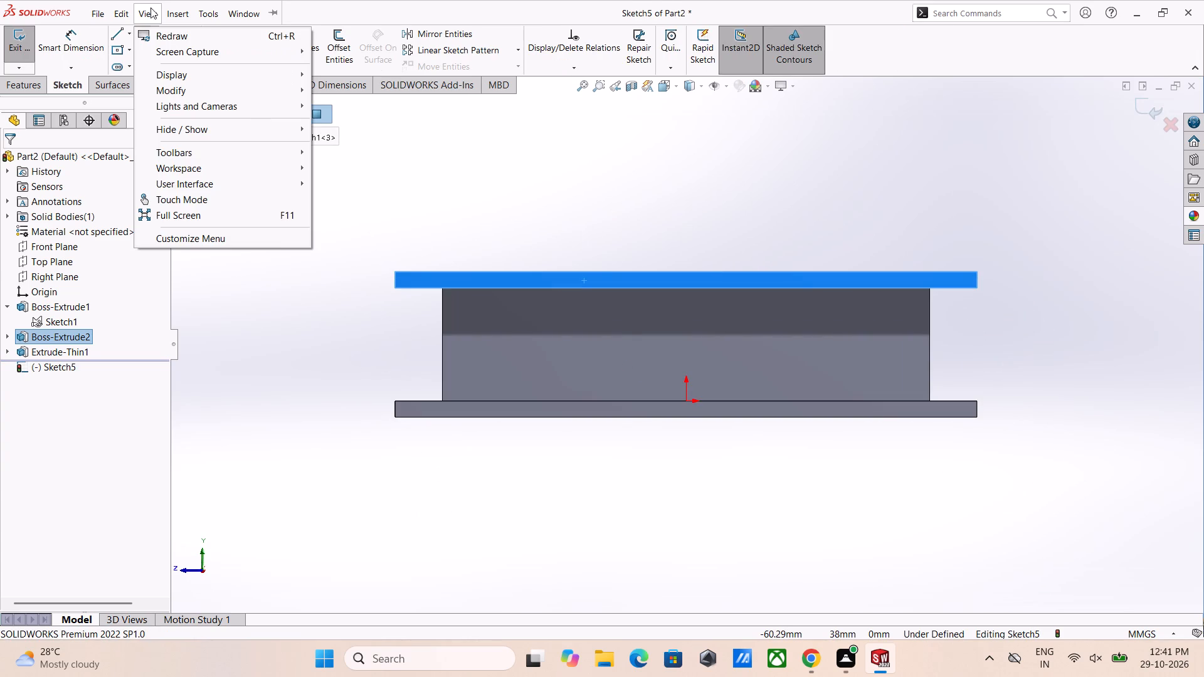
pyautogui.click(440, 206)
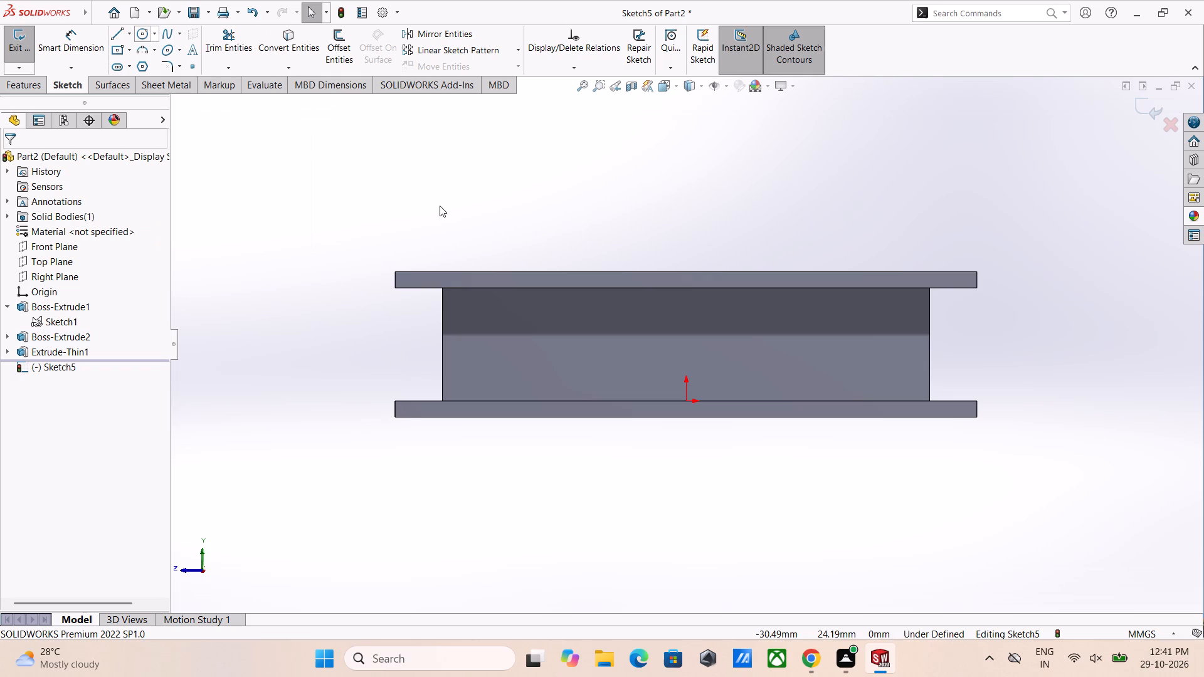
pyautogui.click(502, 281)
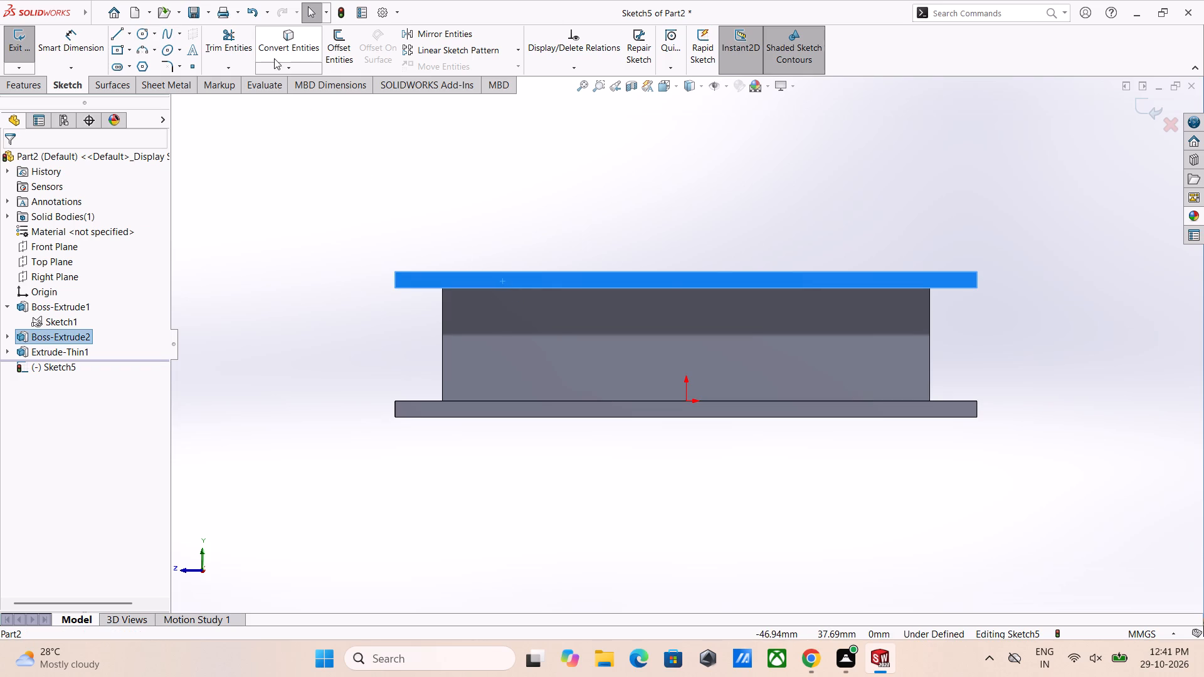
pyautogui.click(302, 45)
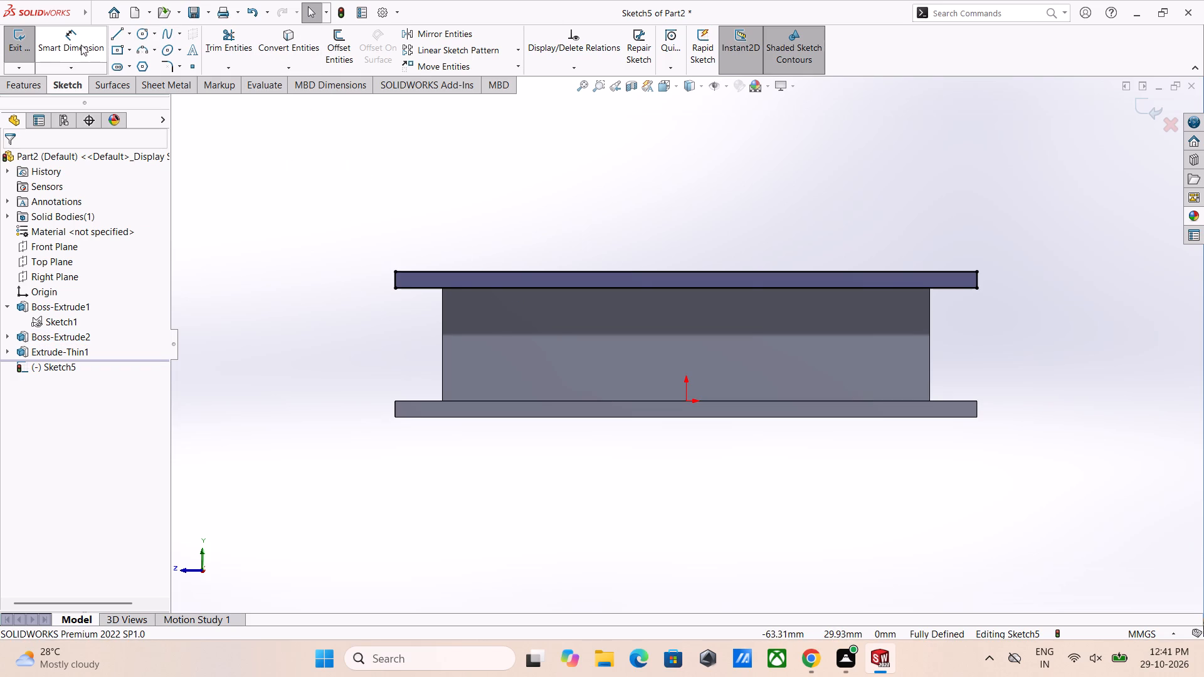
# Sketch a three-point arc of about 26 mm radius with both ends on the outline's upper edge, bulging down toward the origin.
pyautogui.click(145, 48)
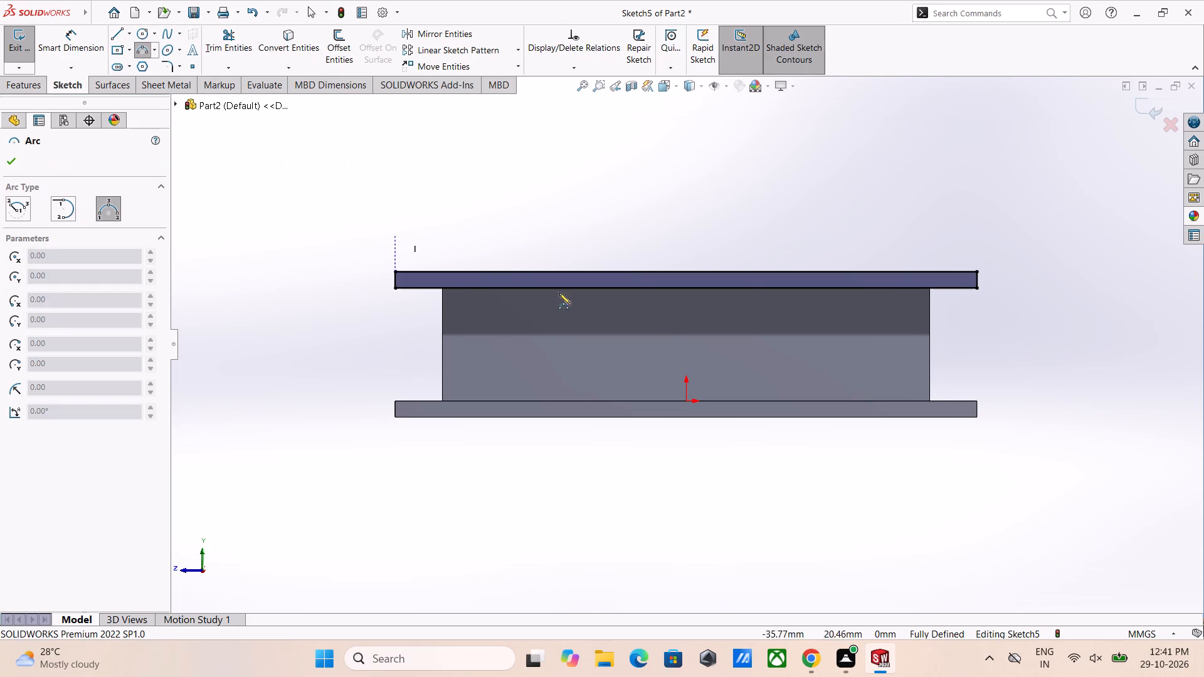
pyautogui.moveTo(531, 273); pyautogui.dragTo(540, 273)
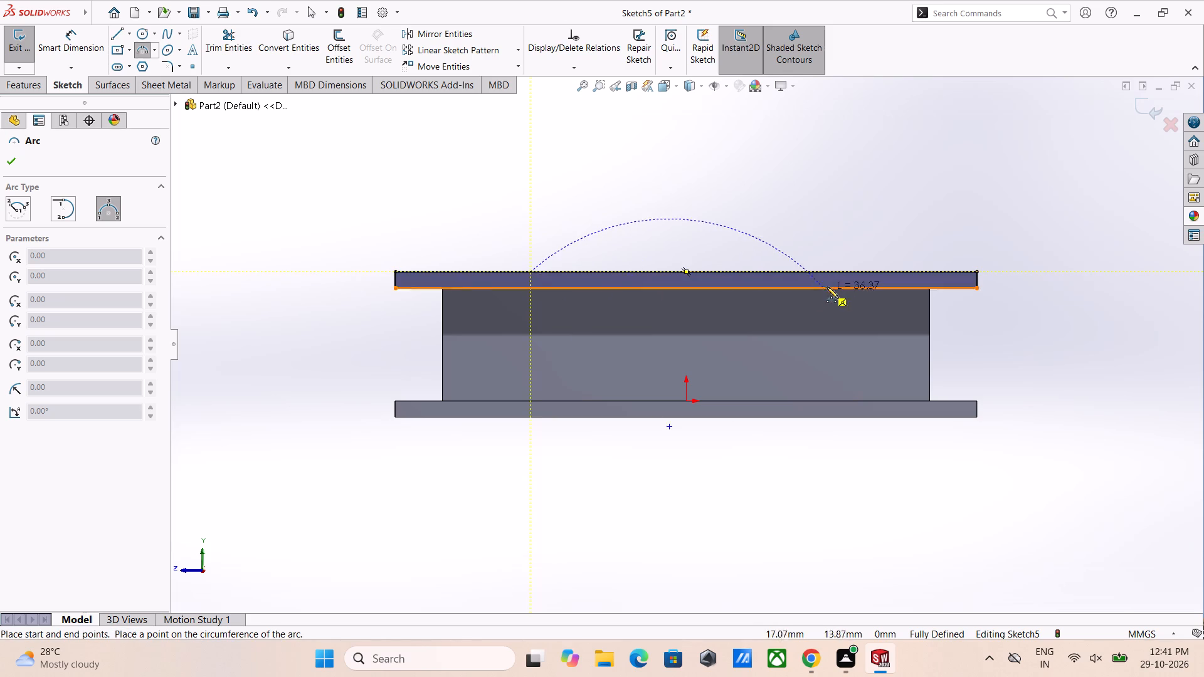
pyautogui.click(880, 273)
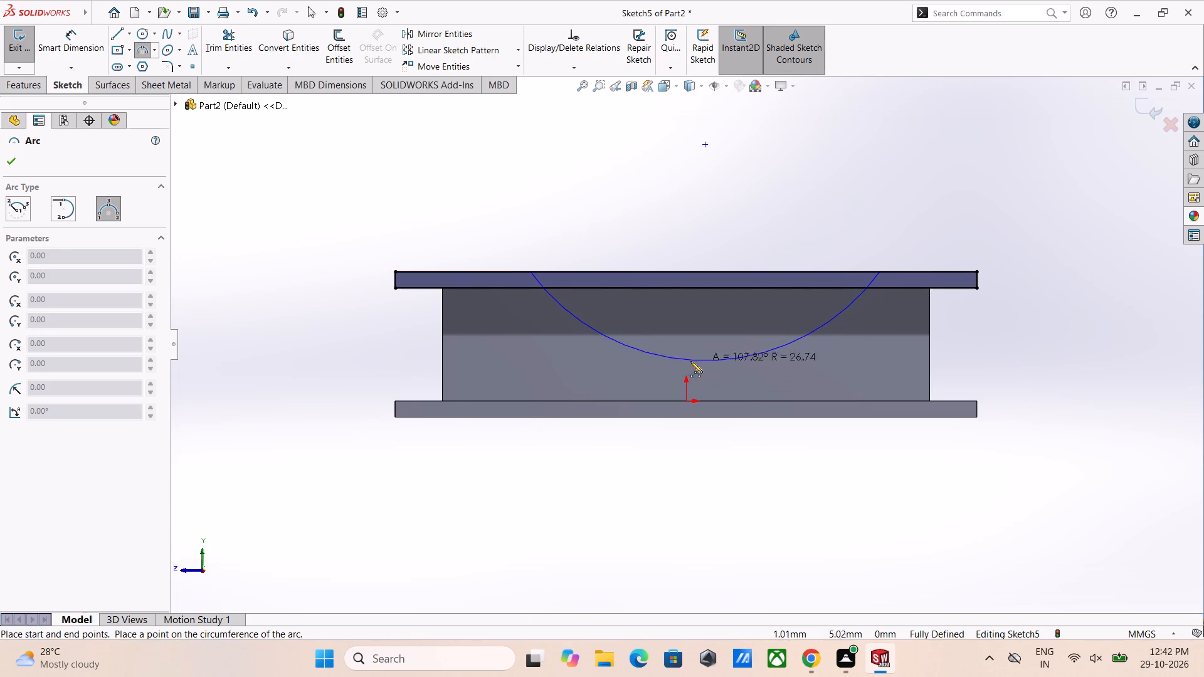
pyautogui.click(684, 362)
pyautogui.press('Escape')
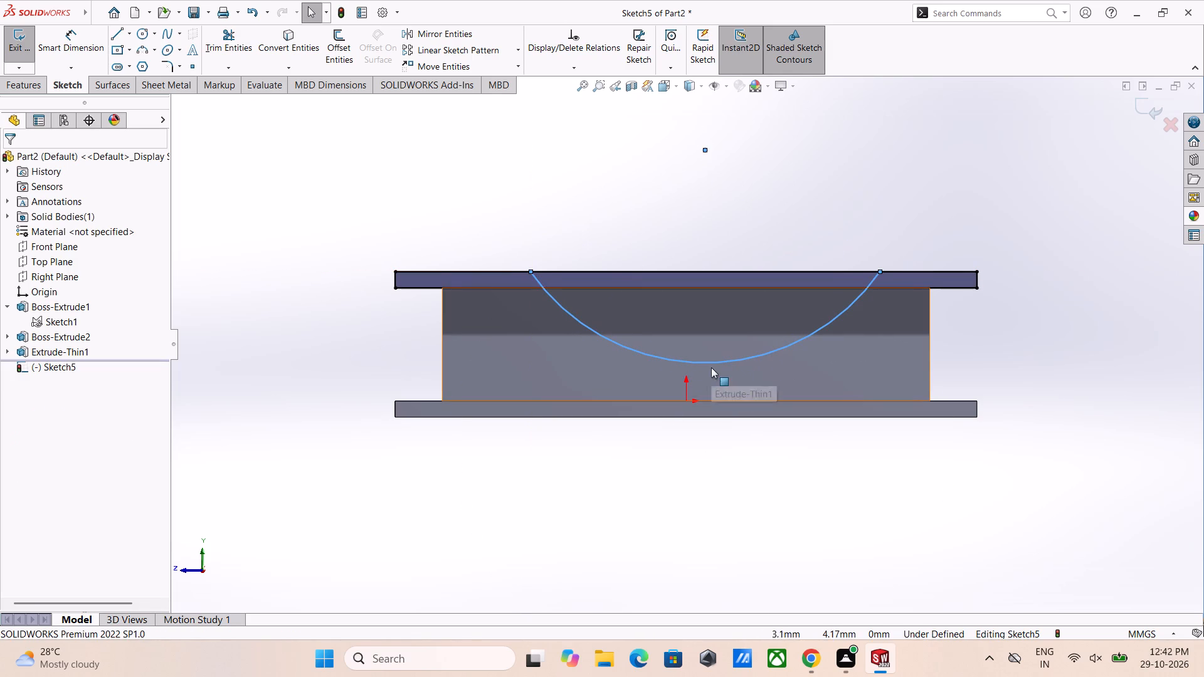
pyautogui.press('Escape')
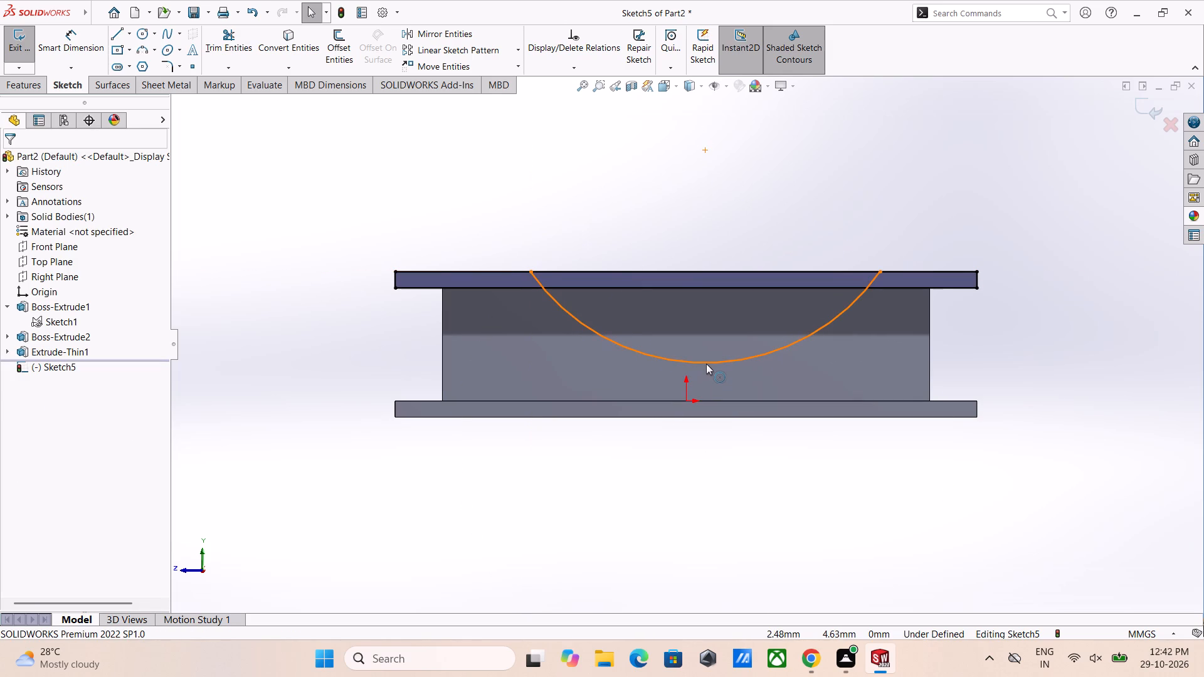
# Add a vertical relation between the arc's midpoint and the origin.
pyautogui.click(704, 363)
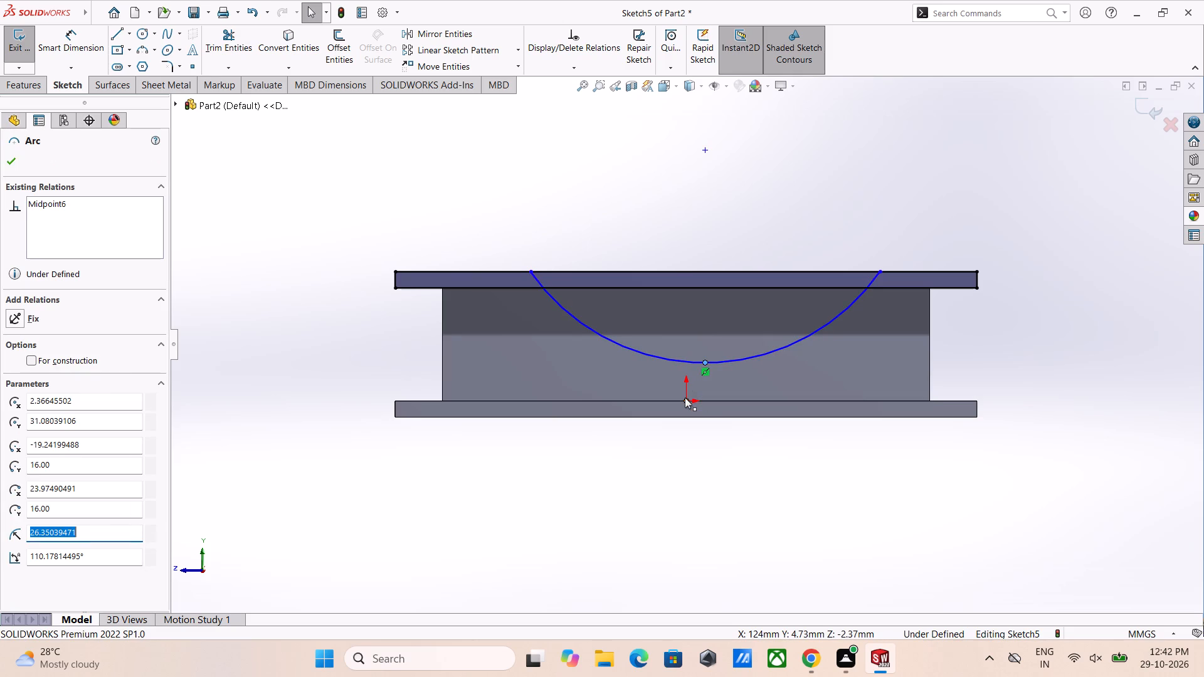
pyautogui.keyDown('ctrl'); pyautogui.click(685, 398); pyautogui.keyUp('ctrl')
pyautogui.click(742, 342)
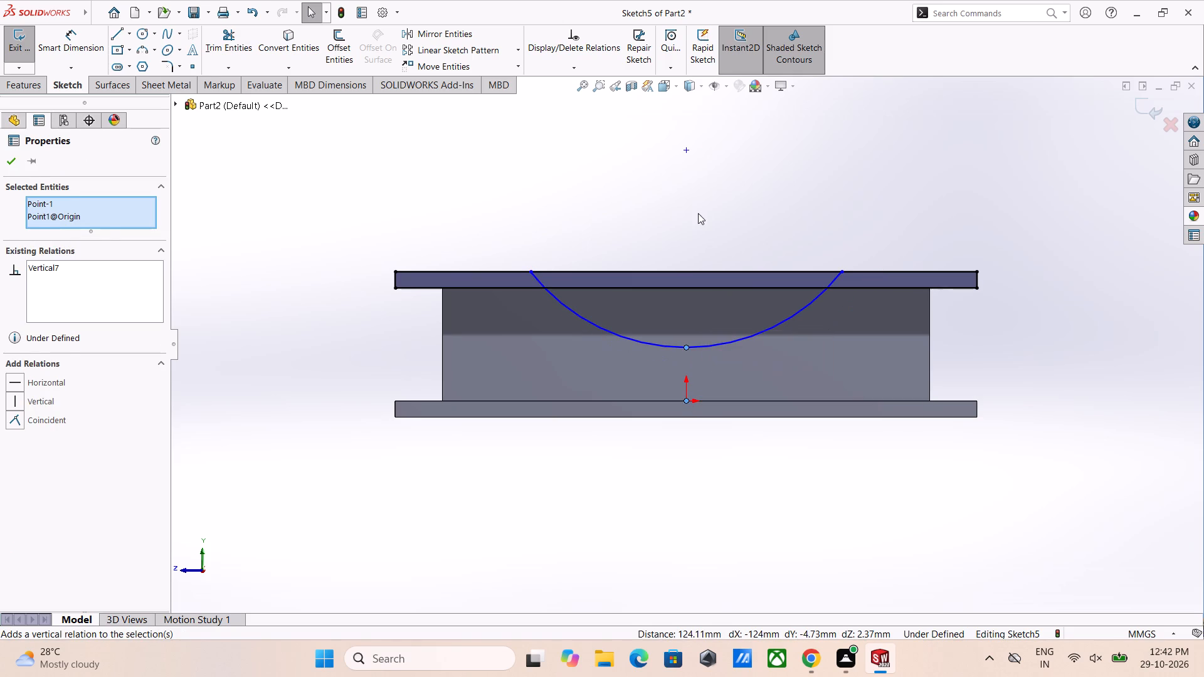
pyautogui.click(698, 209)
pyautogui.press('Escape')
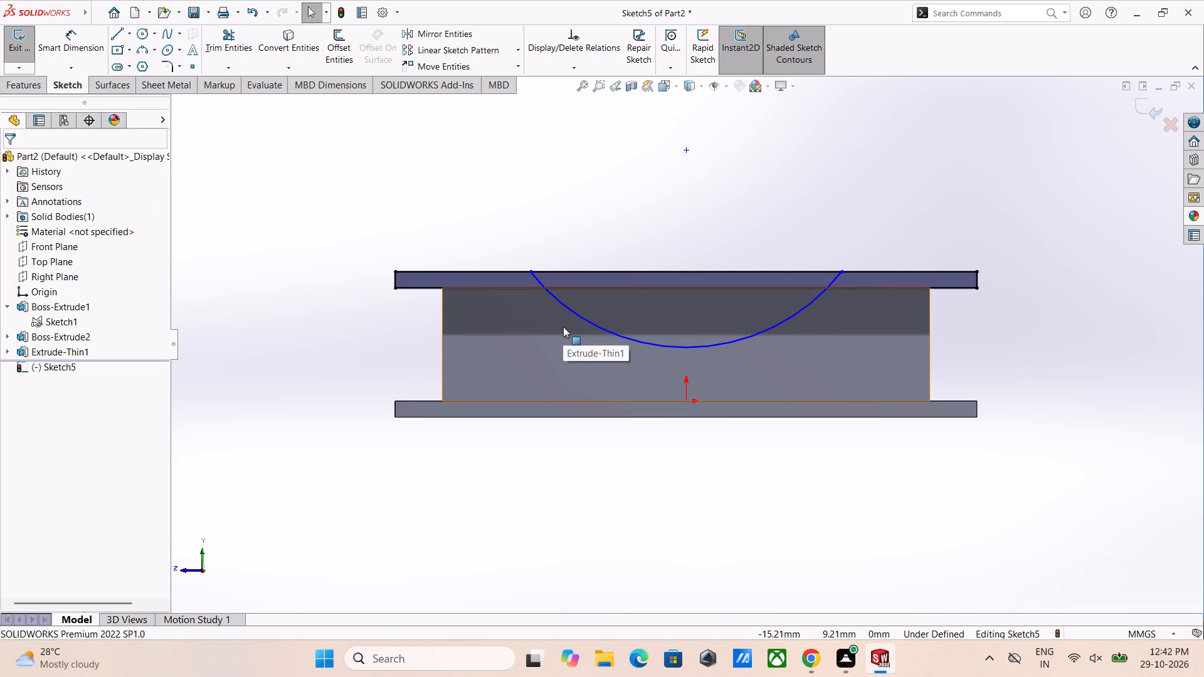
# Dimension the arc's radius as 35 mm.
pyautogui.scroll(-4, 826, 312)
pyautogui.scroll(3, 839, 329)
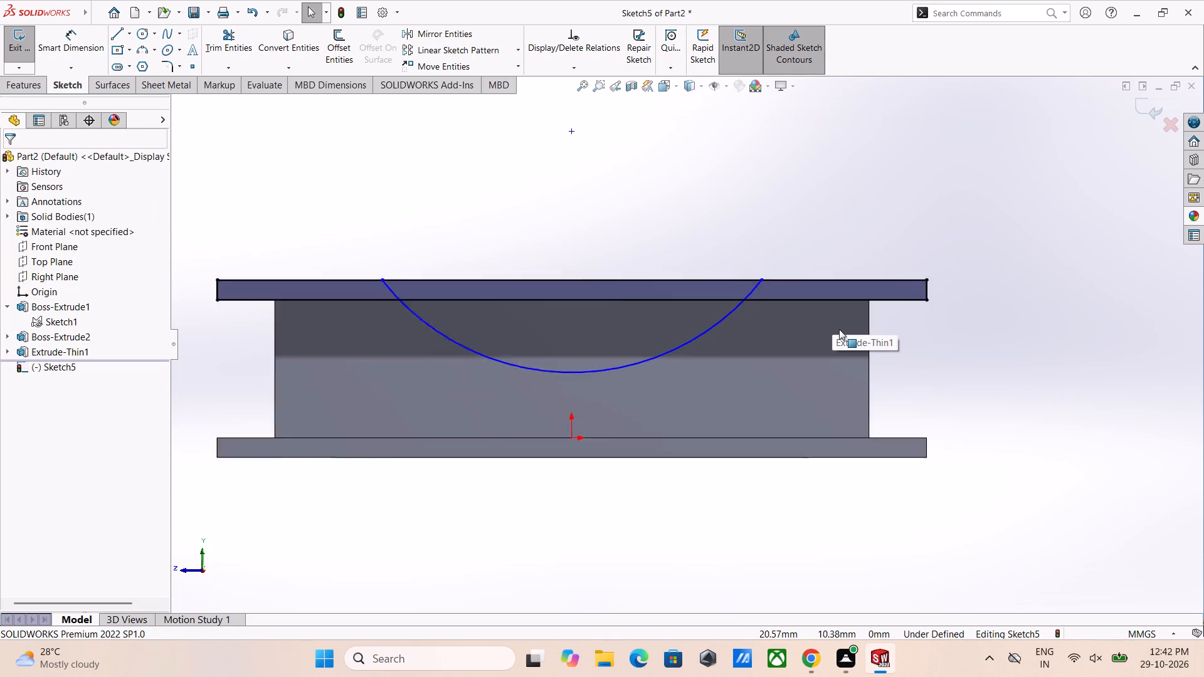
pyautogui.scroll(1, 839, 329)
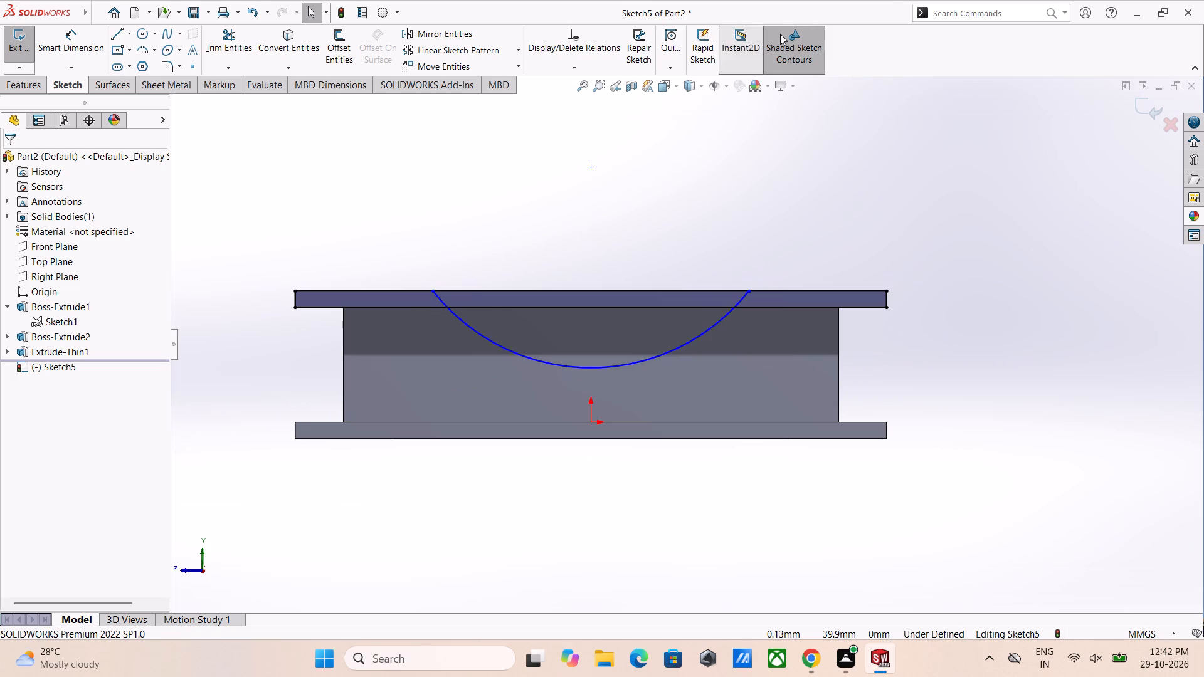
pyautogui.moveTo(1013, 258); pyautogui.dragTo(953, 118, button='right')
pyautogui.moveTo(630, 364); pyautogui.dragTo(634, 357)
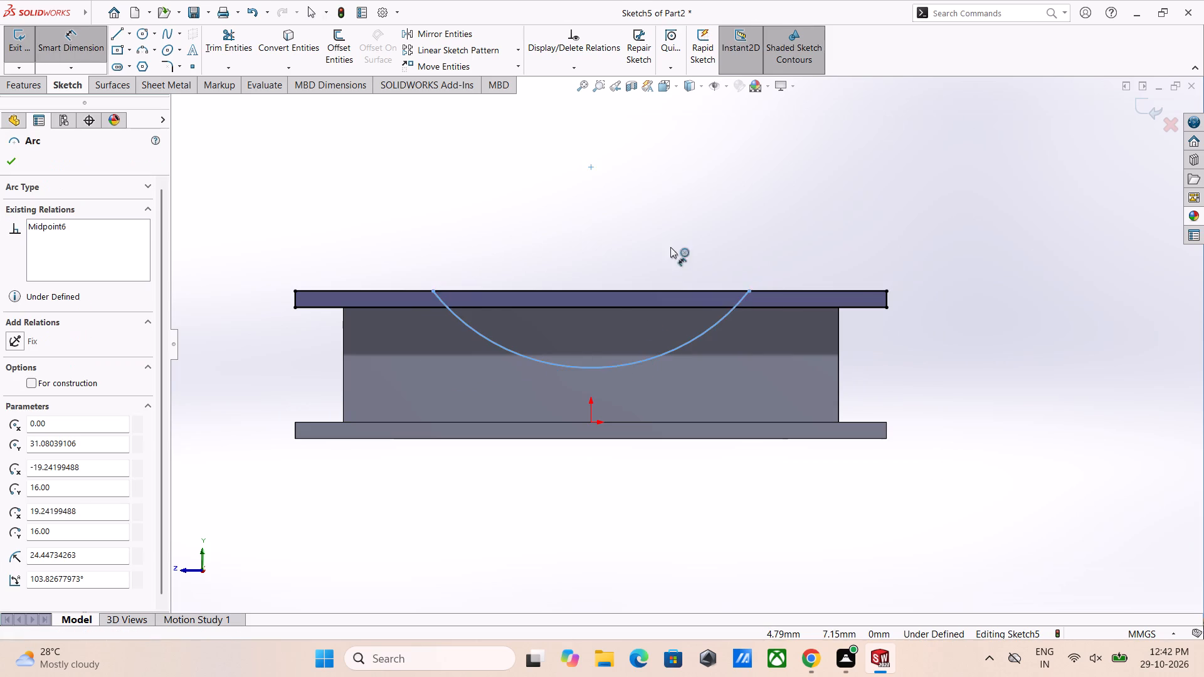
pyautogui.click(758, 498)
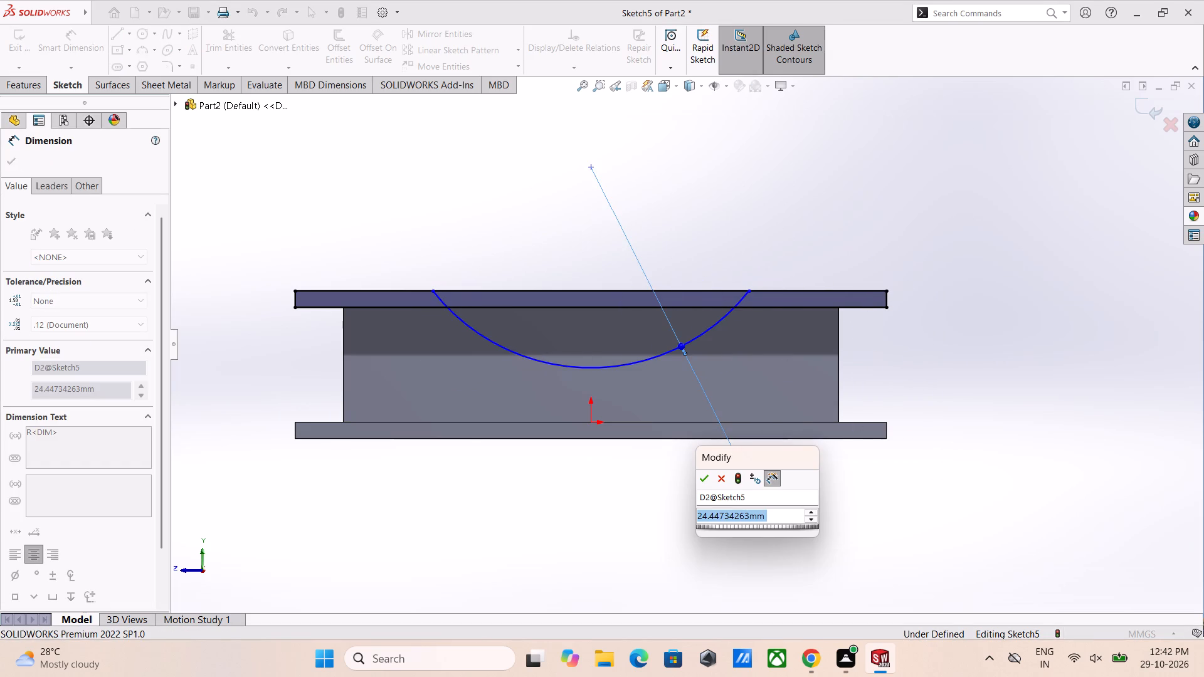
pyautogui.write('35')
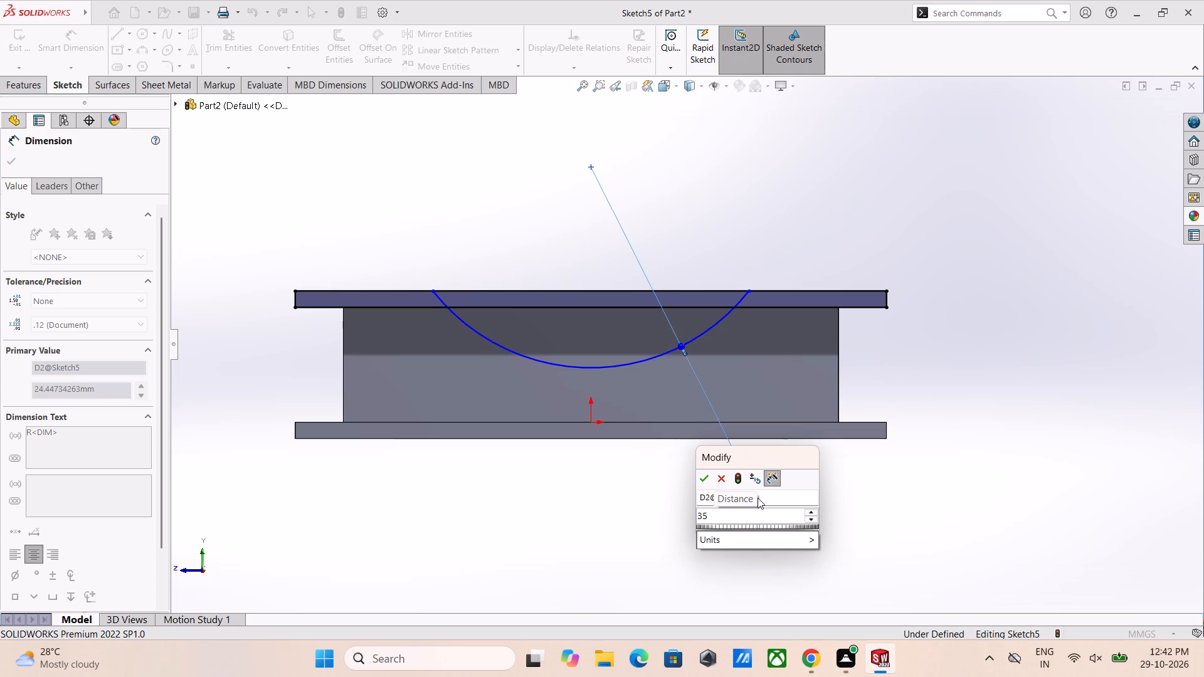
pyautogui.press('Return')
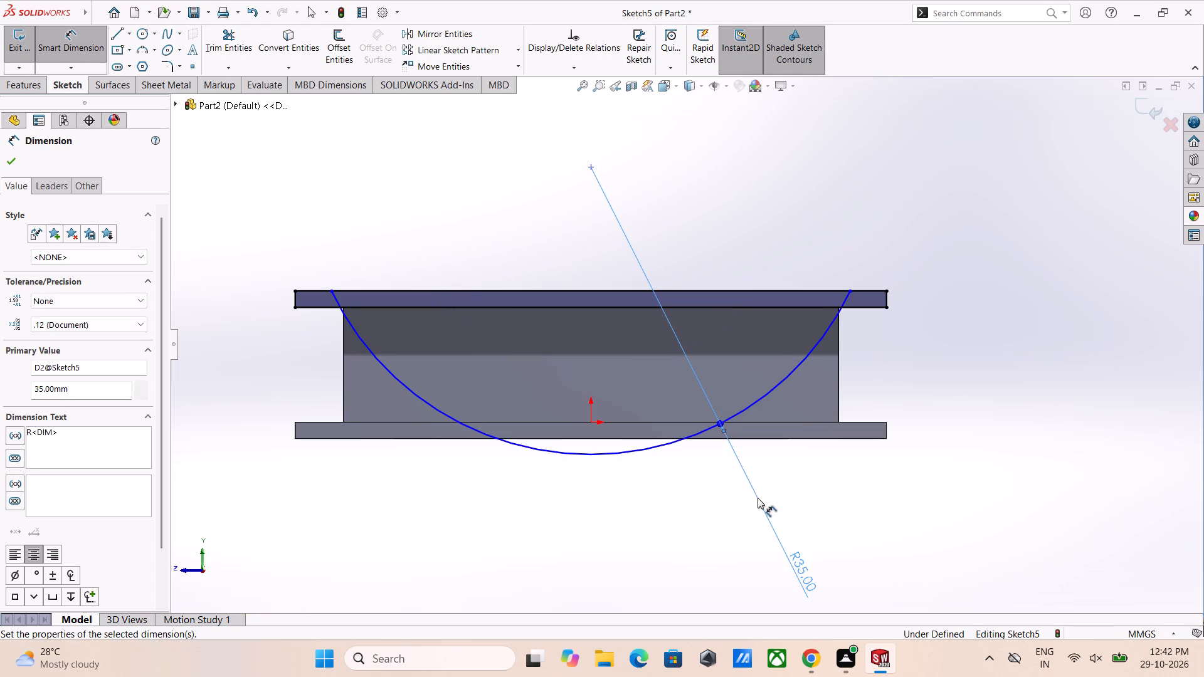
pyautogui.click(626, 525)
pyautogui.press('Escape')
# Draw a horizontal construction line about 50 mm long from the arc's lowest point, extending past the frame's end.
pyautogui.moveTo(665, 567); pyautogui.dragTo(568, 535, button='right')
pyautogui.click(589, 456)
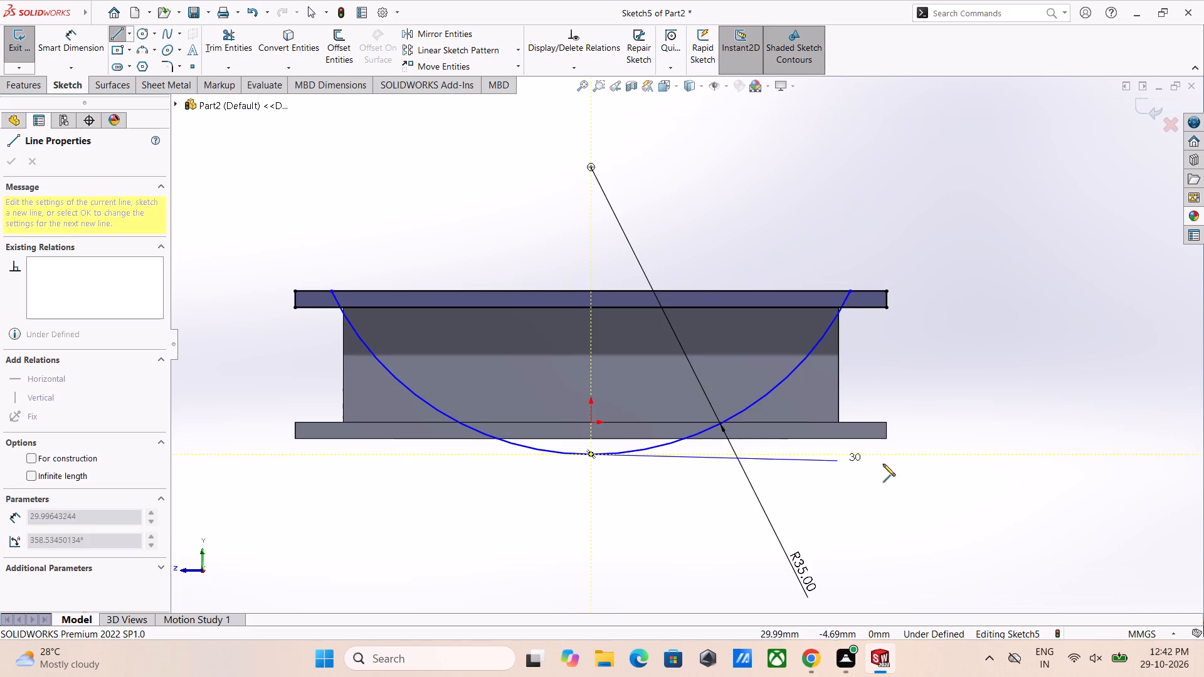
pyautogui.click(1002, 453)
pyautogui.rightClick(1002, 453)
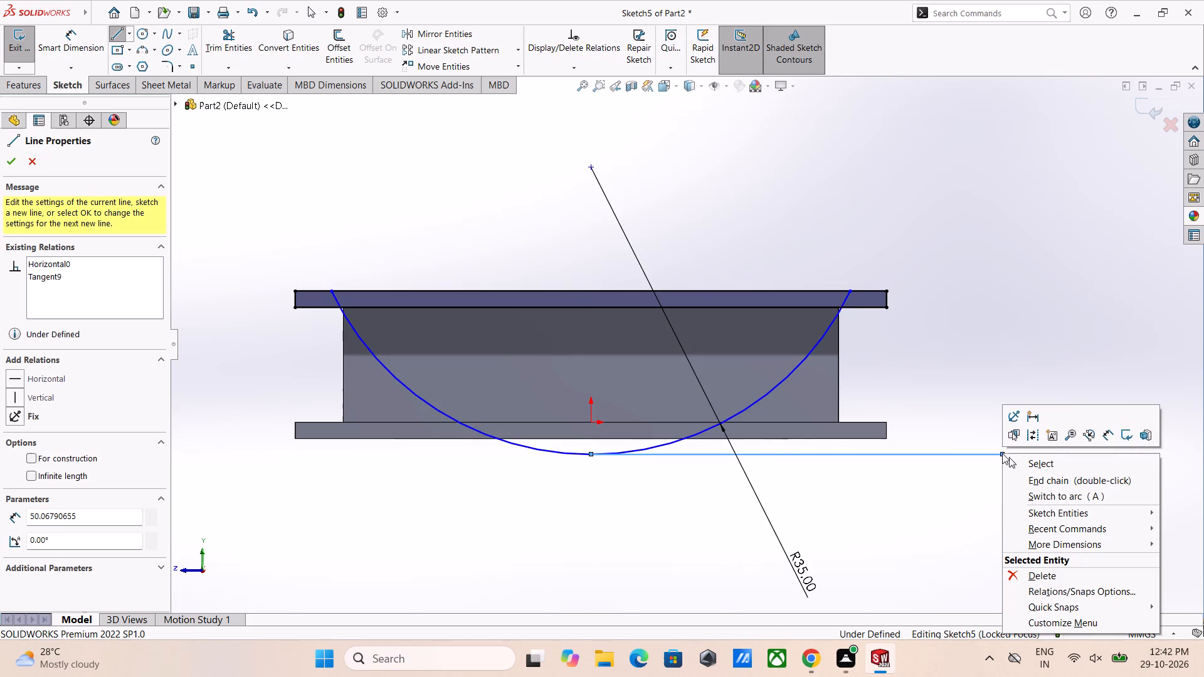
pyautogui.click(1032, 436)
# Dimension the construction line 7 mm below the outline's upper edge and finish the sketch.
pyautogui.moveTo(1019, 520); pyautogui.dragTo(1034, 367, button='right')
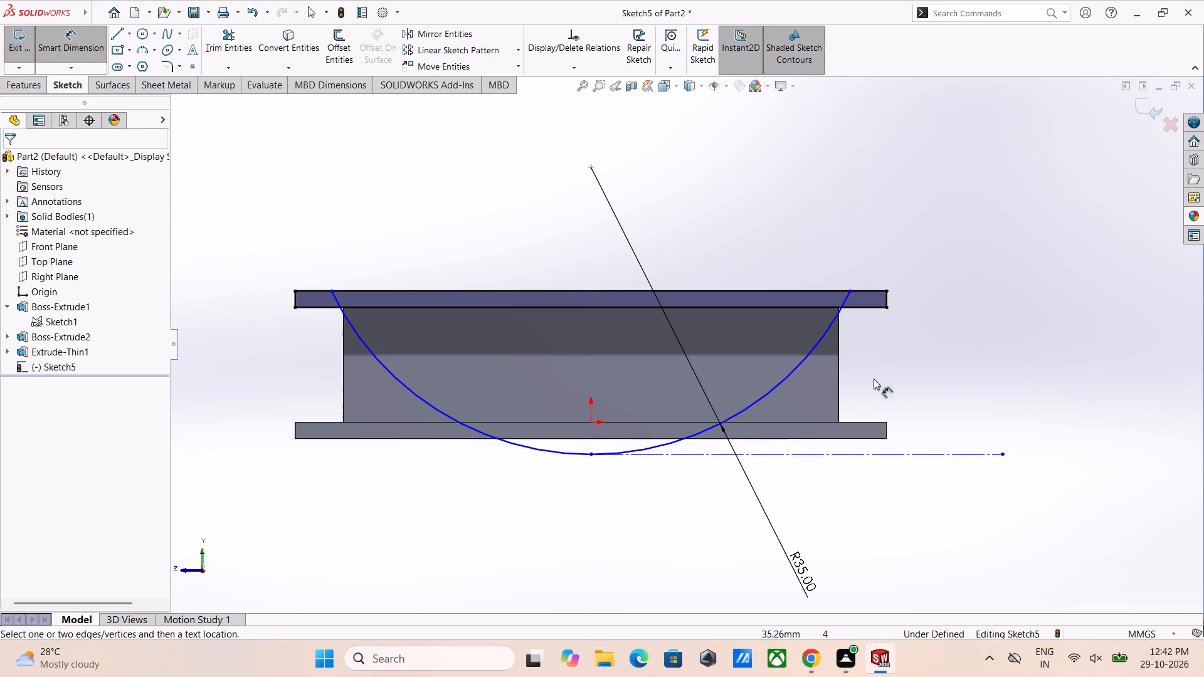
pyautogui.click(874, 291)
pyautogui.click(921, 453)
pyautogui.click(944, 372)
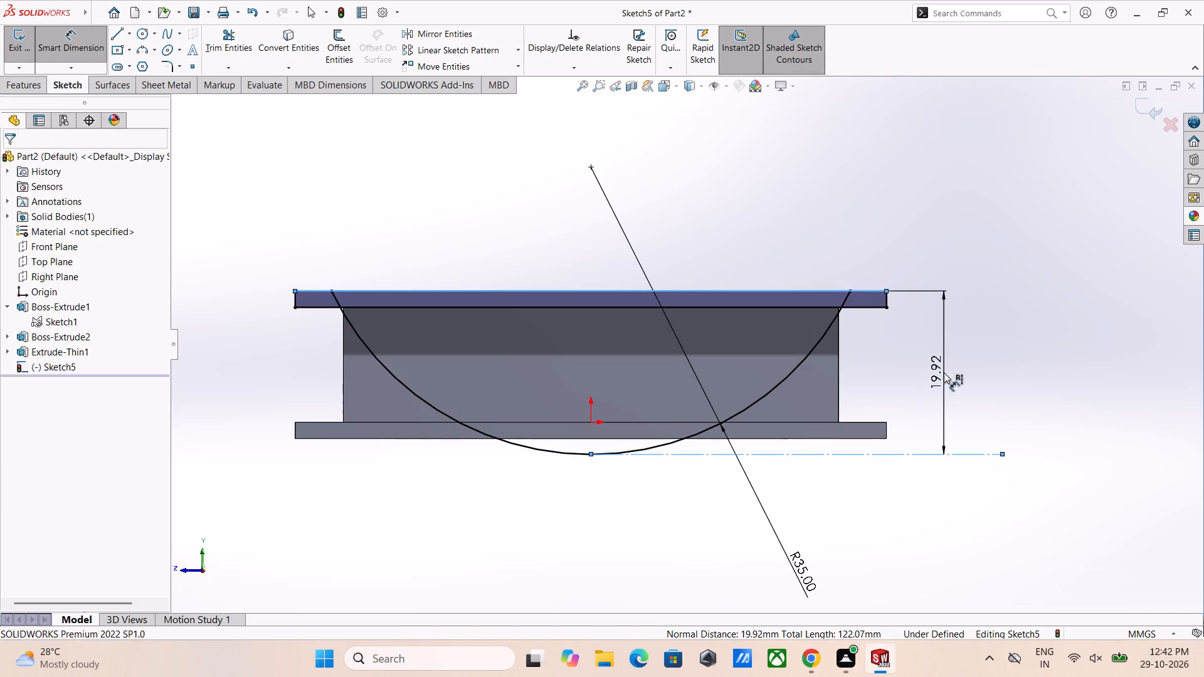
pyautogui.press('7')
pyautogui.press('Return')
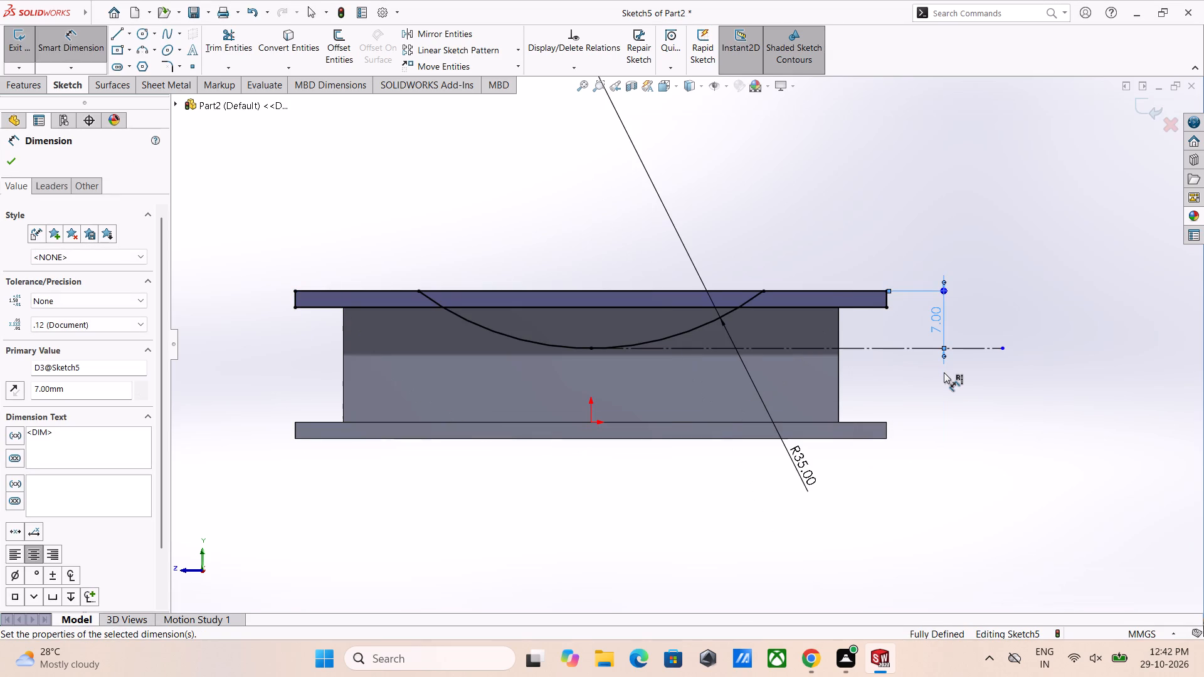
pyautogui.rightClick(975, 406)
pyautogui.click(1024, 288)
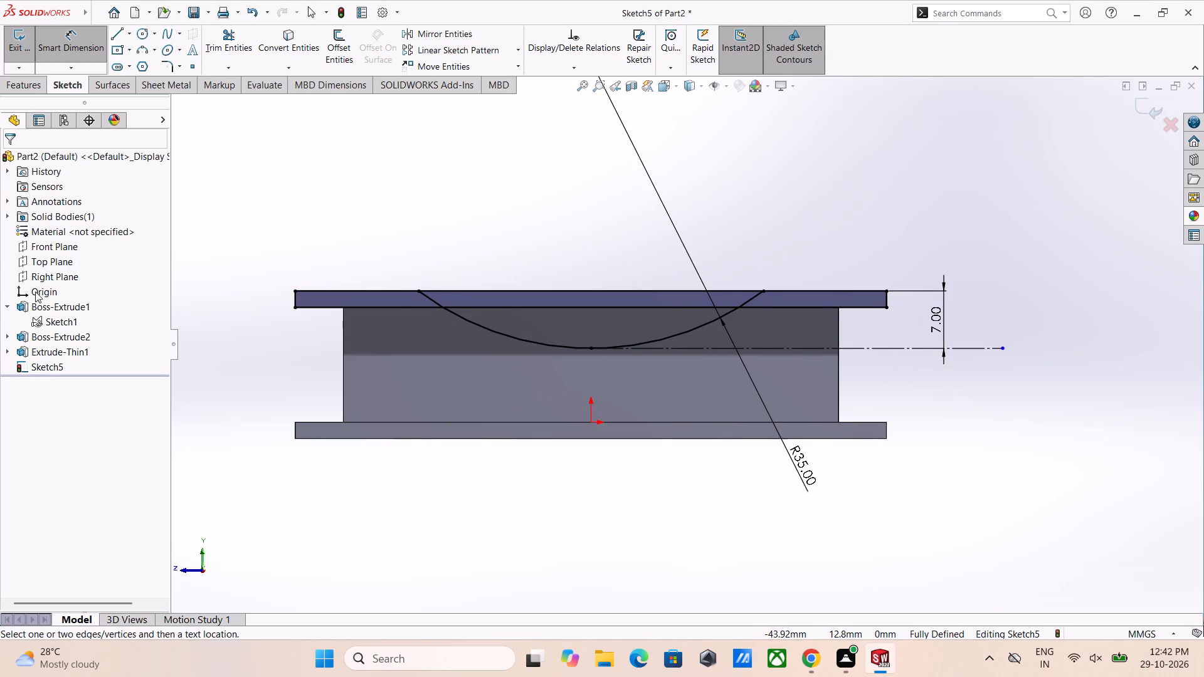
pyautogui.click(18, 53)
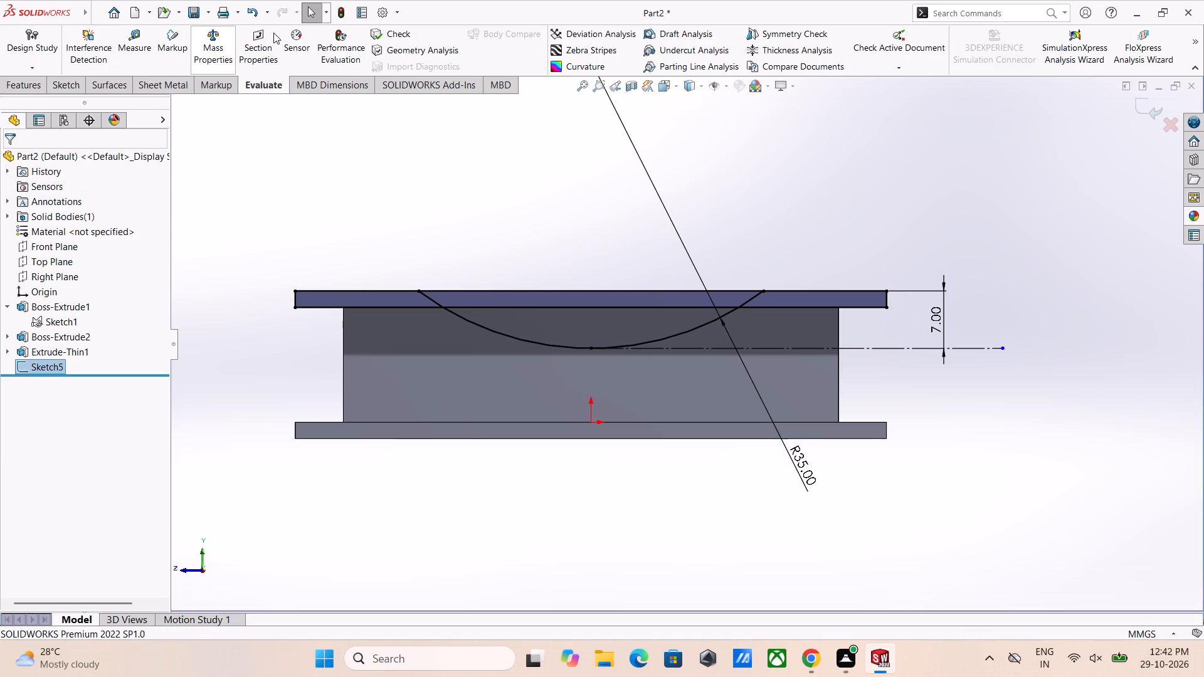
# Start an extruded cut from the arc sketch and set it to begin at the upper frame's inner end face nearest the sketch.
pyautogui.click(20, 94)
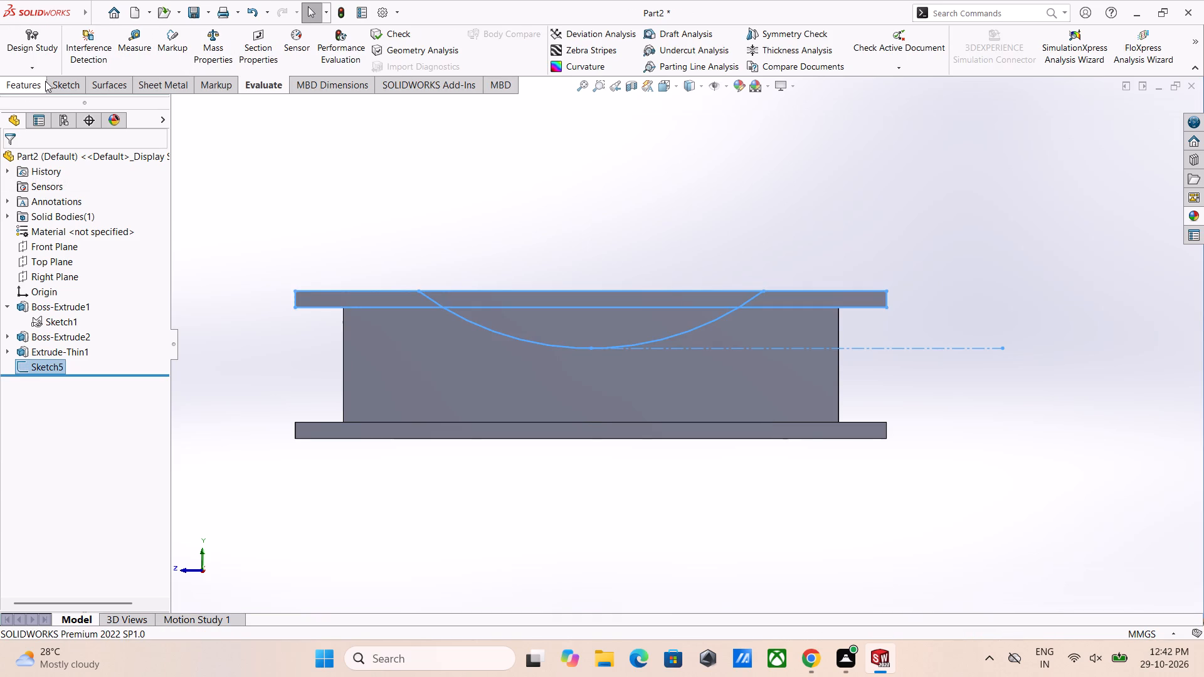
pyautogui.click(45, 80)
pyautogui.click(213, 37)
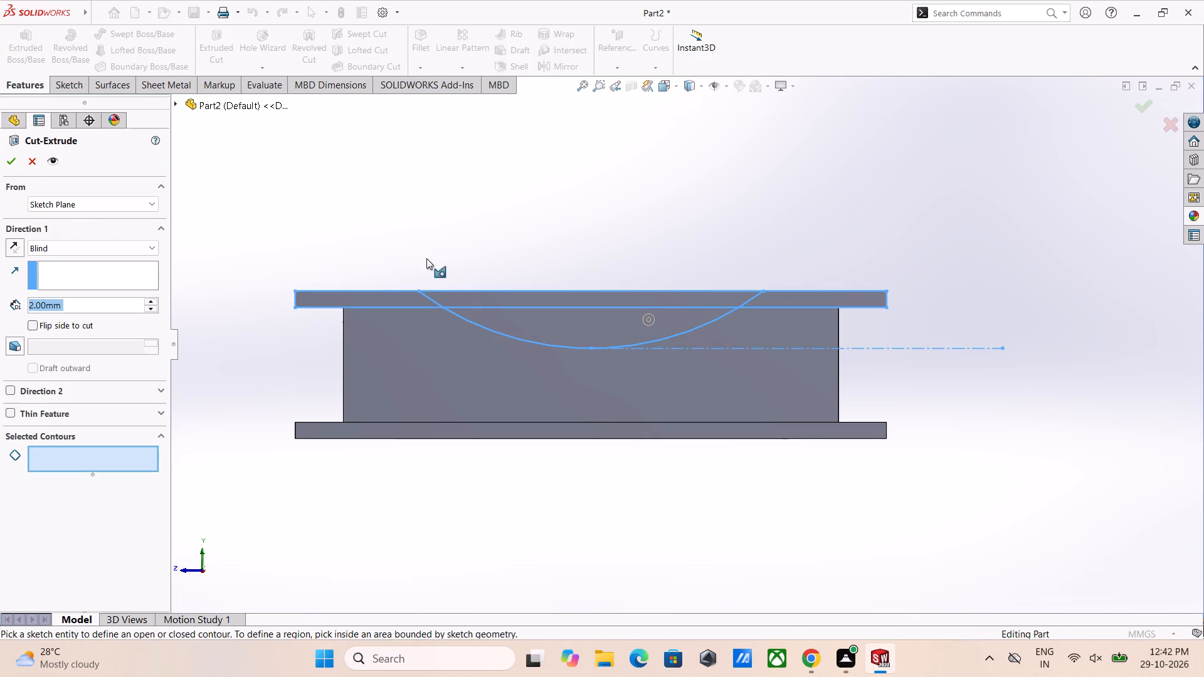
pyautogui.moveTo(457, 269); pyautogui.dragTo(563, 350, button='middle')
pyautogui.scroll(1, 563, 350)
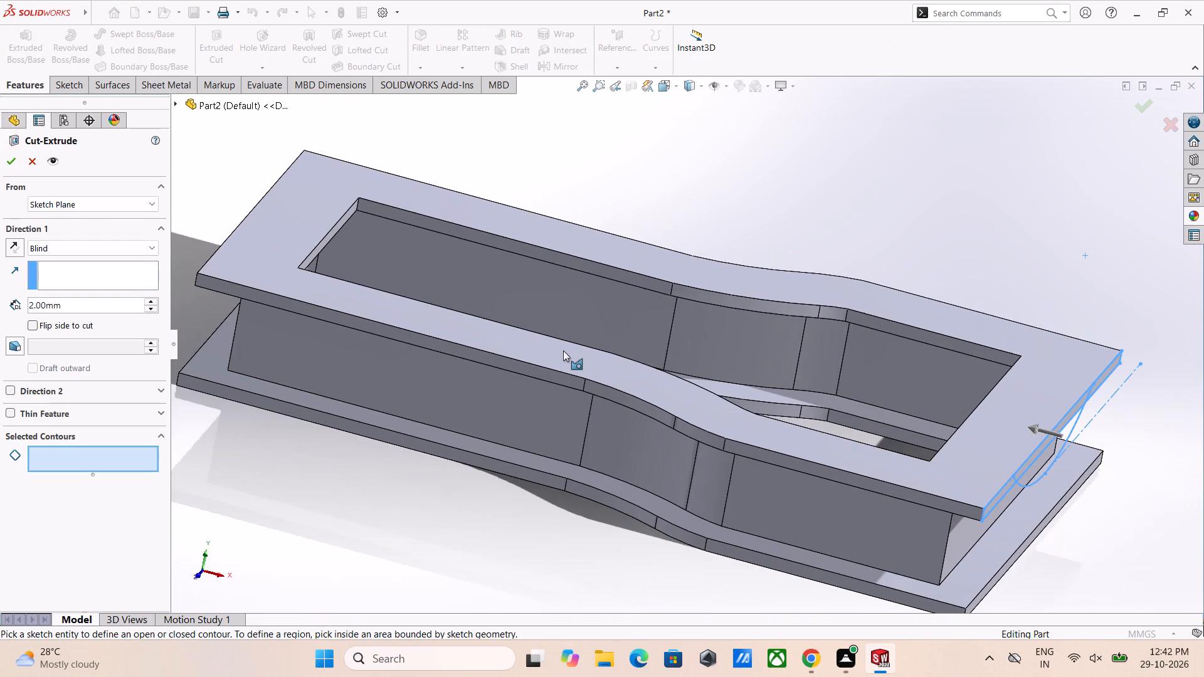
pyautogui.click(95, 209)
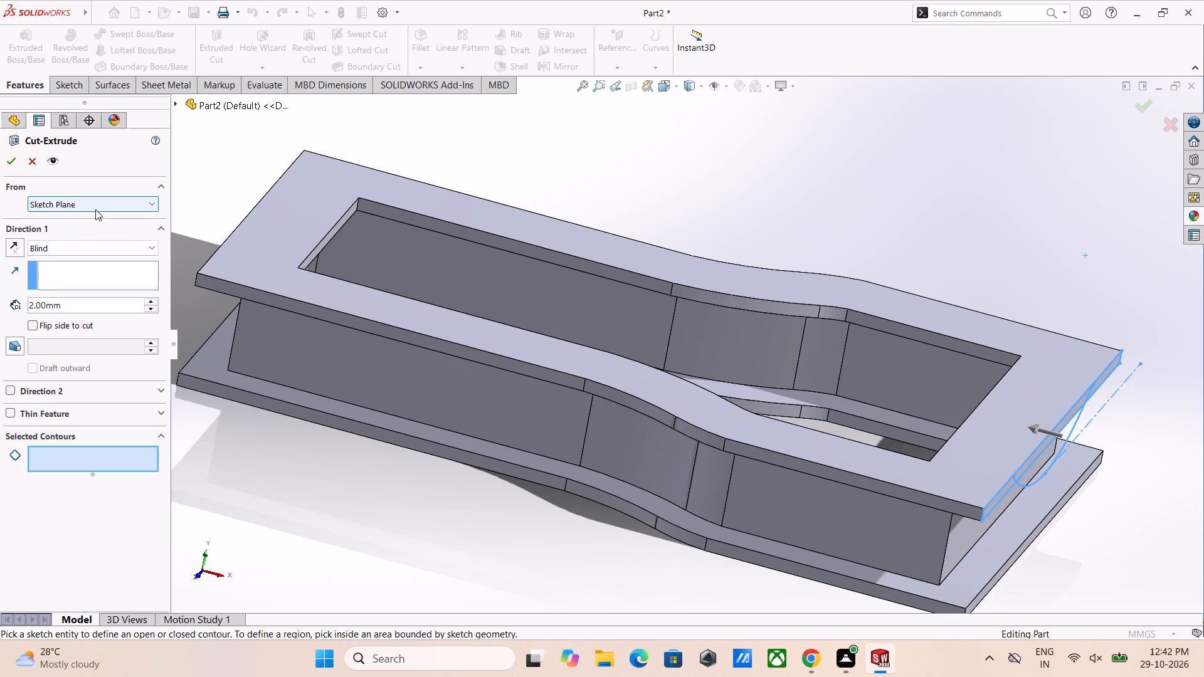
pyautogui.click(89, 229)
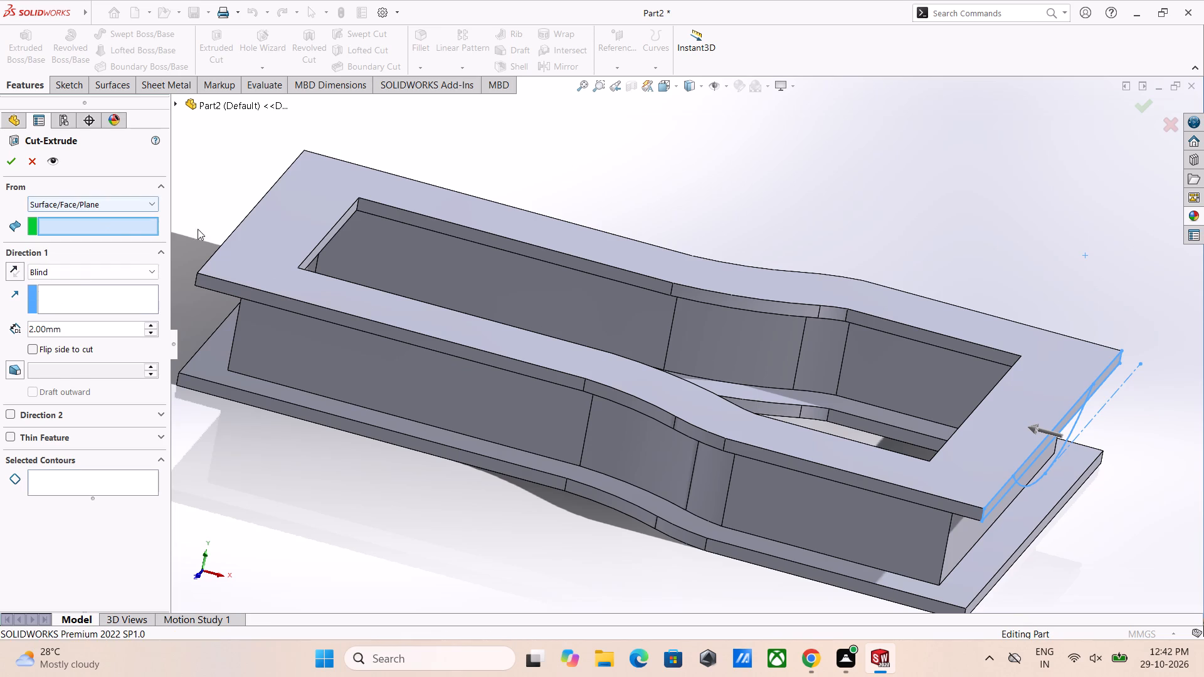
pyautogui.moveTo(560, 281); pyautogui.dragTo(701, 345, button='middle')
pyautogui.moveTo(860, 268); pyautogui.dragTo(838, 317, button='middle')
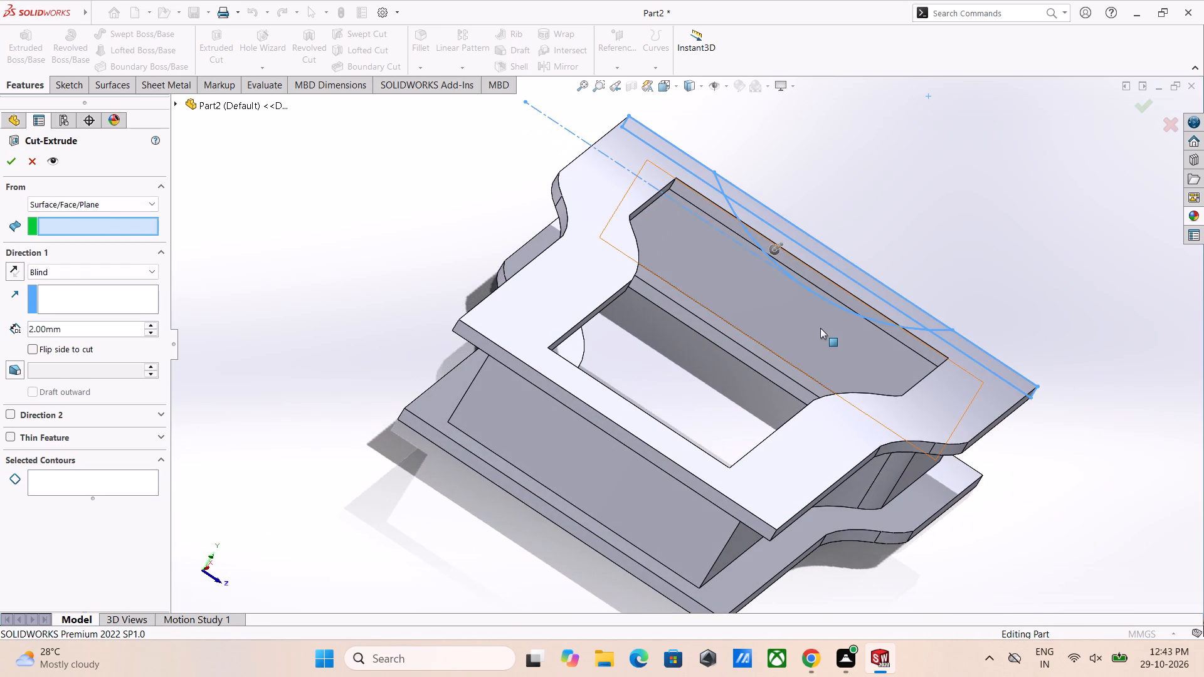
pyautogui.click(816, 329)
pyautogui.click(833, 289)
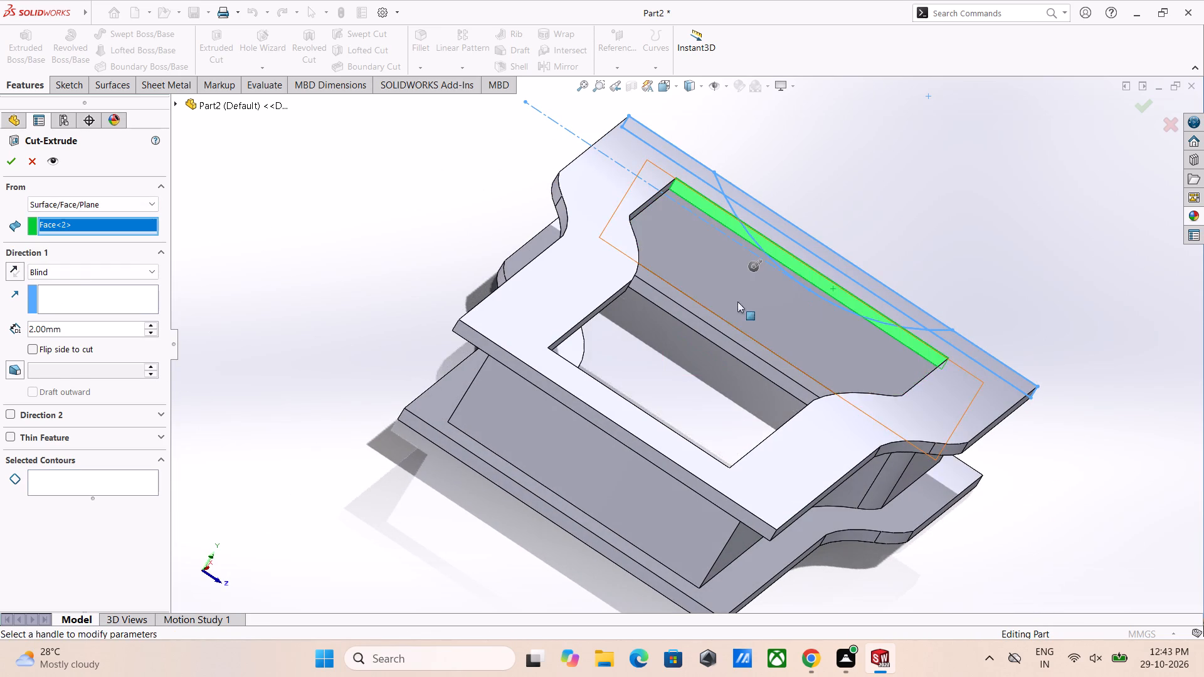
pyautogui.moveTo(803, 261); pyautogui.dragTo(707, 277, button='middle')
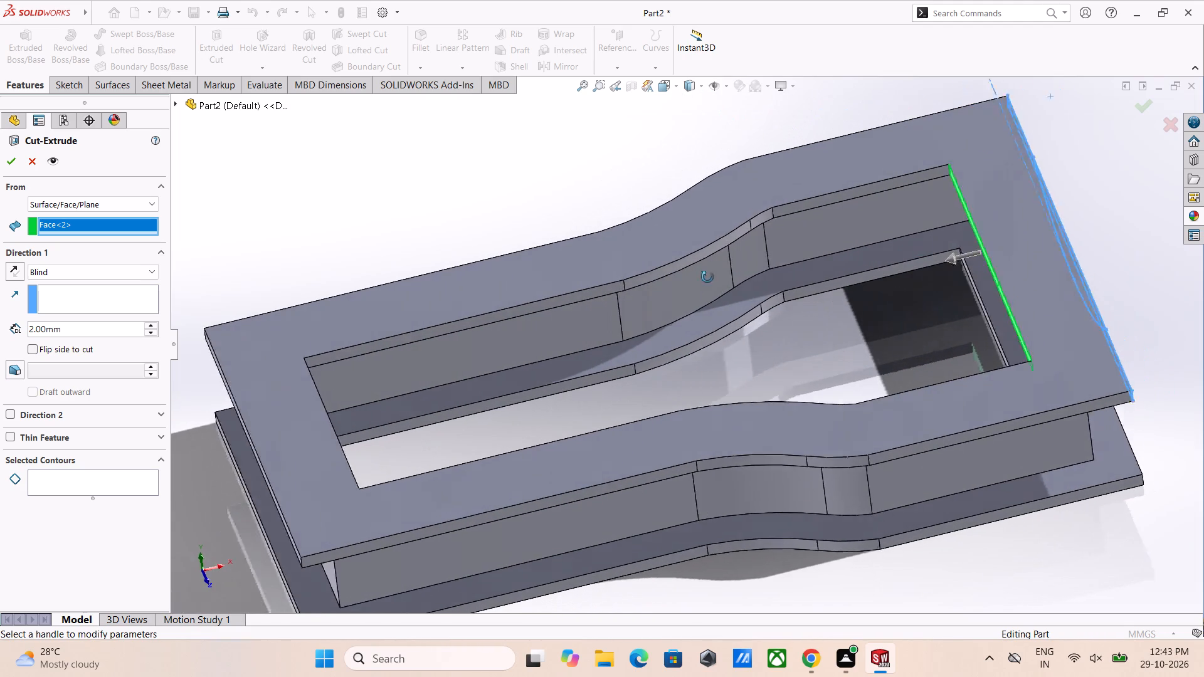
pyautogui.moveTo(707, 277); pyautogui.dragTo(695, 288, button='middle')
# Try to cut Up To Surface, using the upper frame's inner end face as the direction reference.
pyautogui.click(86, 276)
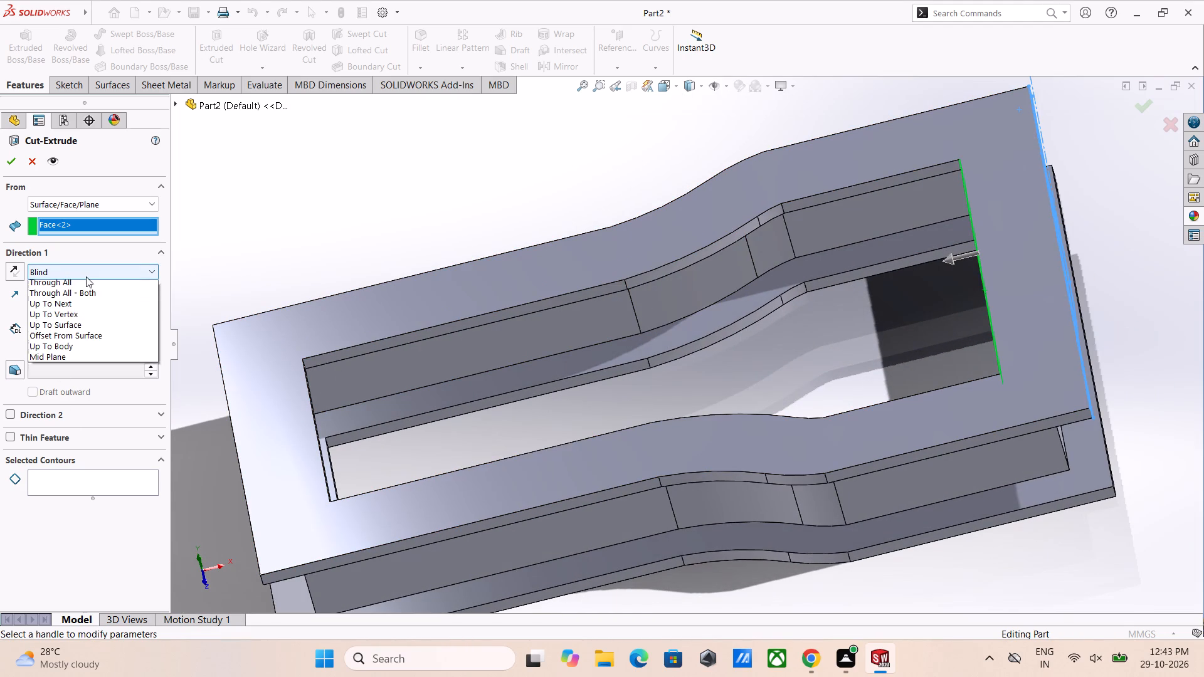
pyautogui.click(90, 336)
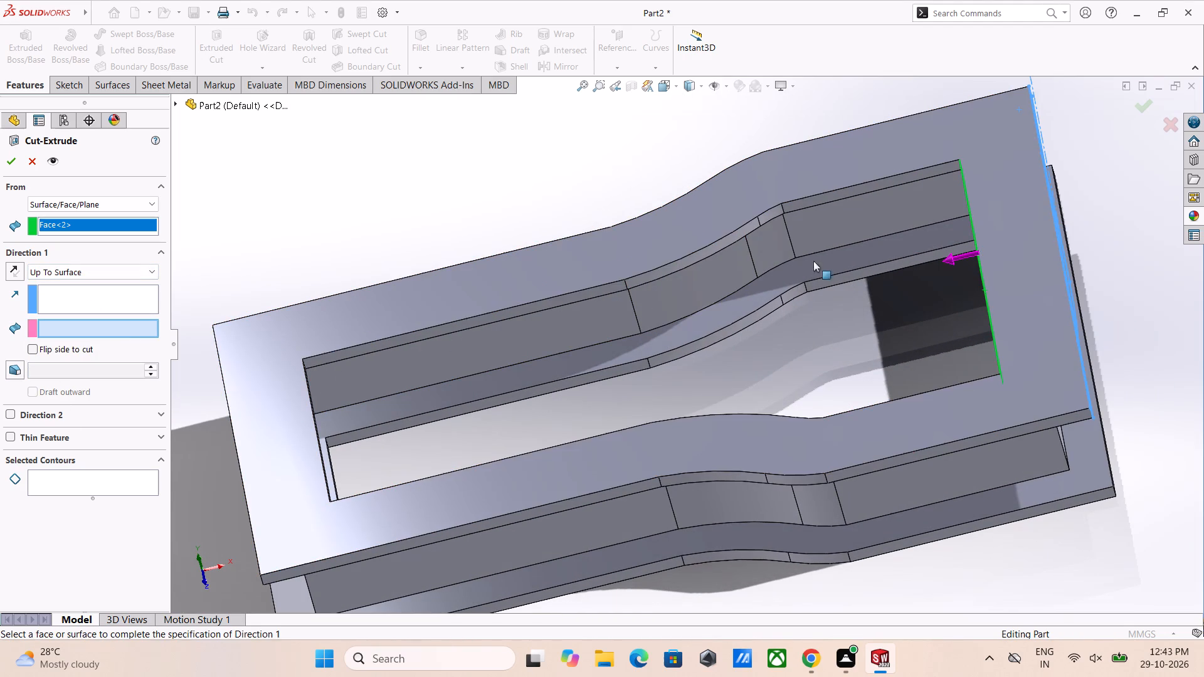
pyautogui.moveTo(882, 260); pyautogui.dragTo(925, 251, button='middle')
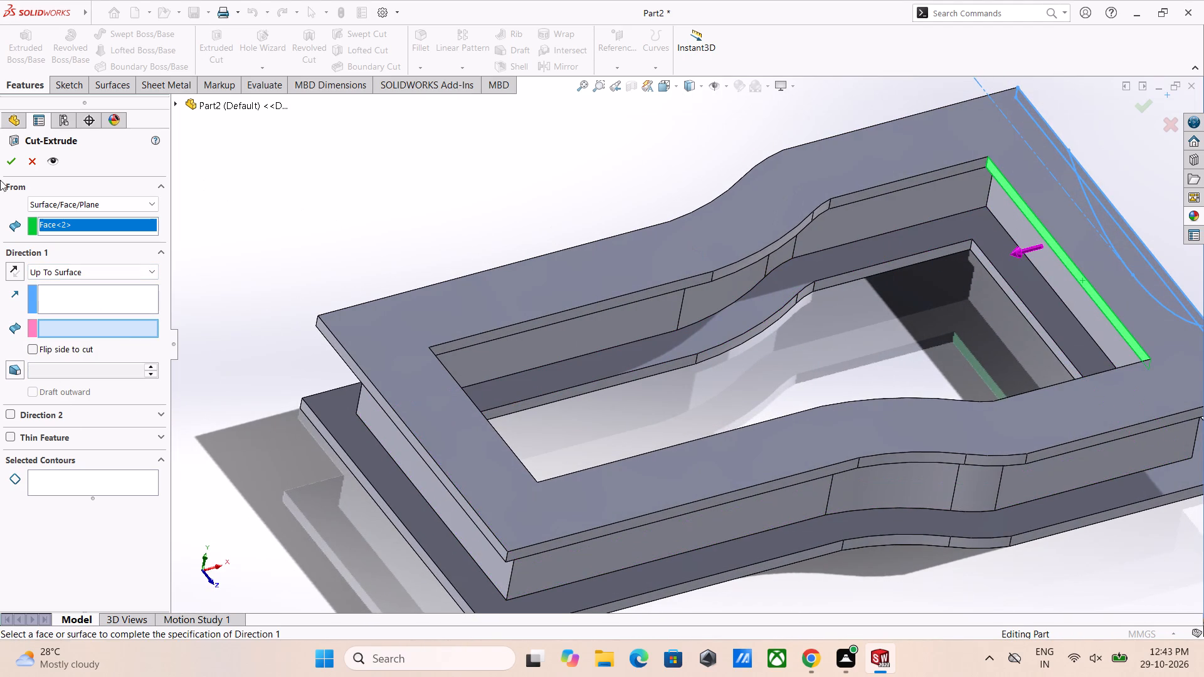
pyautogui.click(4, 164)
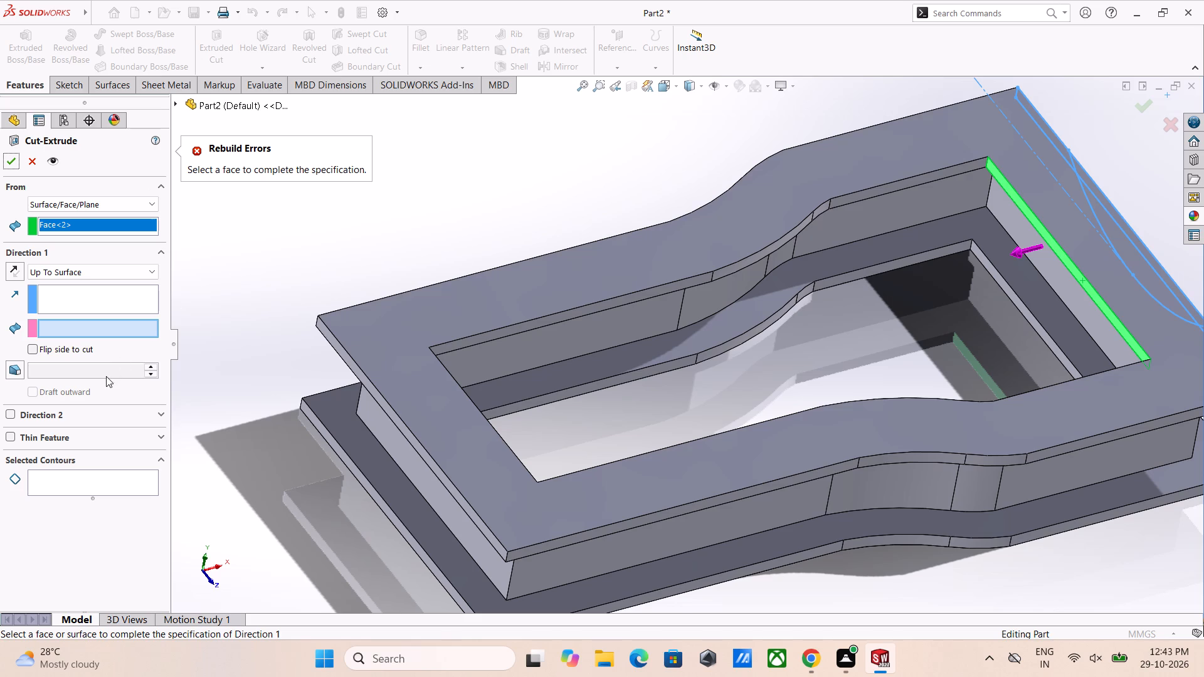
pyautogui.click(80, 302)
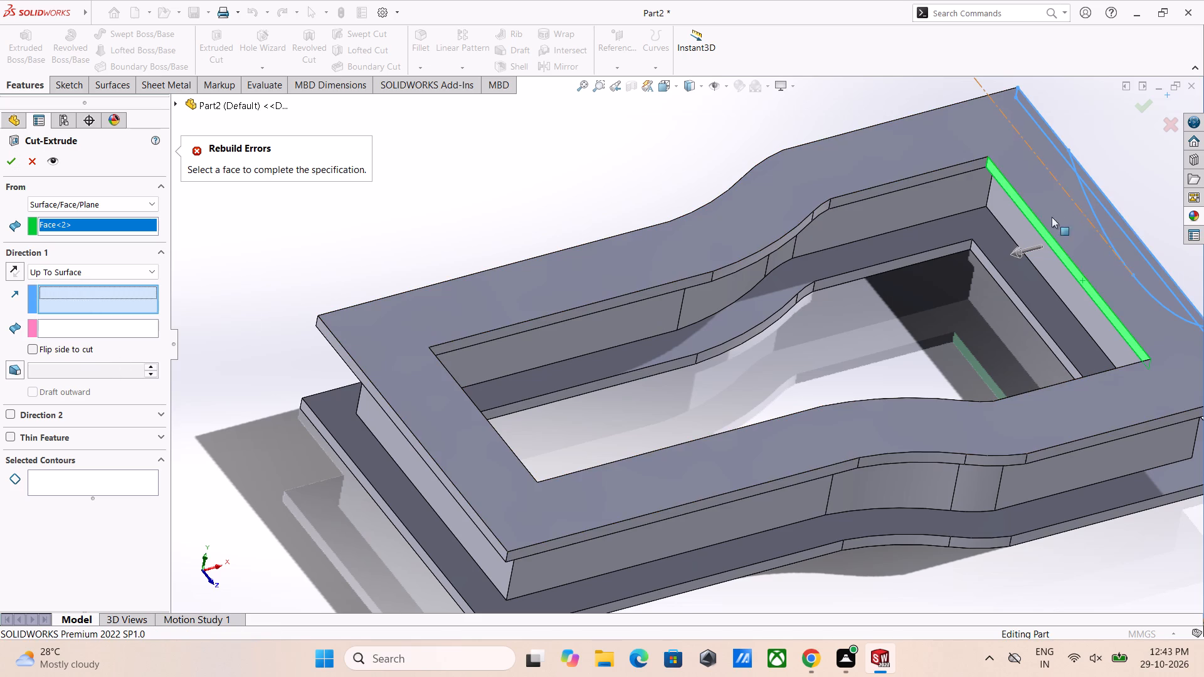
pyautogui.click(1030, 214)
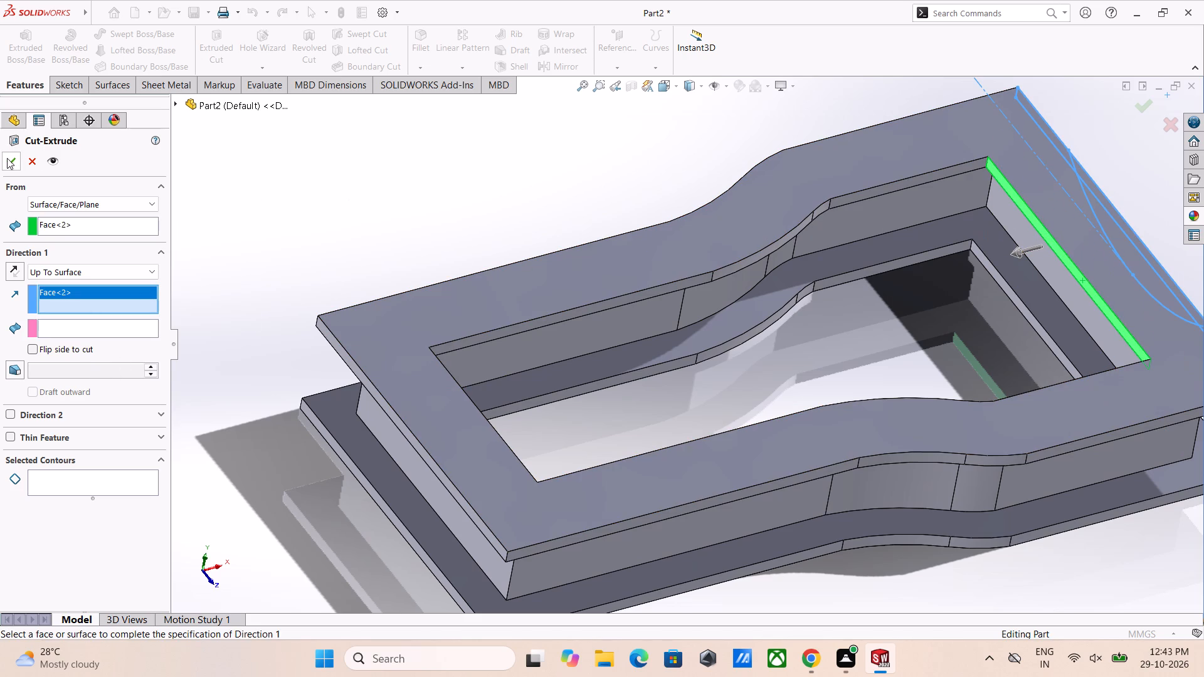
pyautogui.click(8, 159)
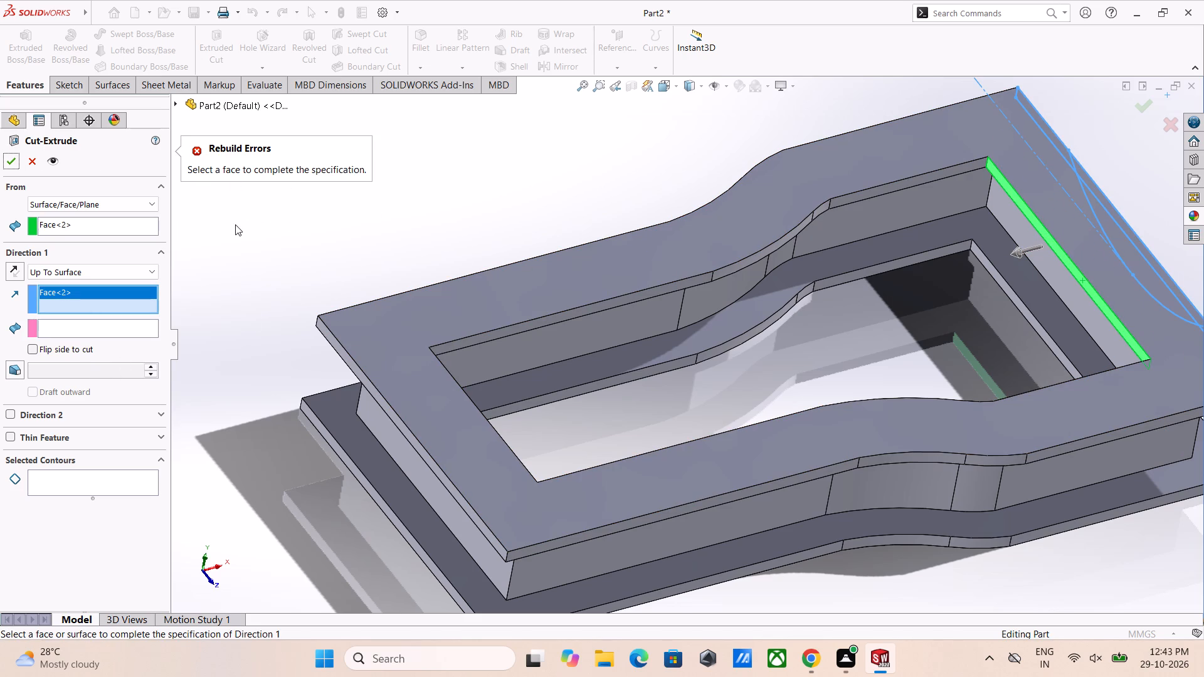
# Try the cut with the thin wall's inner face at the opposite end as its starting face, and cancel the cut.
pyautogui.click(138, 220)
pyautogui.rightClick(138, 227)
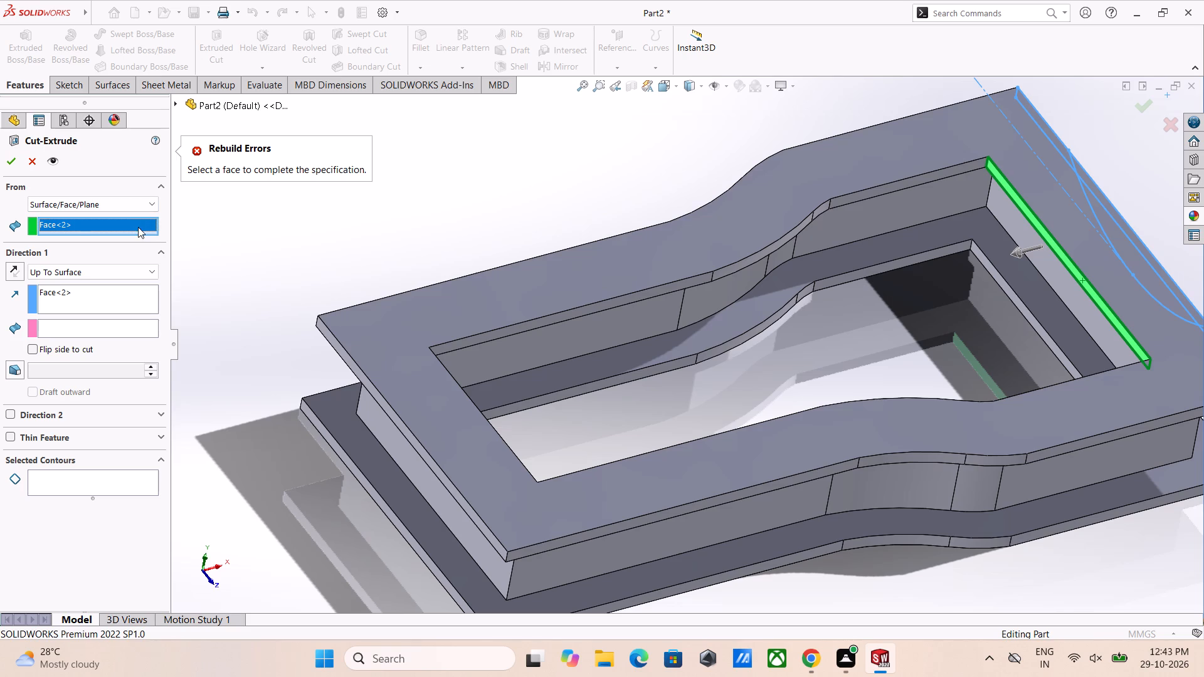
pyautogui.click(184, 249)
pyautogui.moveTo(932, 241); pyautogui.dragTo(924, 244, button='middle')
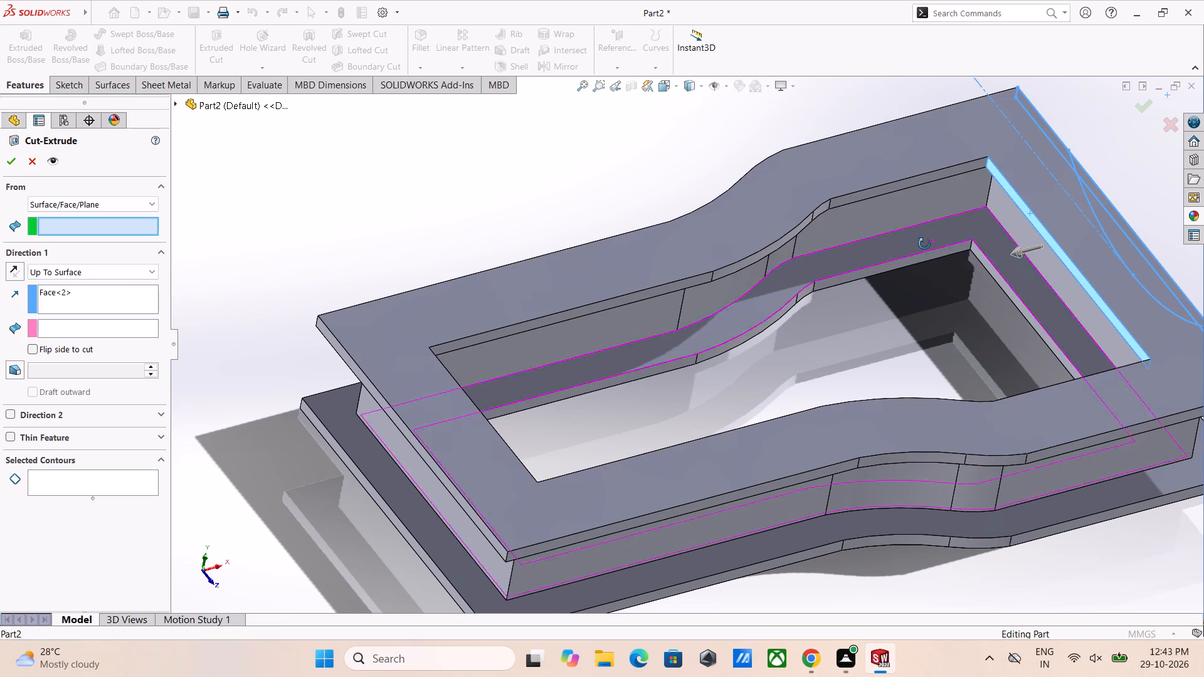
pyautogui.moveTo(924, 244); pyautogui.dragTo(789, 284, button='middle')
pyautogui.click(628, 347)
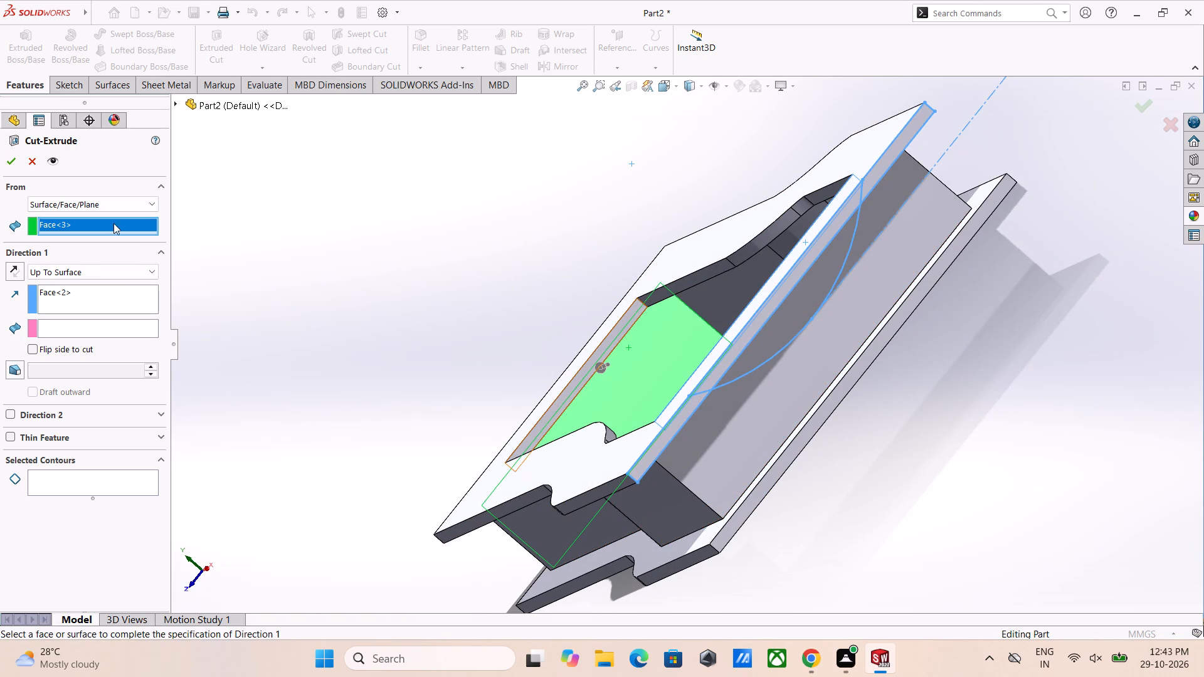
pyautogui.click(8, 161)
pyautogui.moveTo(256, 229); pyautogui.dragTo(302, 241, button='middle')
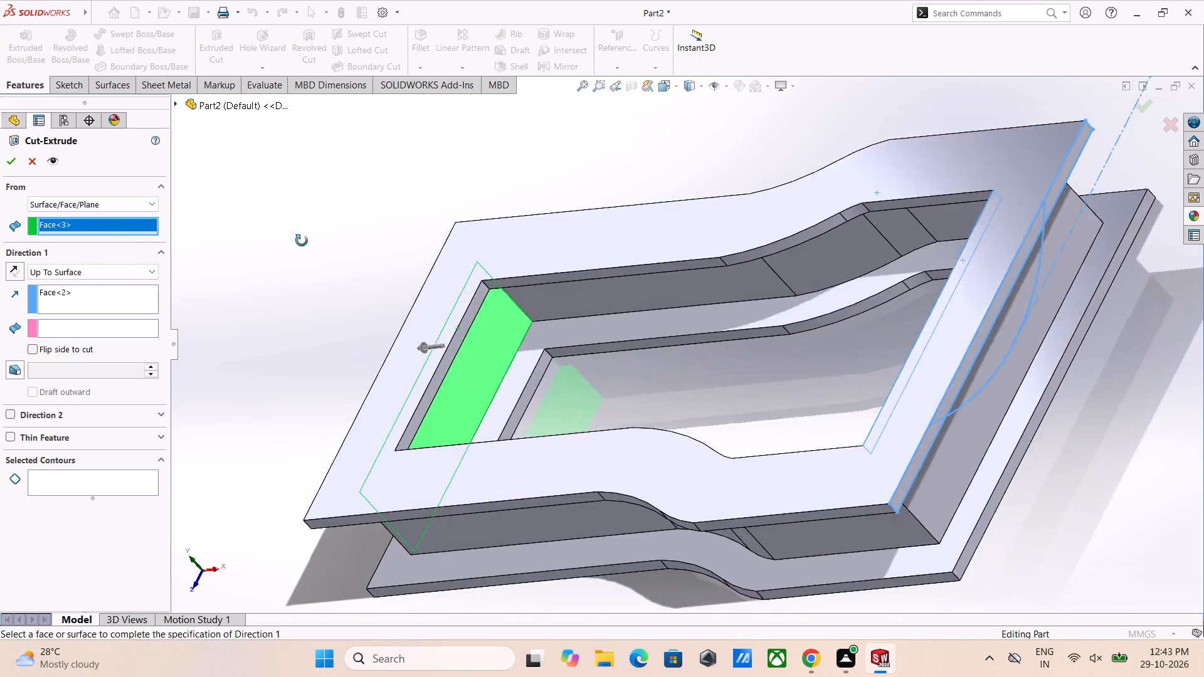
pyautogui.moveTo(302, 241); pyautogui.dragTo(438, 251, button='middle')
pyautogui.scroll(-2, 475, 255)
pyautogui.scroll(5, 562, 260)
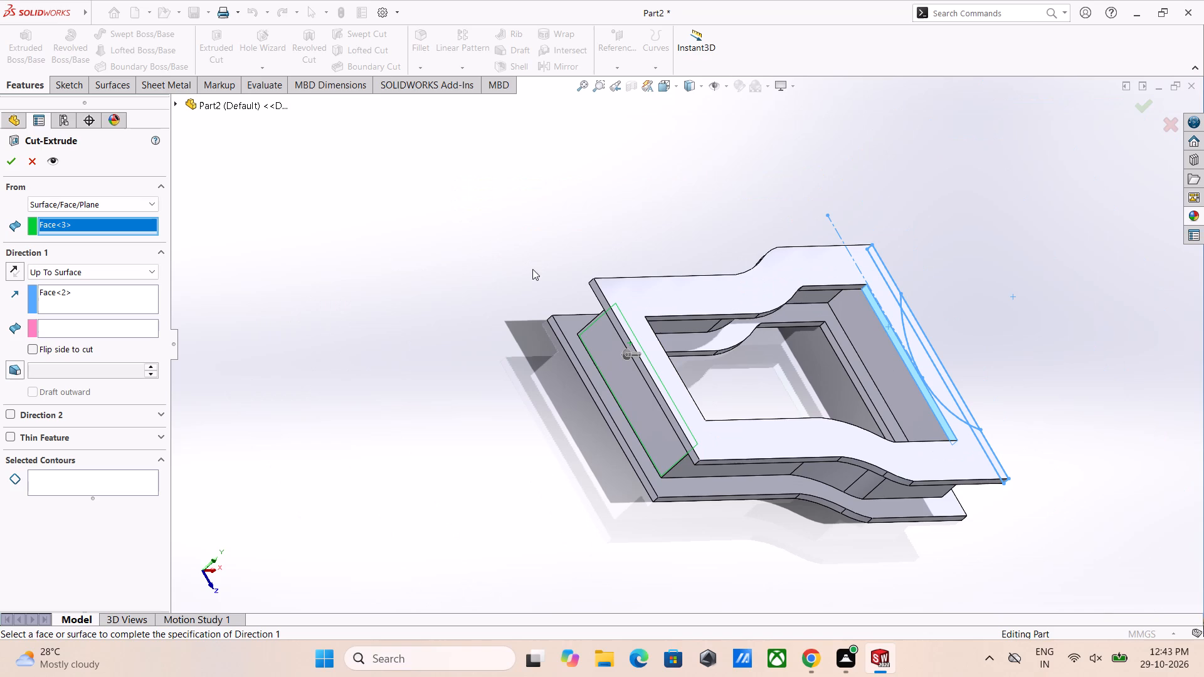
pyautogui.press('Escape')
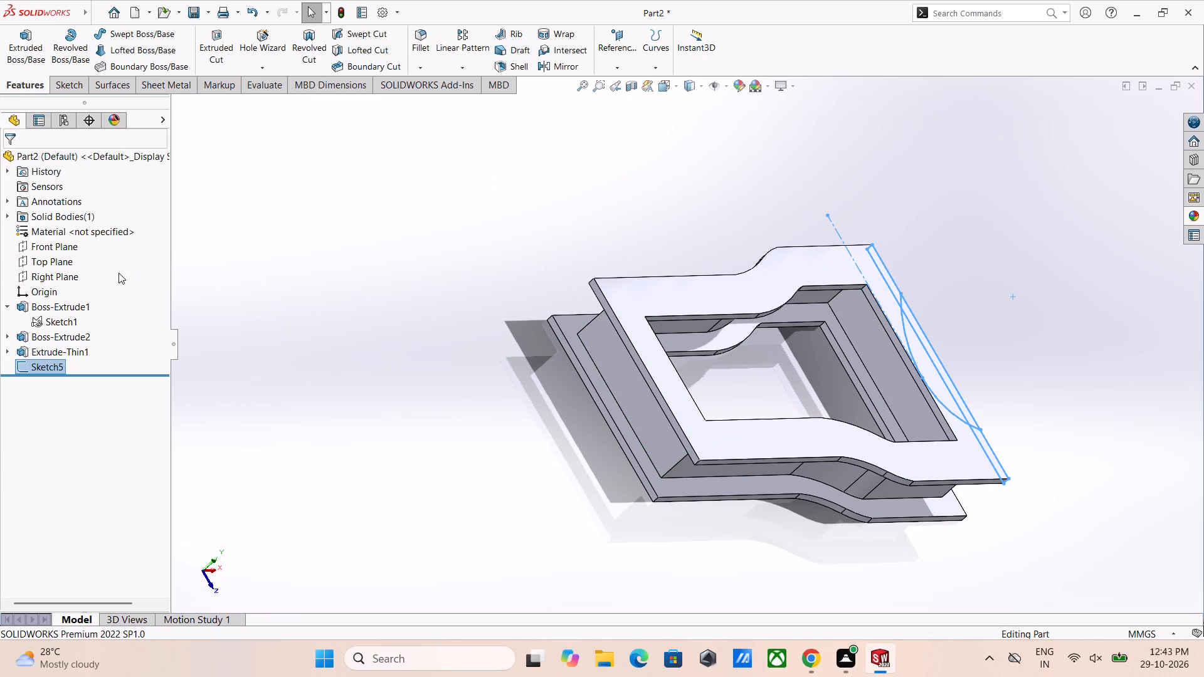
# Start a new extruded cut from the arc sketch, Up To Surface, ending at the upper frame's inner end face nearest the sketch.
pyautogui.click(222, 38)
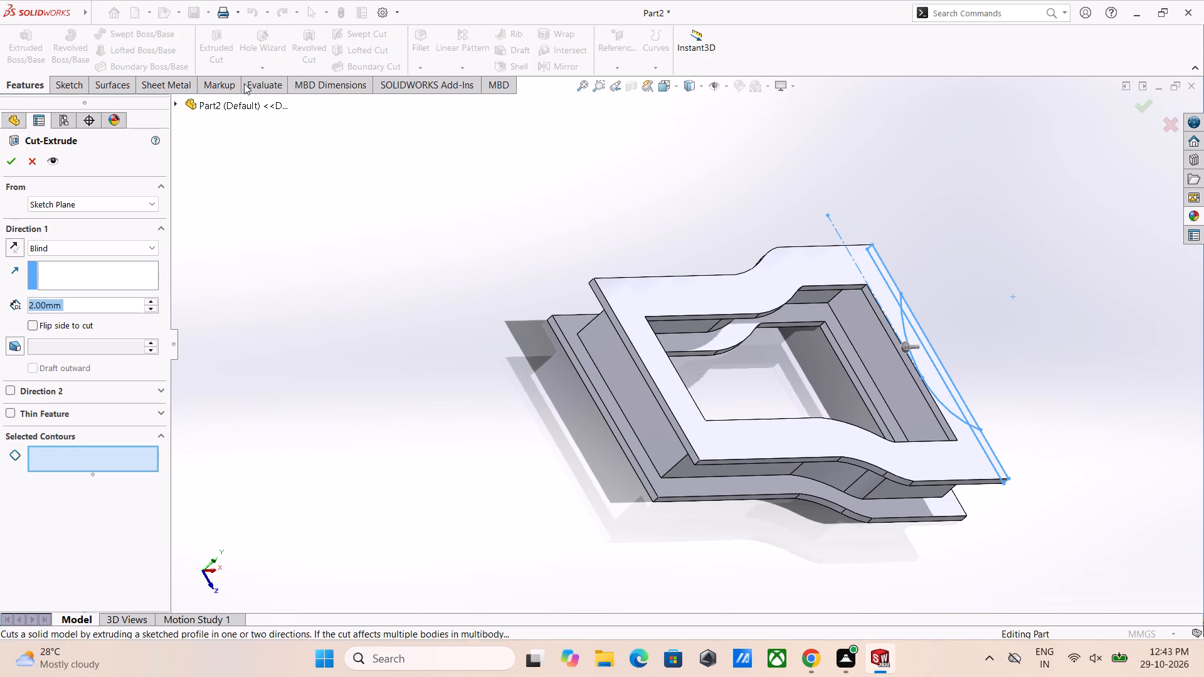
pyautogui.moveTo(925, 342); pyautogui.dragTo(899, 350, button='middle')
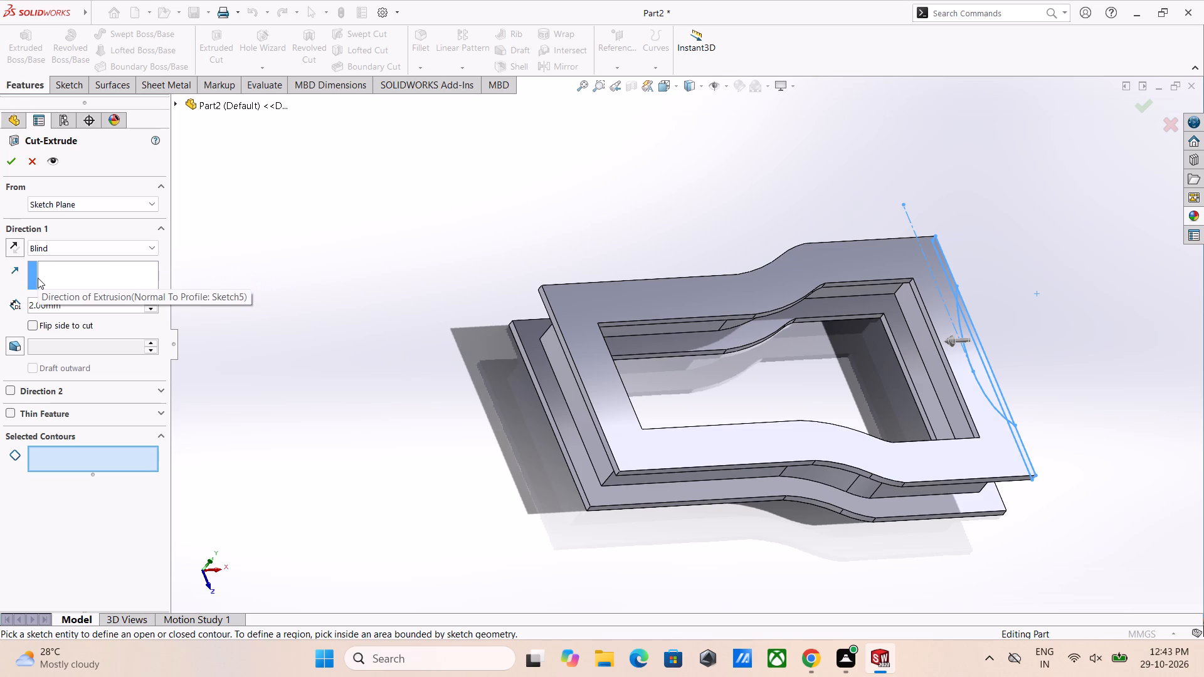
pyautogui.click(73, 248)
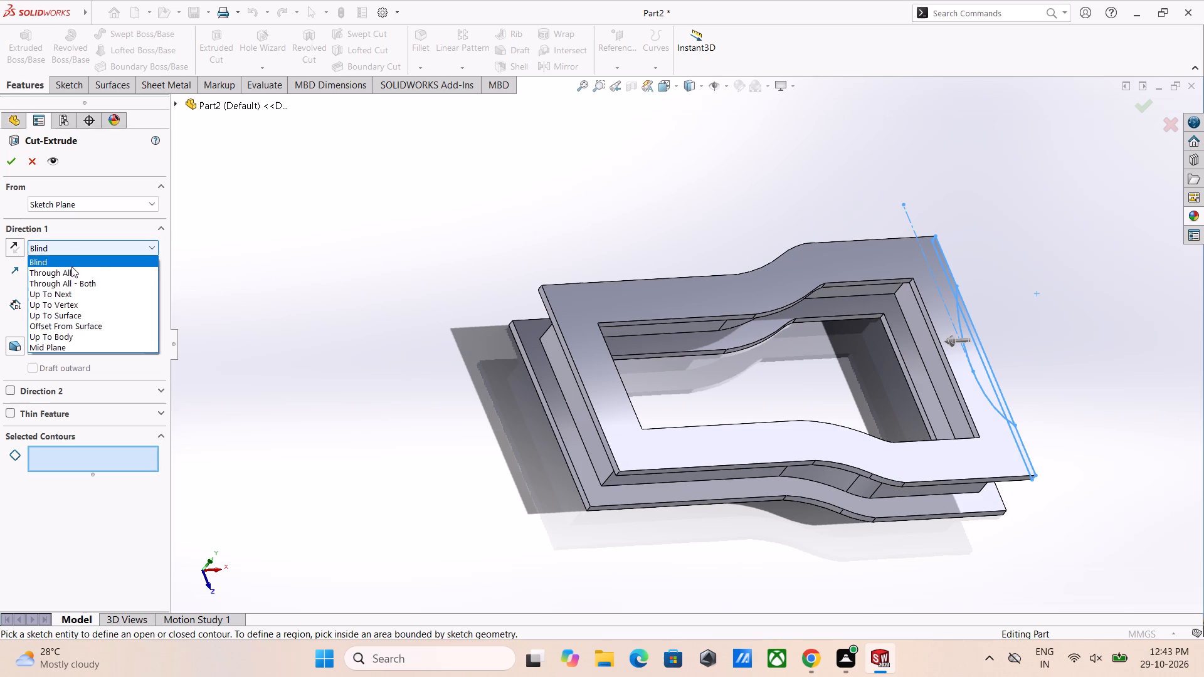
pyautogui.click(93, 318)
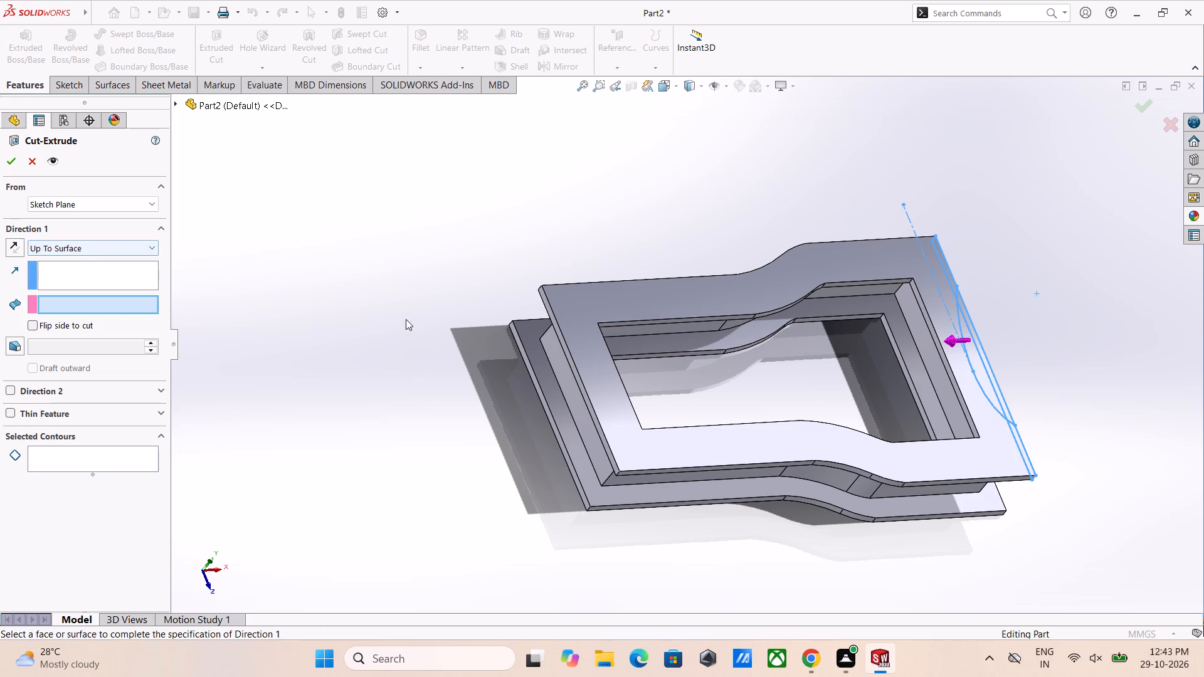
pyautogui.click(932, 328)
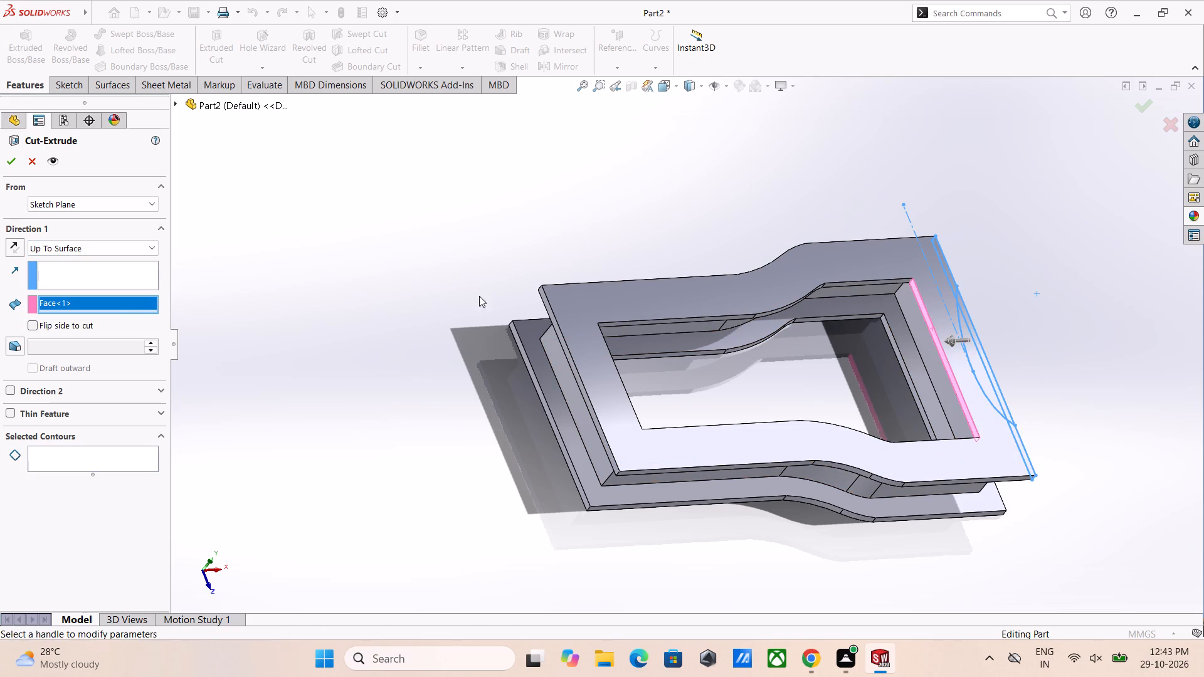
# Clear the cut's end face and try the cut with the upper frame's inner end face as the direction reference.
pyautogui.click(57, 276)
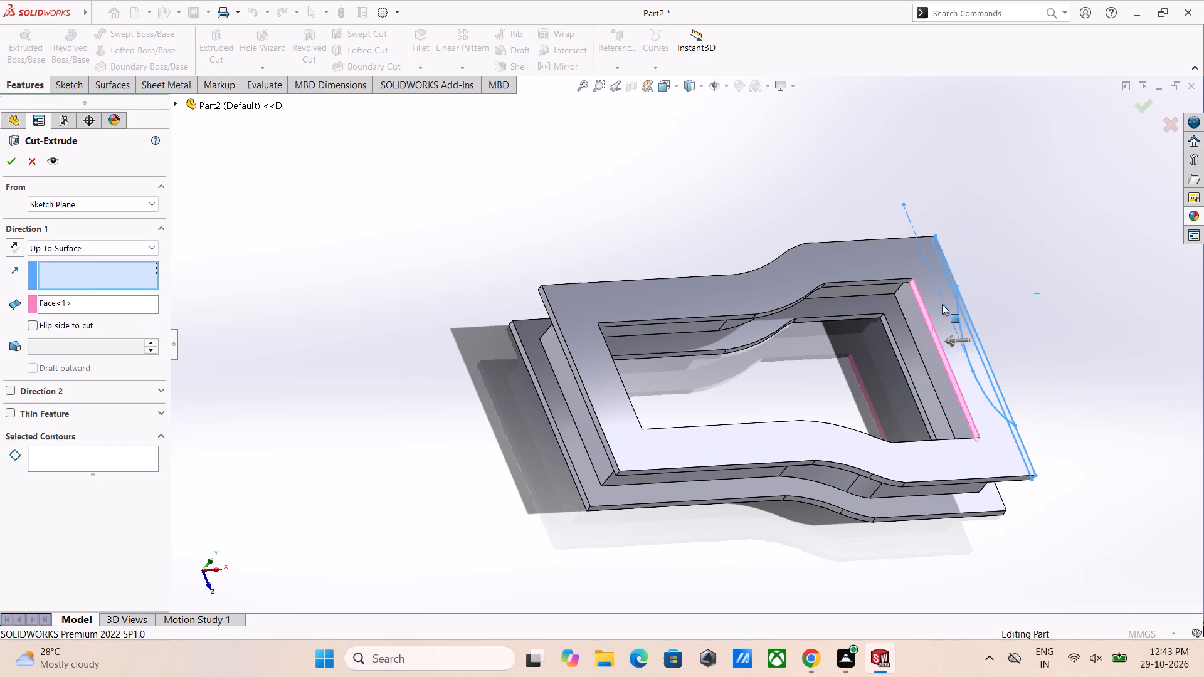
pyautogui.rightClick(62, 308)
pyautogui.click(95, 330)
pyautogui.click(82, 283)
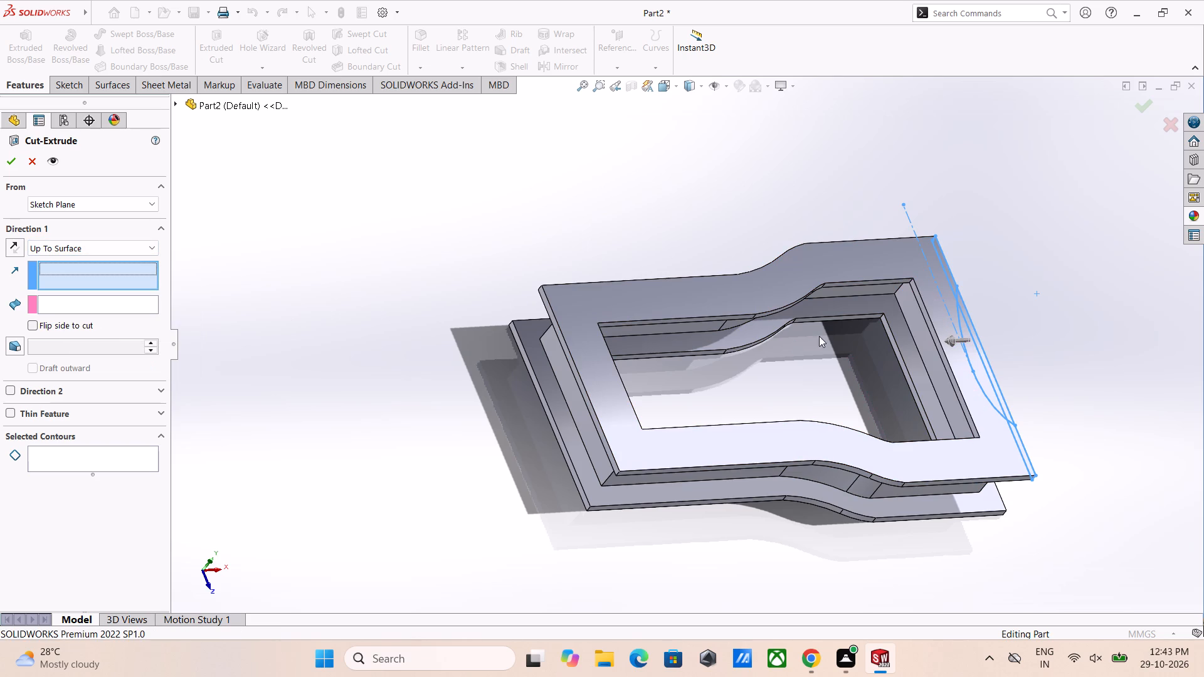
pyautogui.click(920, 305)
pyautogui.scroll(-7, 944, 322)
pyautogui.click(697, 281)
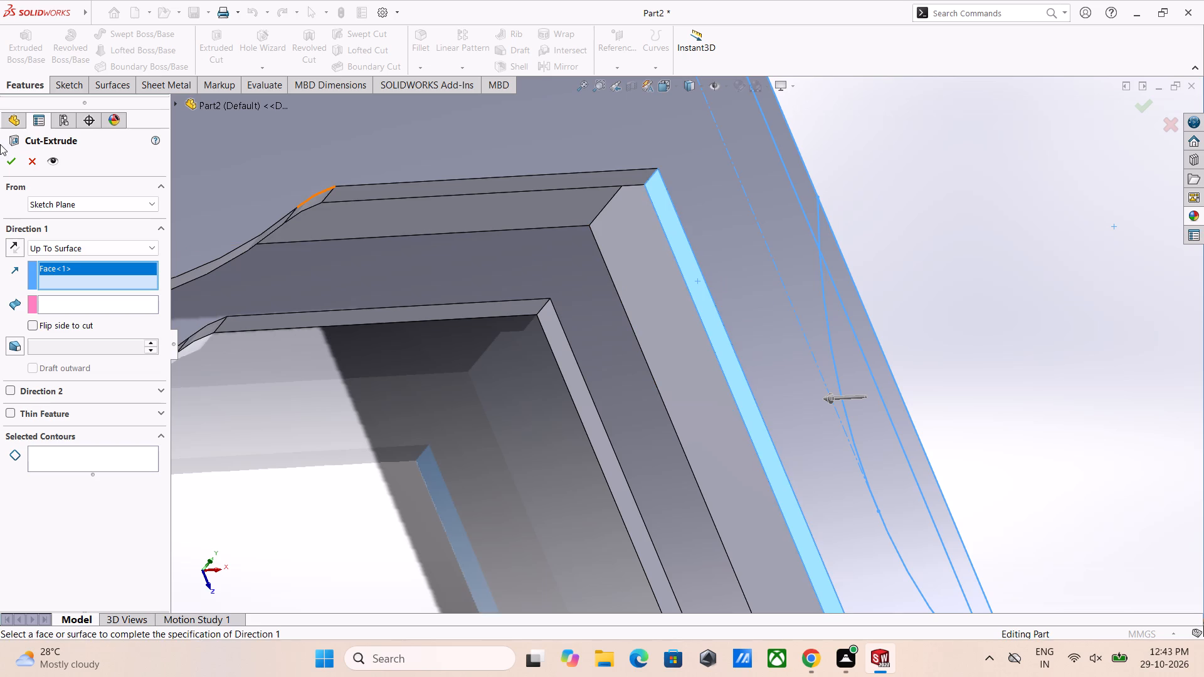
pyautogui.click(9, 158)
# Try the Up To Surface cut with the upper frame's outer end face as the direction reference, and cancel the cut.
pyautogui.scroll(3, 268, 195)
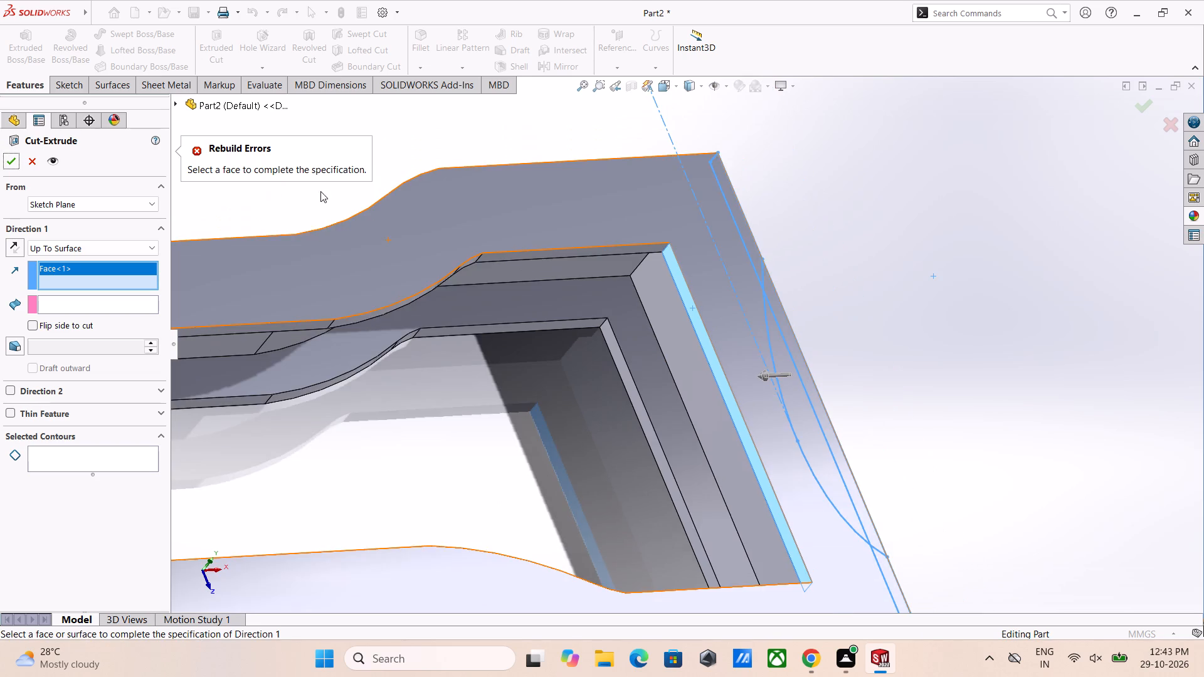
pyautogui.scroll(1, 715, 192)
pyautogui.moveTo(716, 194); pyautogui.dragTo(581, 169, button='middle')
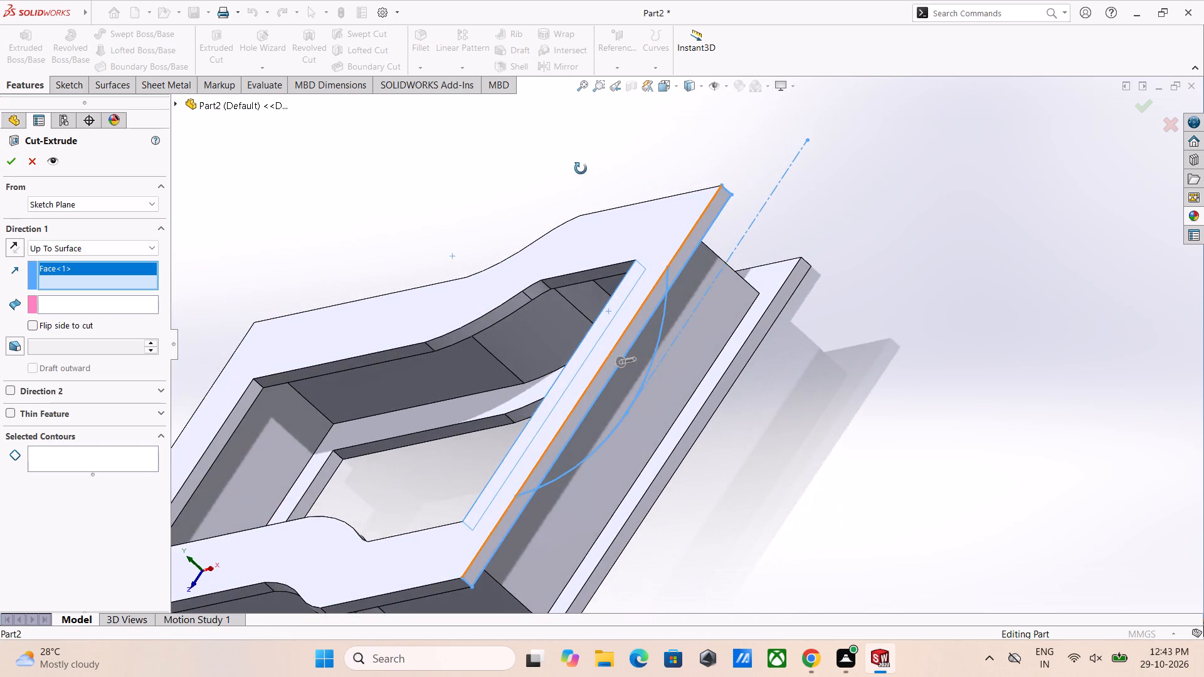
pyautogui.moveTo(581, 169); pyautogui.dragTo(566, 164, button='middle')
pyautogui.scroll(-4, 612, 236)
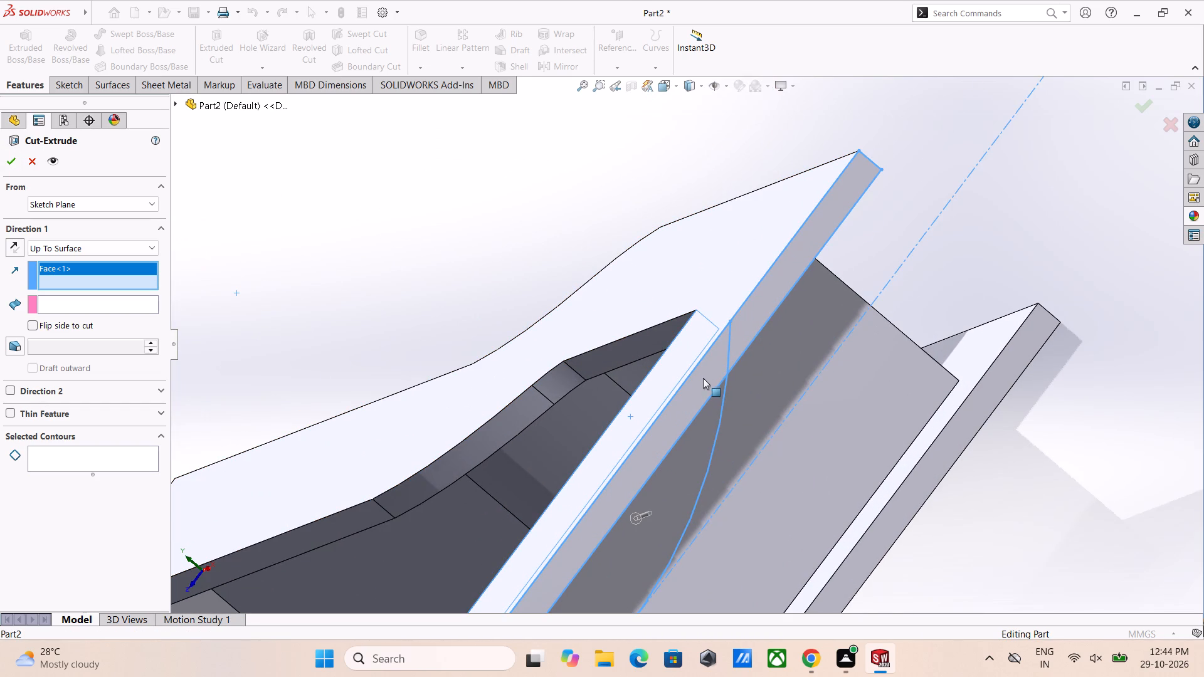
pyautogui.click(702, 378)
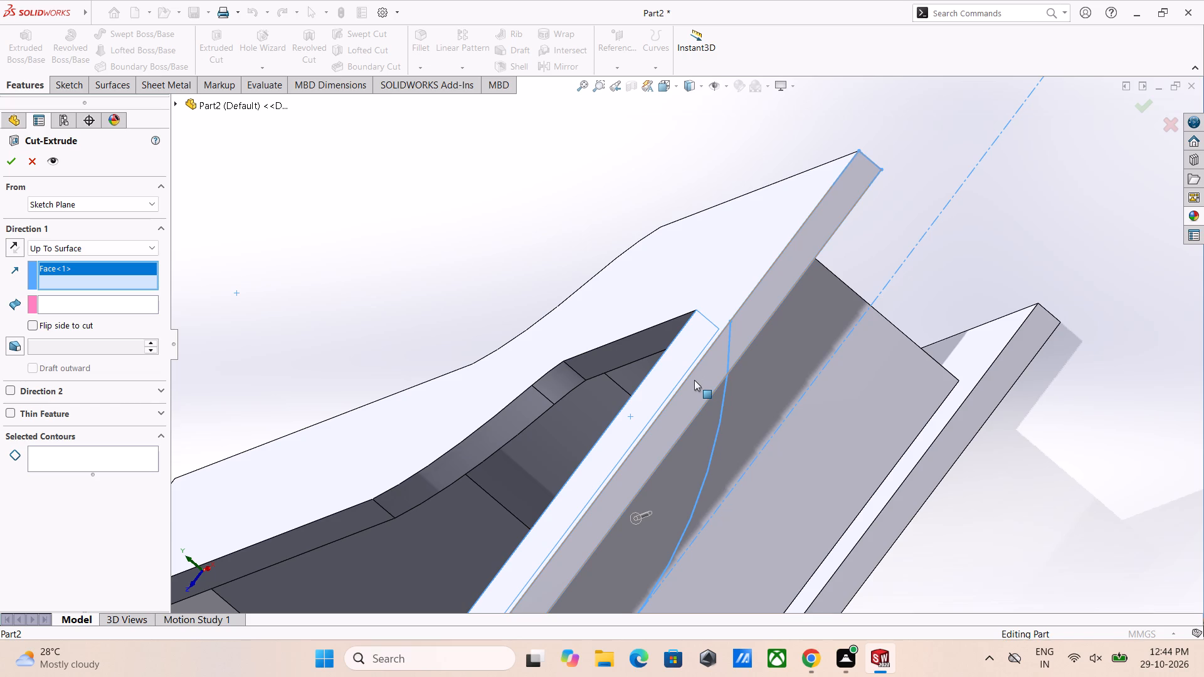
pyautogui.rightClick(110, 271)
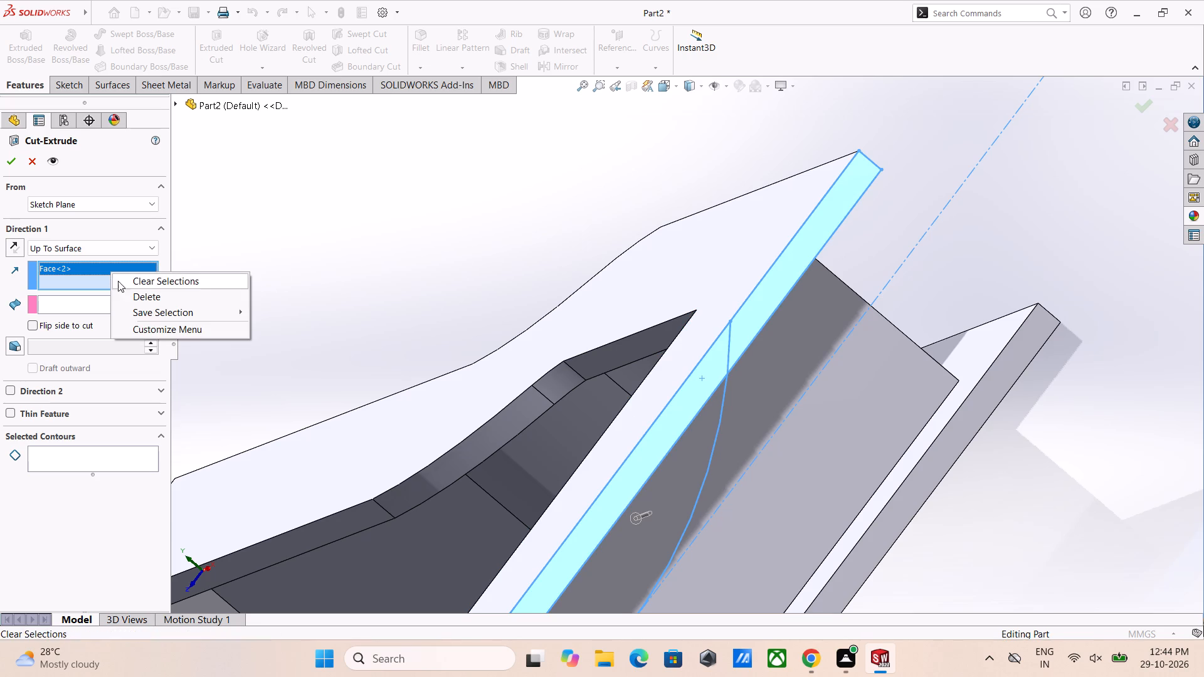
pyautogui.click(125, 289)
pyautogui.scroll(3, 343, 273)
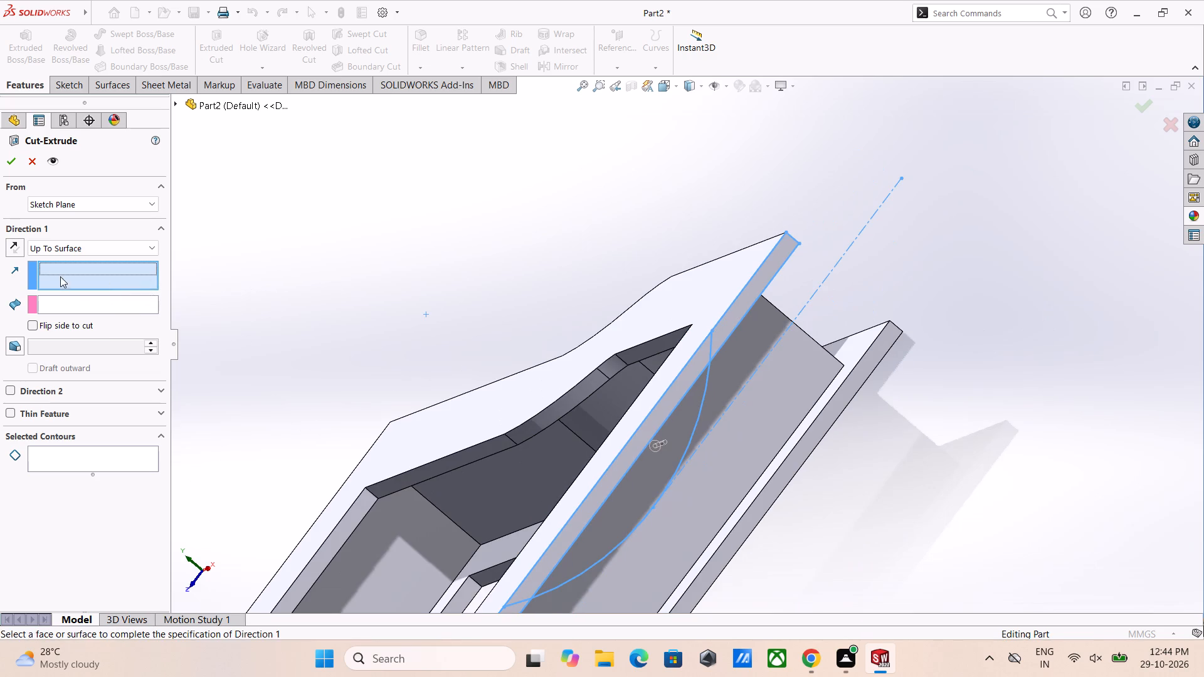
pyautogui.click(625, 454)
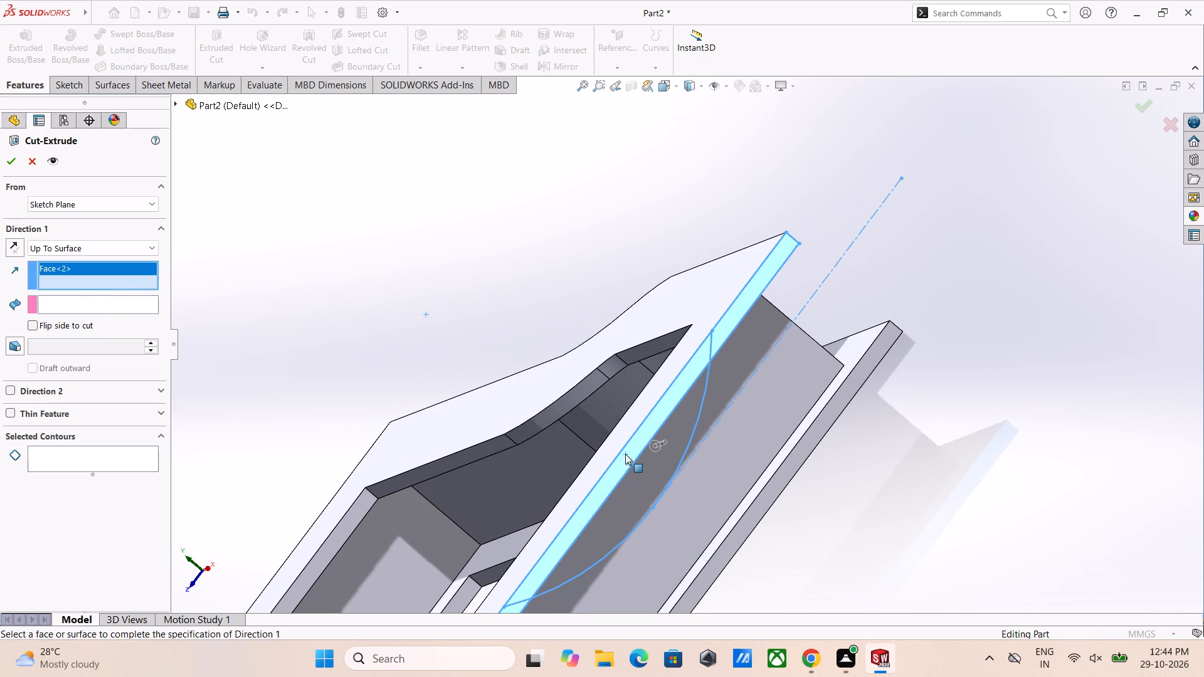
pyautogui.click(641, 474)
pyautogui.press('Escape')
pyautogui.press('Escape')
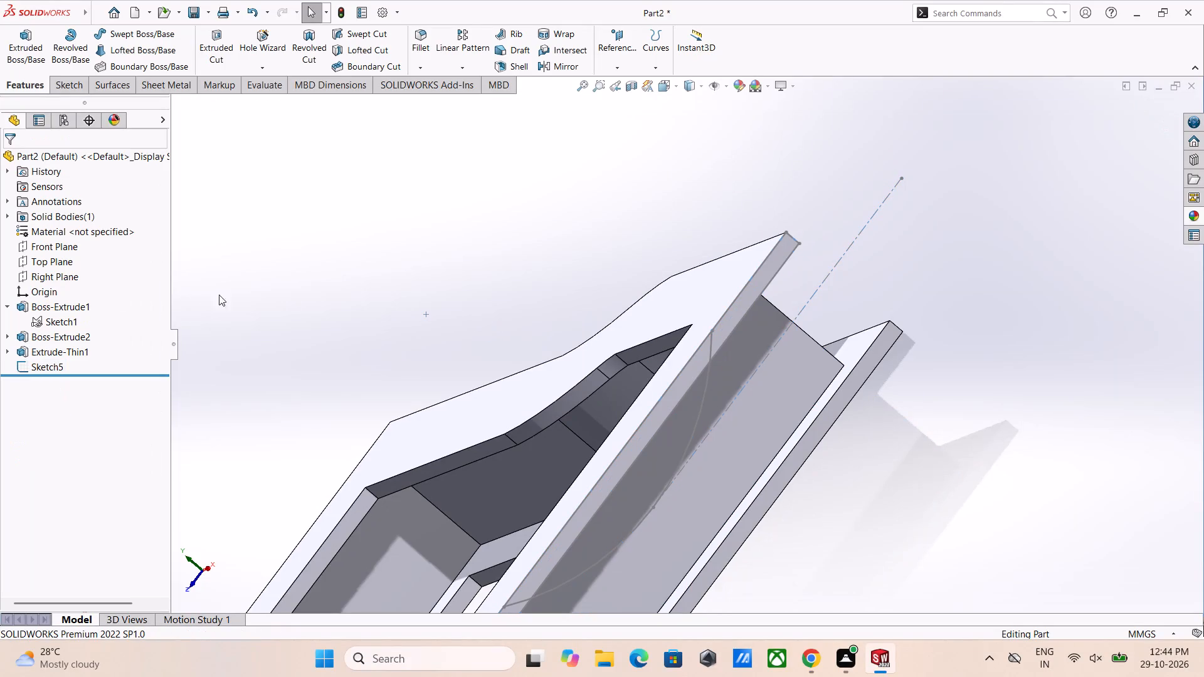
# Edit the R35 arc sketch and trim away the frame outline outside the arc, keeping only the arc and its closing top line.
pyautogui.moveTo(702, 314); pyautogui.dragTo(679, 308, button='middle')
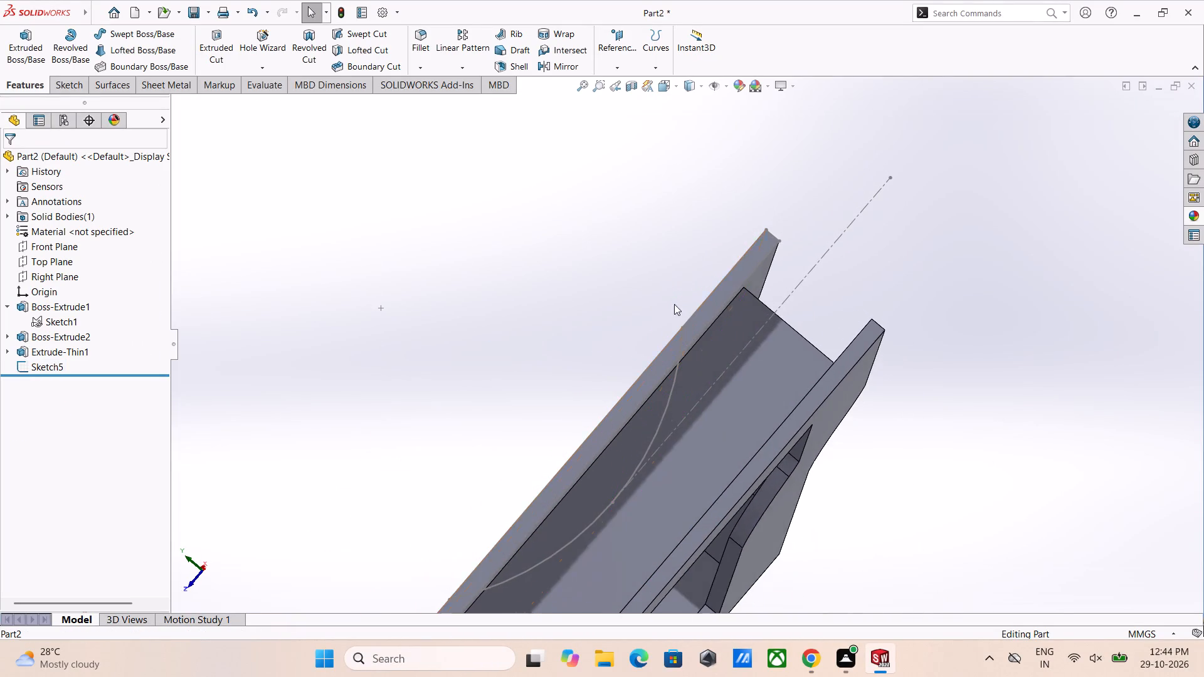
pyautogui.scroll(4, 679, 312)
pyautogui.moveTo(634, 411); pyautogui.dragTo(645, 438, button='middle')
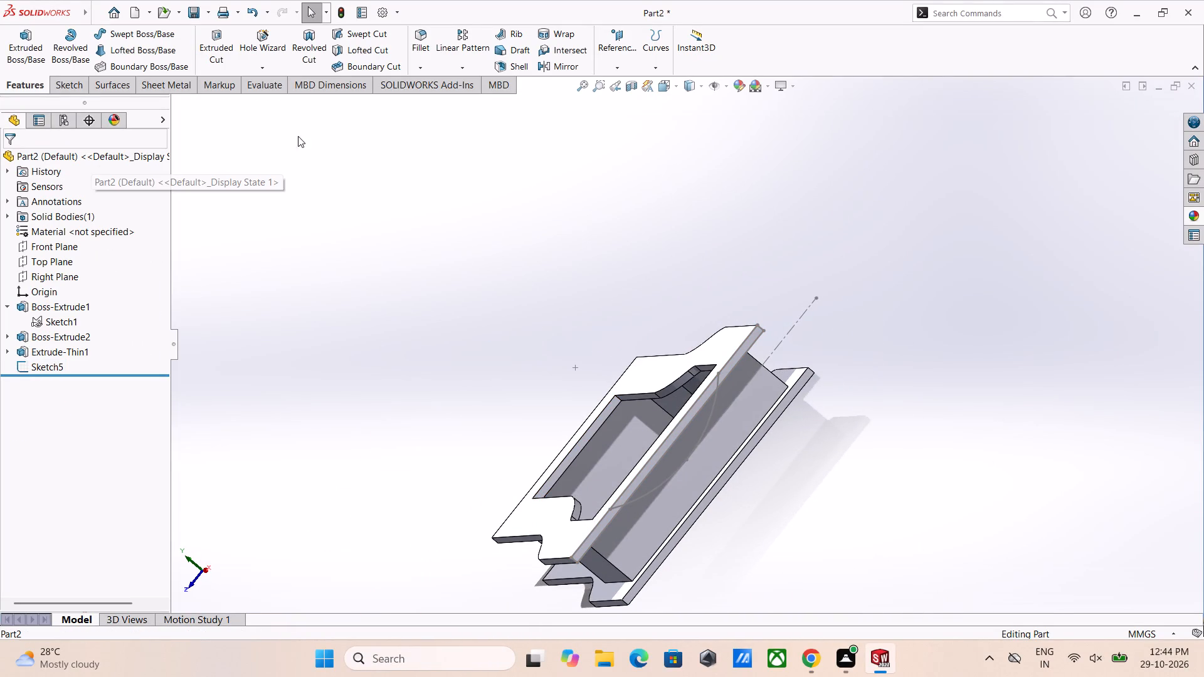
pyautogui.rightClick(53, 368)
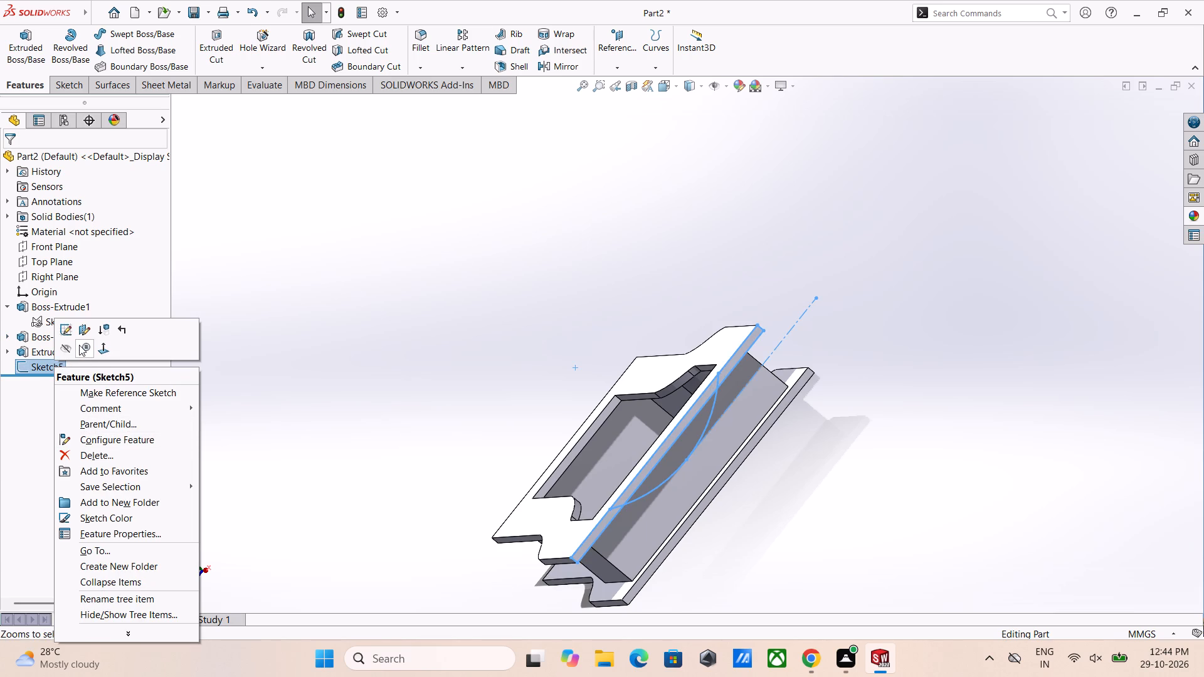
pyautogui.click(64, 326)
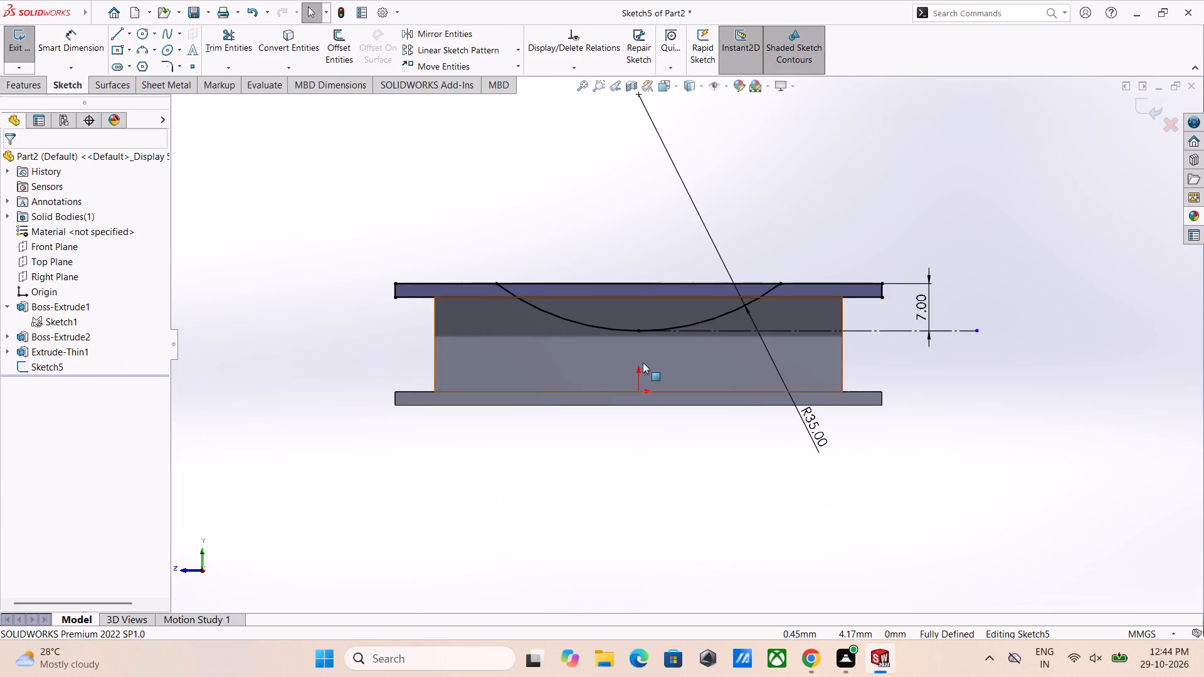
pyautogui.scroll(-2, 638, 353)
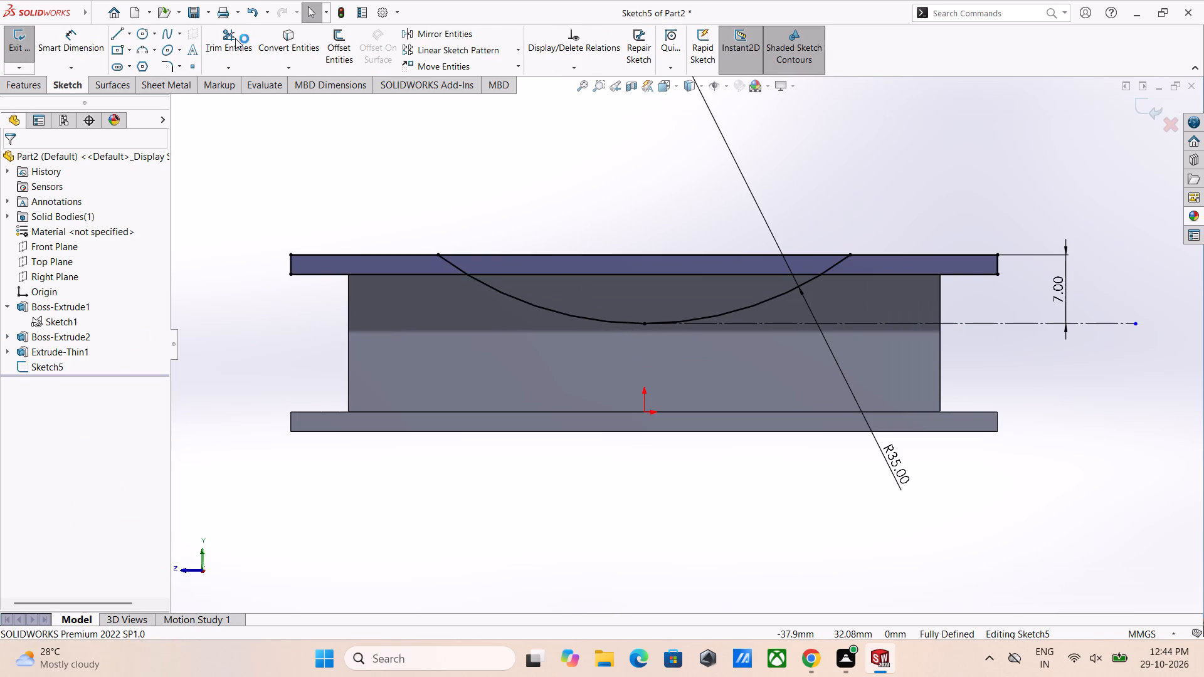
pyautogui.click(237, 39)
pyautogui.moveTo(595, 291); pyautogui.dragTo(571, 256)
pyautogui.moveTo(420, 296); pyautogui.dragTo(376, 221)
pyautogui.moveTo(372, 224); pyautogui.dragTo(267, 270)
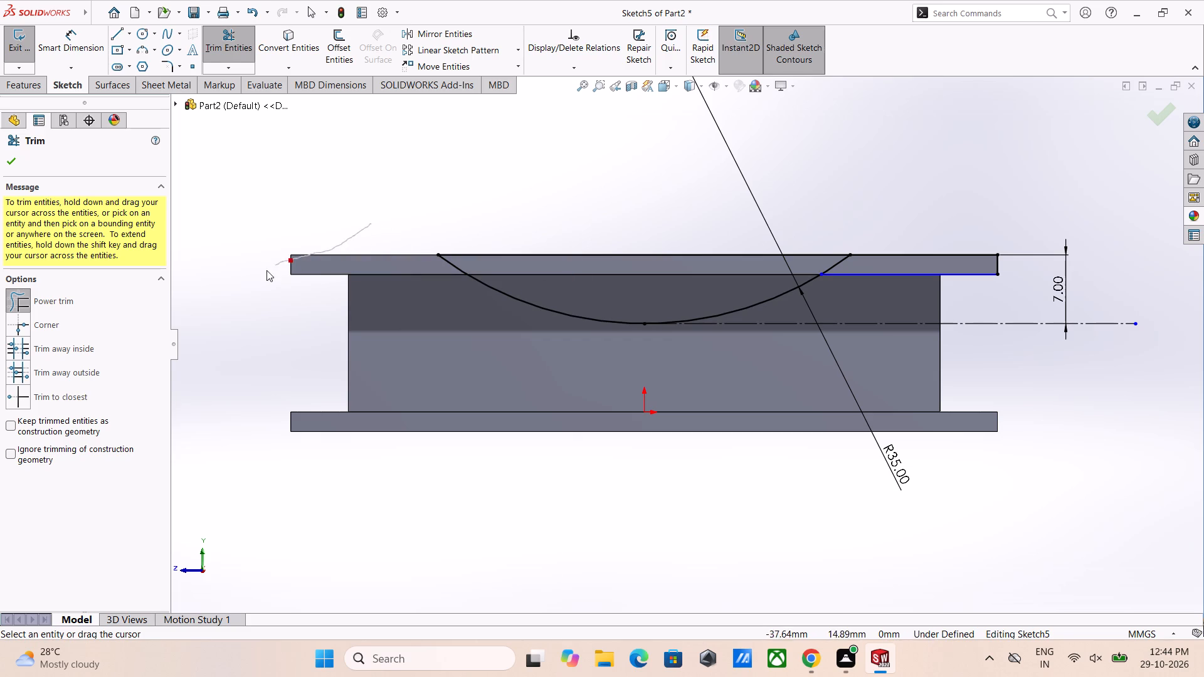
pyautogui.moveTo(267, 270); pyautogui.dragTo(262, 275)
pyautogui.moveTo(943, 297); pyautogui.dragTo(925, 232)
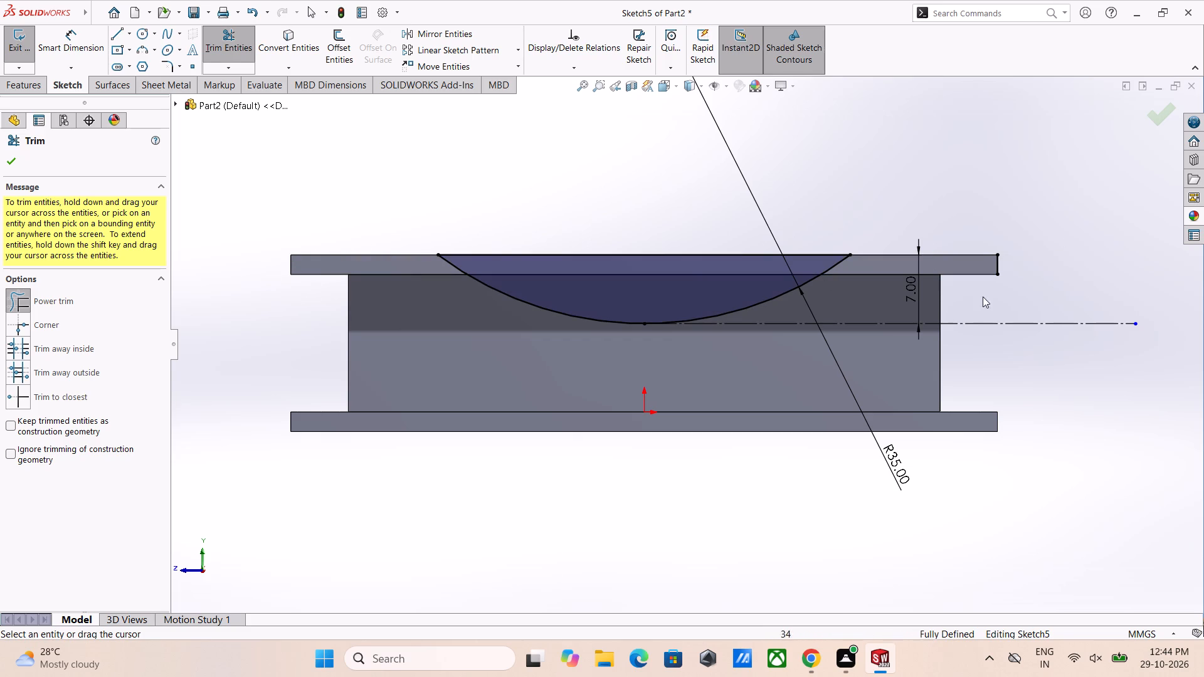
pyautogui.moveTo(988, 300); pyautogui.dragTo(873, 233)
pyautogui.moveTo(1028, 272); pyautogui.dragTo(975, 261)
pyautogui.scroll(2, 970, 261)
pyautogui.moveTo(739, 265); pyautogui.dragTo(762, 295, button='middle')
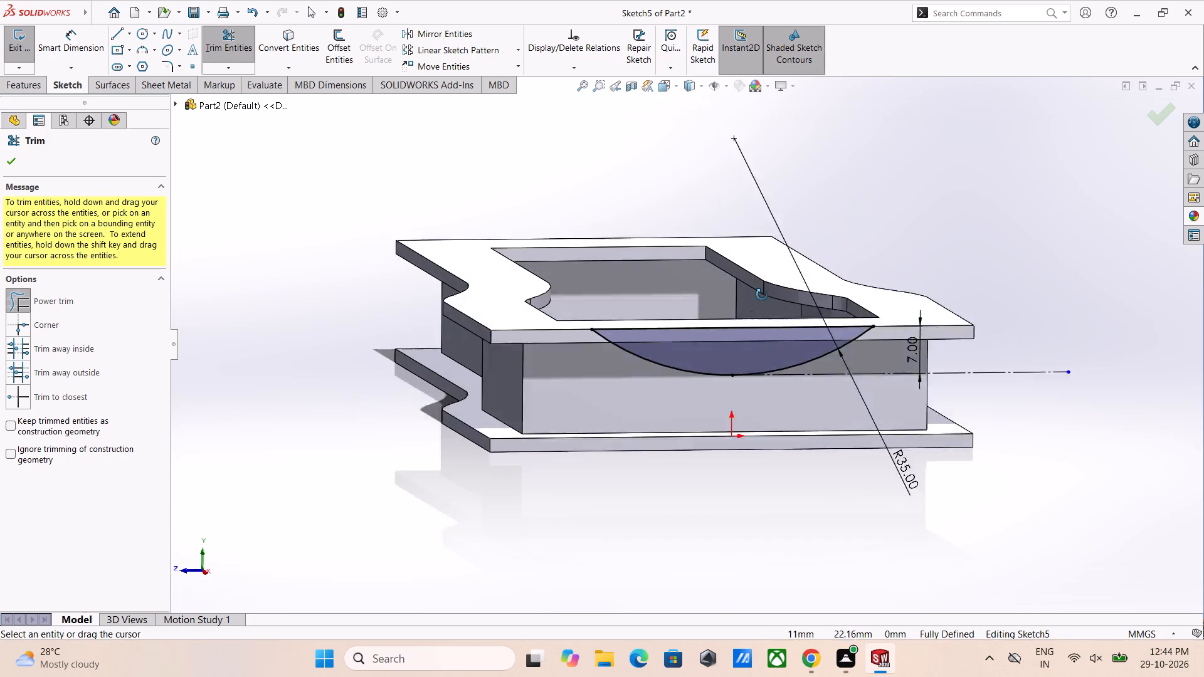
pyautogui.moveTo(762, 295); pyautogui.dragTo(764, 291, button='middle')
pyautogui.scroll(1, 769, 287)
pyautogui.click(1147, 108)
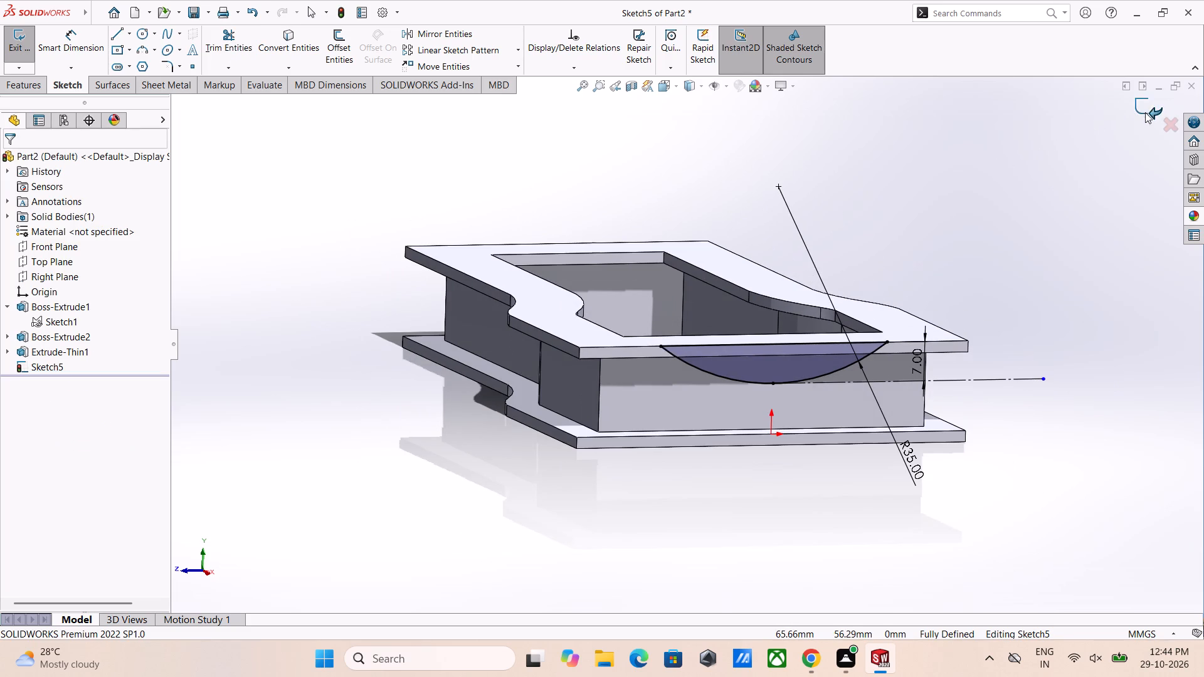
# Extrude-cut the arc profile Up To Surface, ending at the upper frame's inner end face nearest the sketch.
pyautogui.click(21, 90)
pyautogui.click(220, 34)
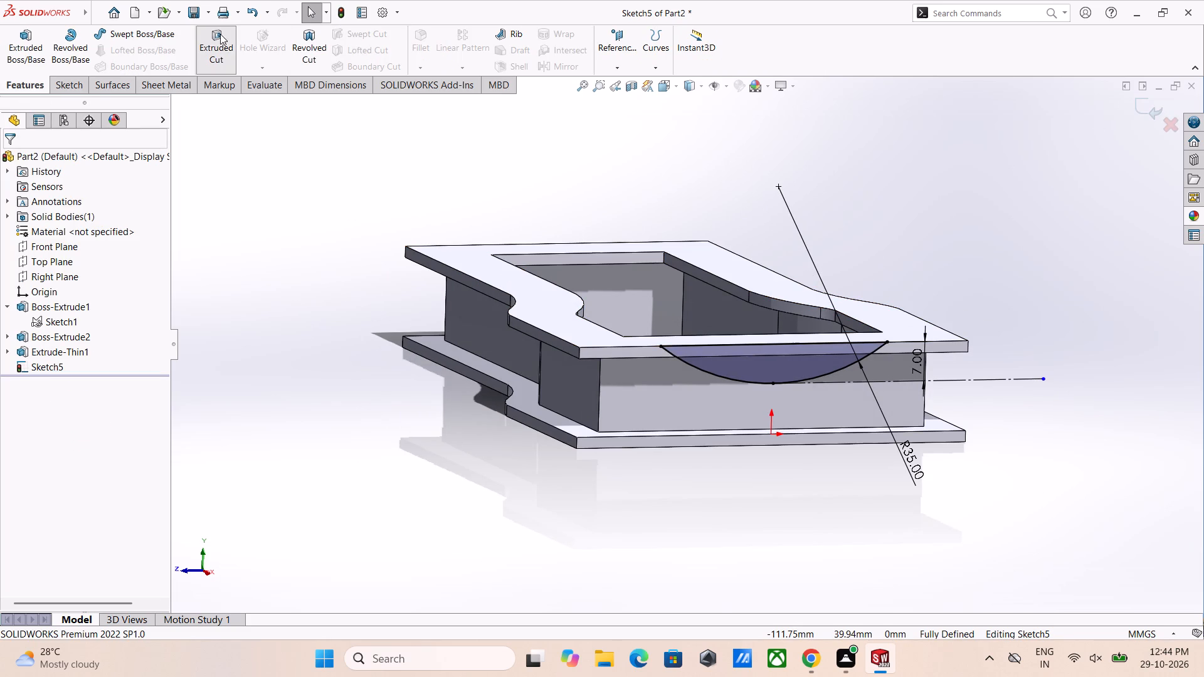
pyautogui.moveTo(1147, 451); pyautogui.dragTo(1126, 445, button='middle')
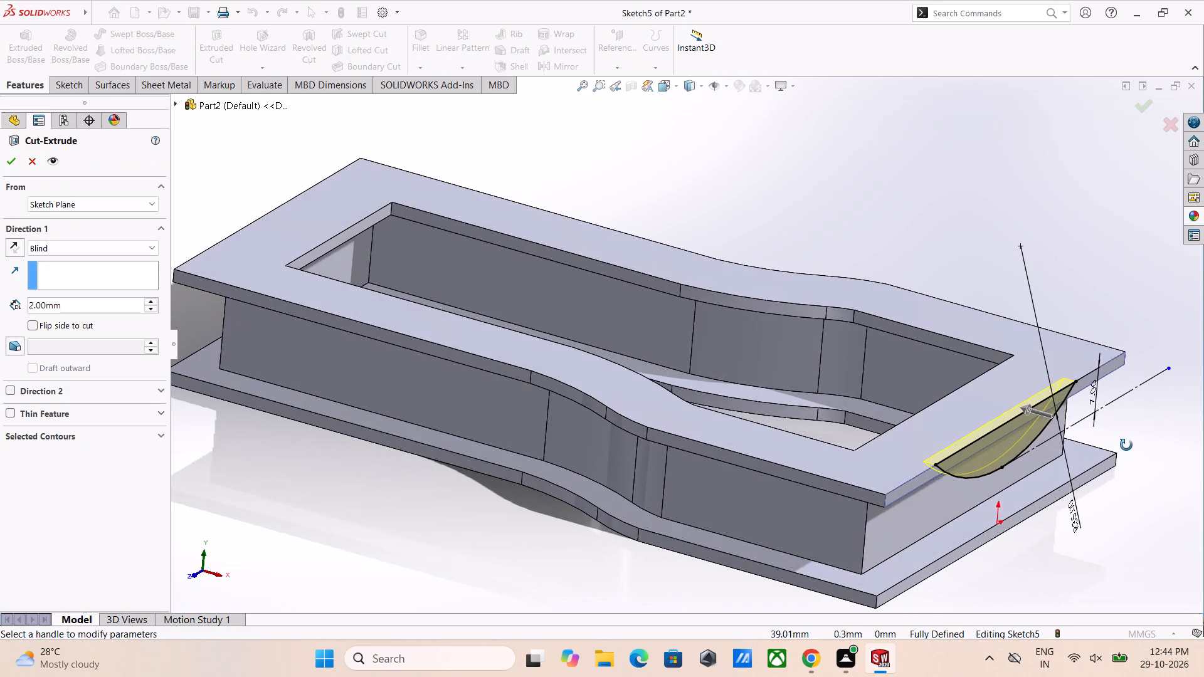
pyautogui.moveTo(1126, 445); pyautogui.dragTo(1123, 446, button='middle')
pyautogui.moveTo(916, 397); pyautogui.dragTo(953, 424, button='middle')
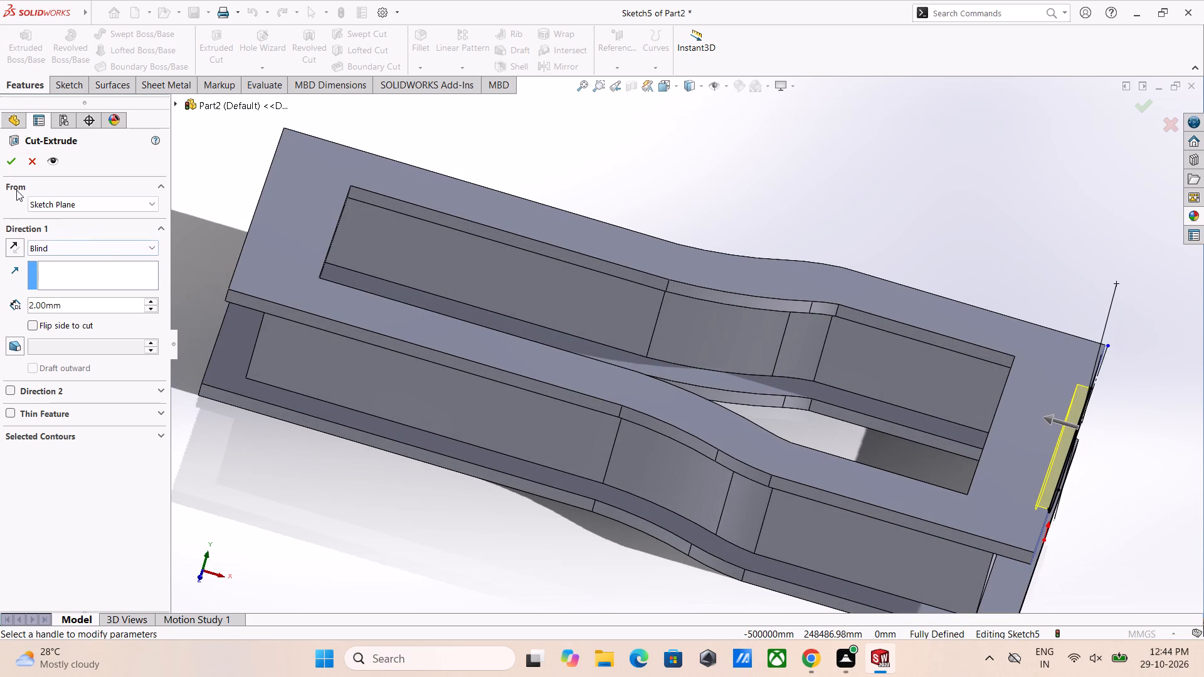
pyautogui.click(74, 250)
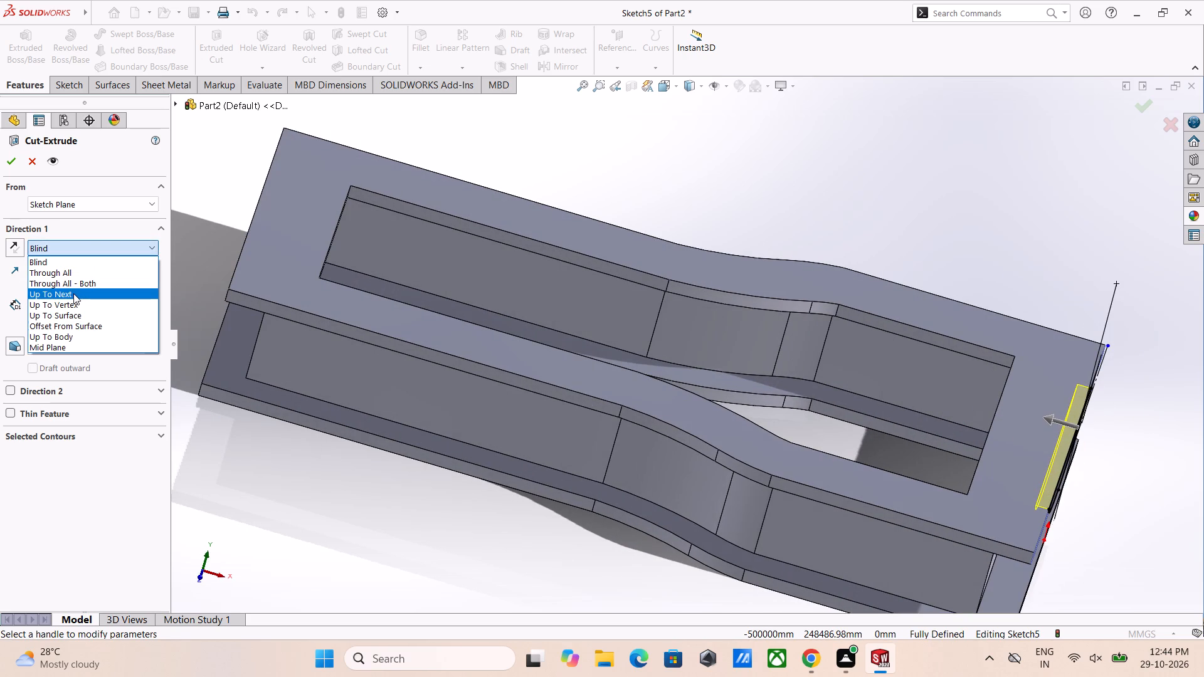
pyautogui.click(82, 315)
pyautogui.moveTo(726, 285); pyautogui.dragTo(781, 302, button='middle')
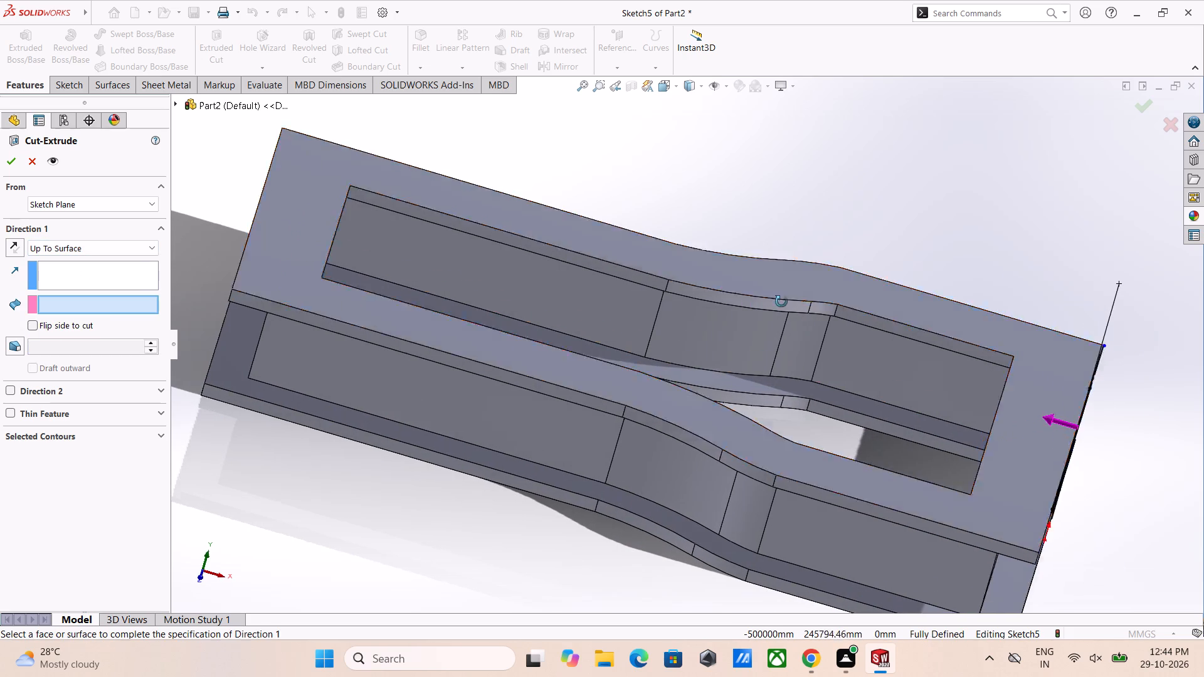
pyautogui.moveTo(781, 302); pyautogui.dragTo(821, 322, button='middle')
pyautogui.scroll(-2, 771, 362)
pyautogui.click(837, 381)
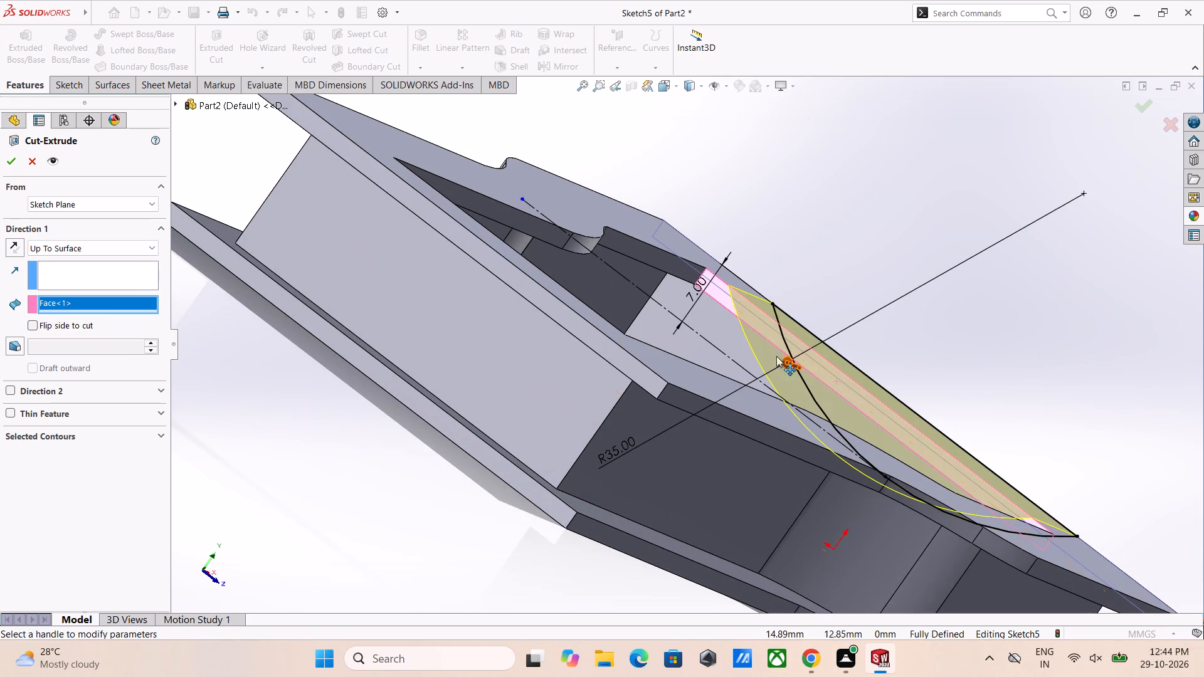
pyautogui.click(5, 162)
# On the upper frame's long outer side face, sketch an open three-line trapezoid rising from the top edge, its first slanted side about 22 mm.
pyautogui.moveTo(751, 169); pyautogui.dragTo(694, 188, button='middle')
pyautogui.scroll(3, 694, 188)
pyautogui.moveTo(851, 332); pyautogui.dragTo(830, 333, button='middle')
pyautogui.scroll(1, 830, 333)
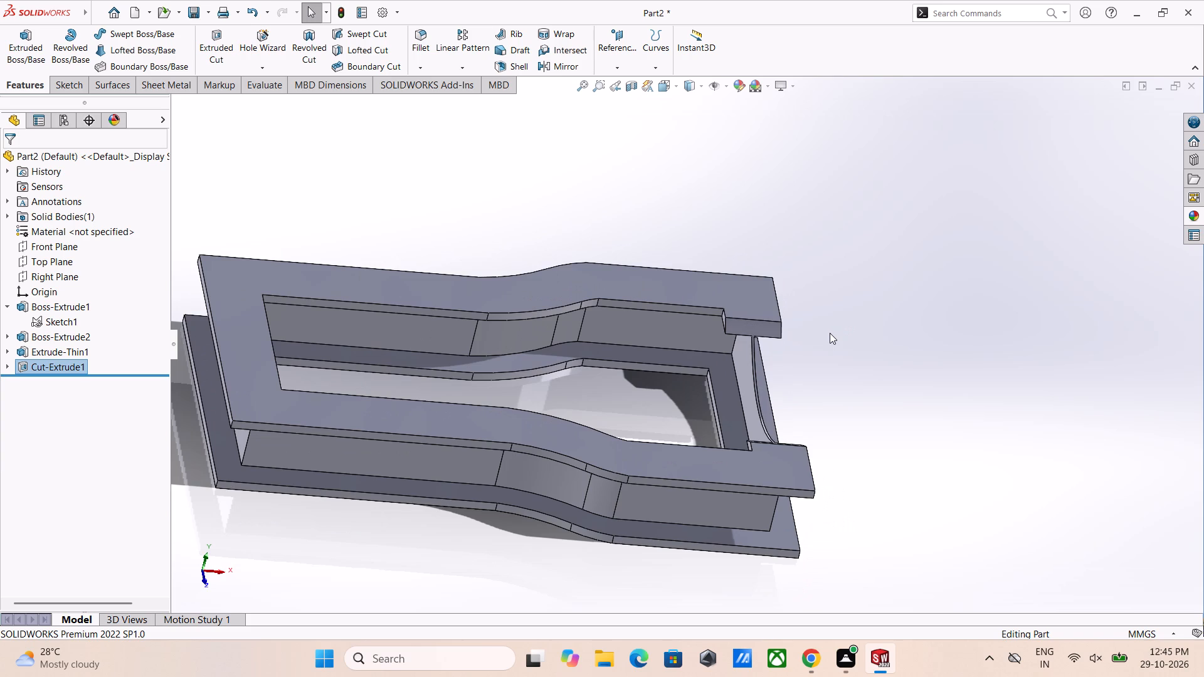
pyautogui.scroll(1, 850, 347)
pyautogui.moveTo(847, 346); pyautogui.dragTo(838, 286, button='middle')
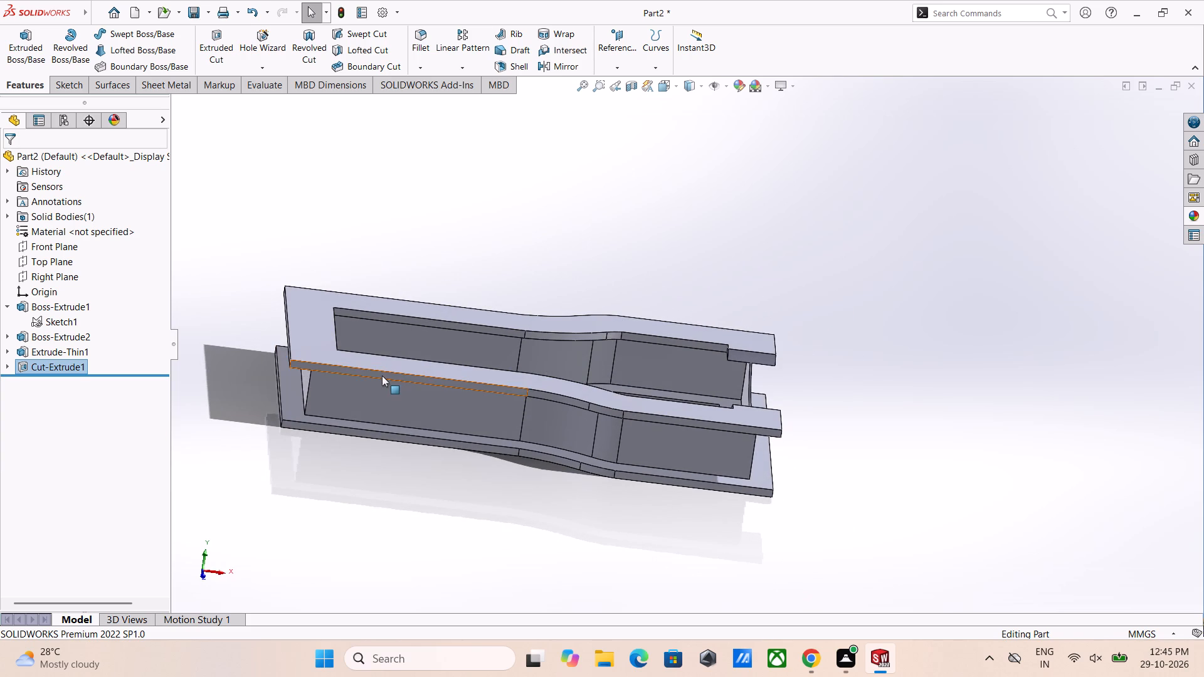
pyautogui.click(382, 375)
pyautogui.click(433, 341)
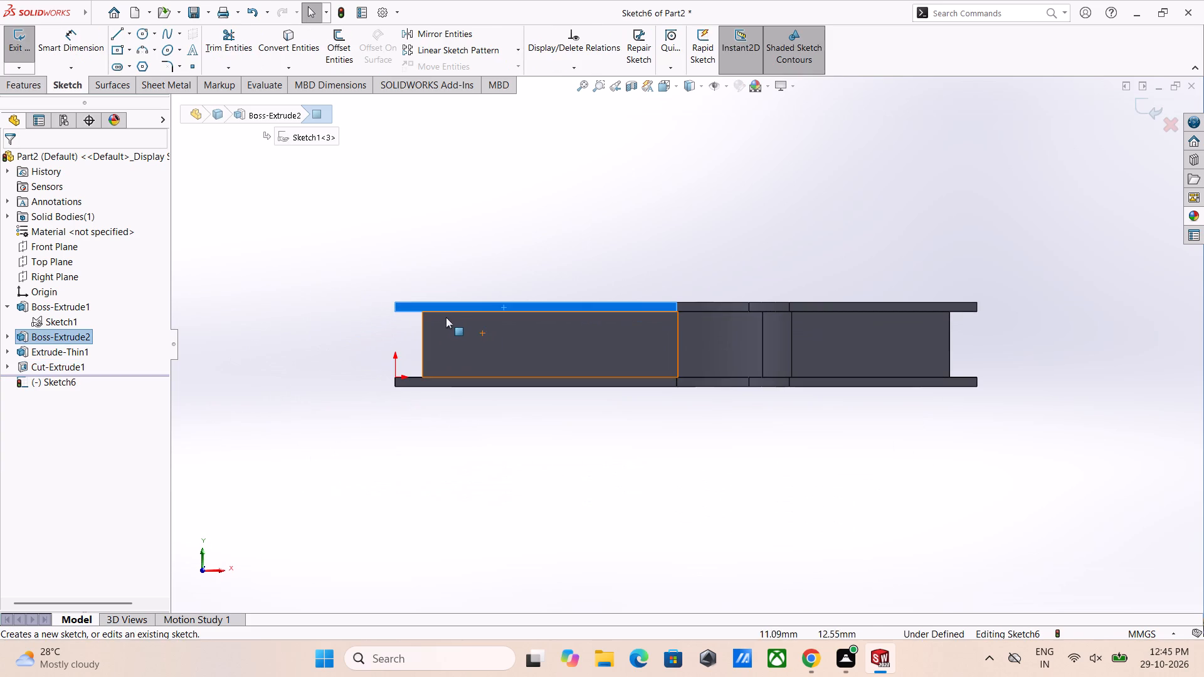
pyautogui.click(120, 31)
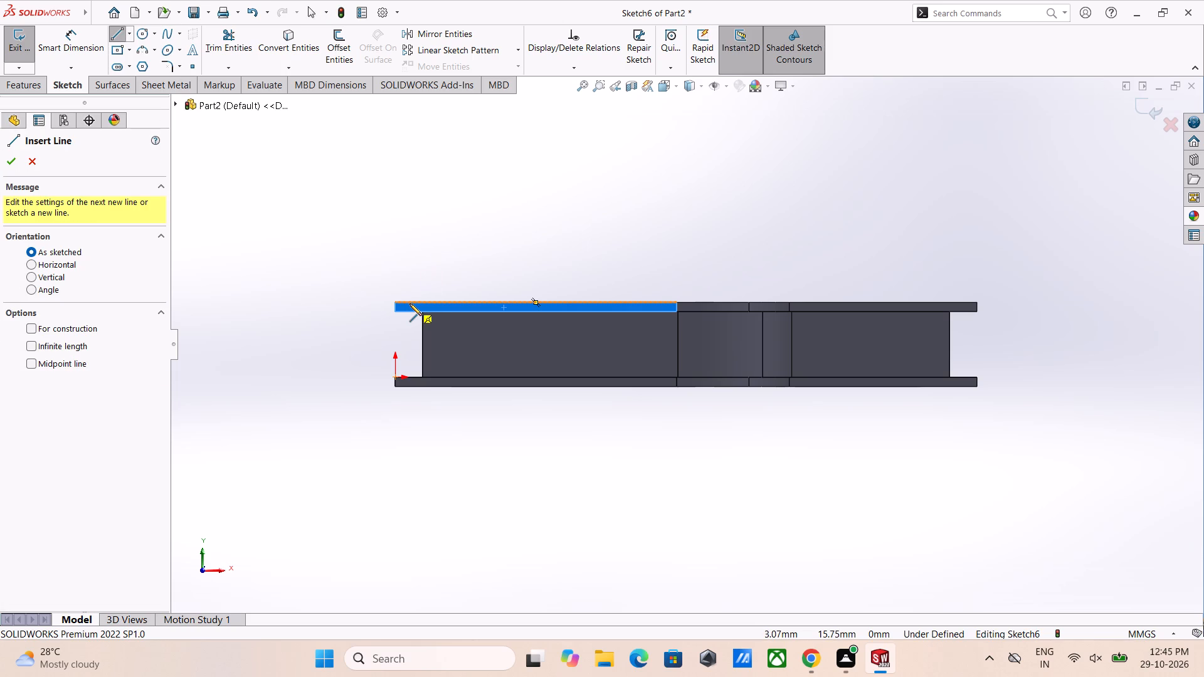
pyautogui.click(409, 303)
pyautogui.click(440, 204)
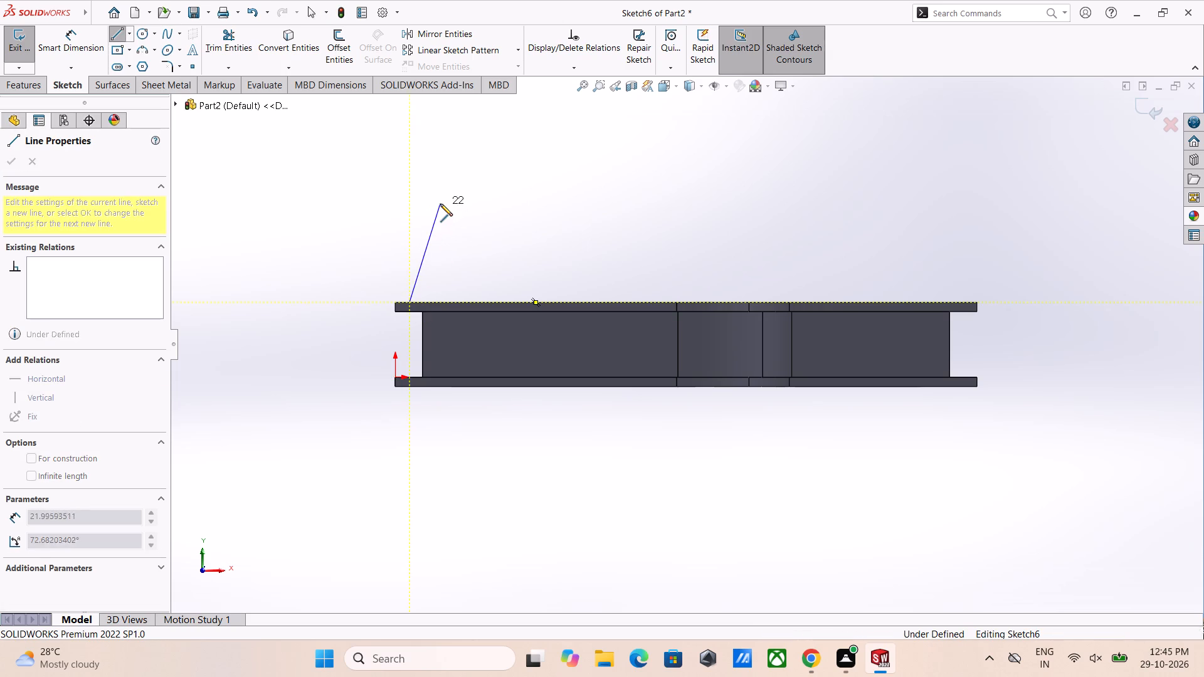
pyautogui.click(564, 204)
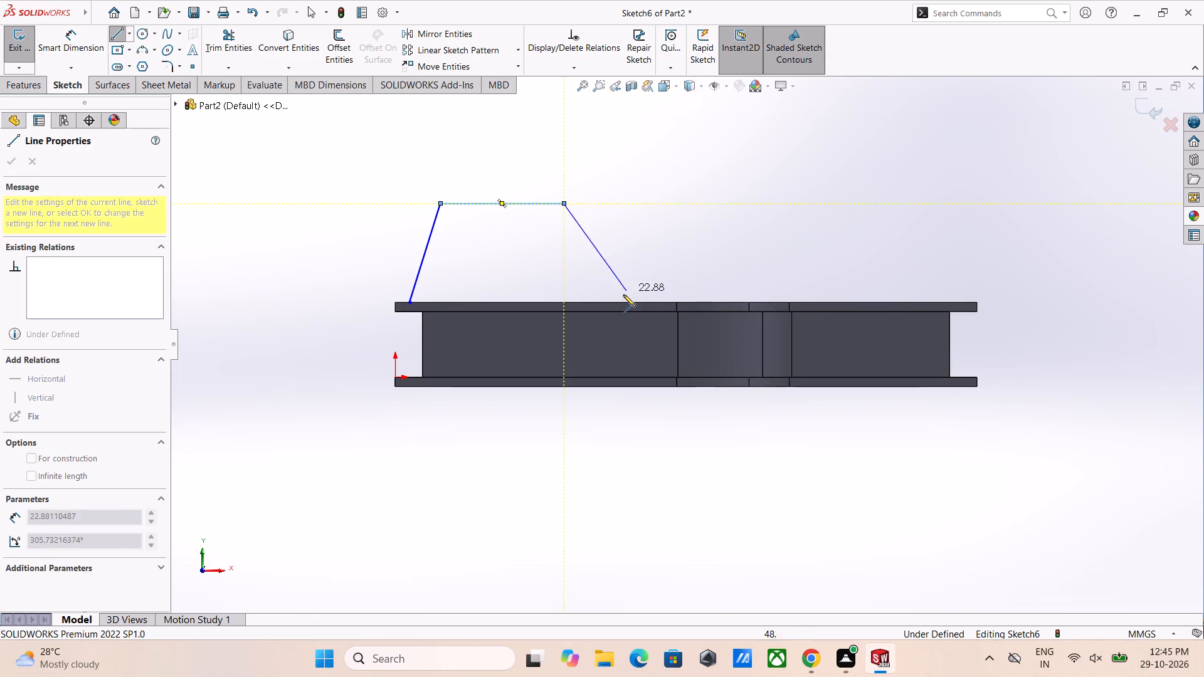
pyautogui.click(591, 300)
pyautogui.rightClick(618, 241)
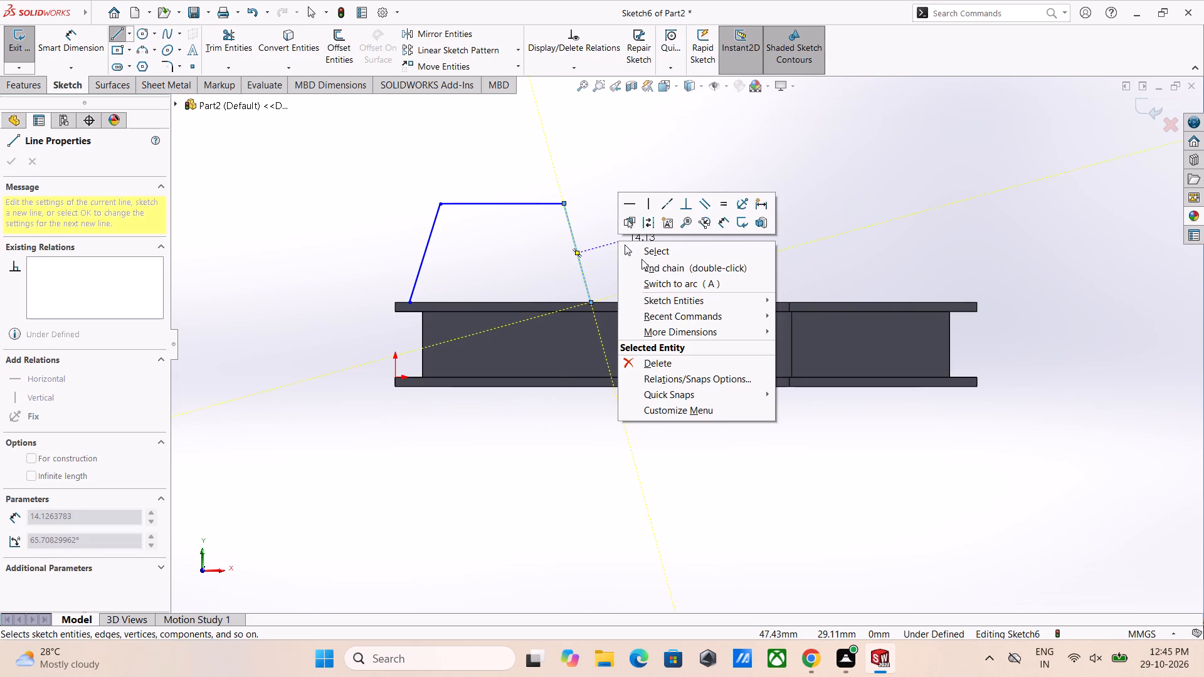
pyautogui.click(640, 255)
# Dimension the angle between the trapezoid's two slanted sides and set it to 30.5°.
pyautogui.scroll(-6, 596, 318)
pyautogui.scroll(-5, 612, 206)
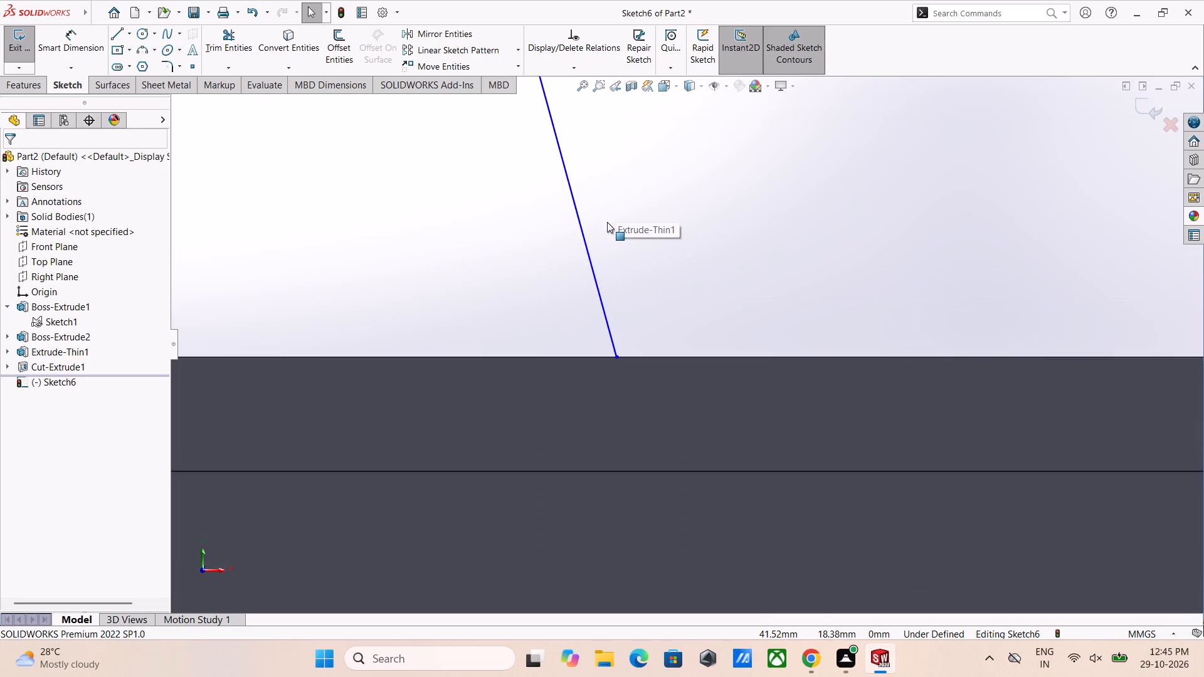
pyautogui.scroll(10, 607, 222)
pyautogui.scroll(4, 457, 291)
pyautogui.scroll(-1, 406, 312)
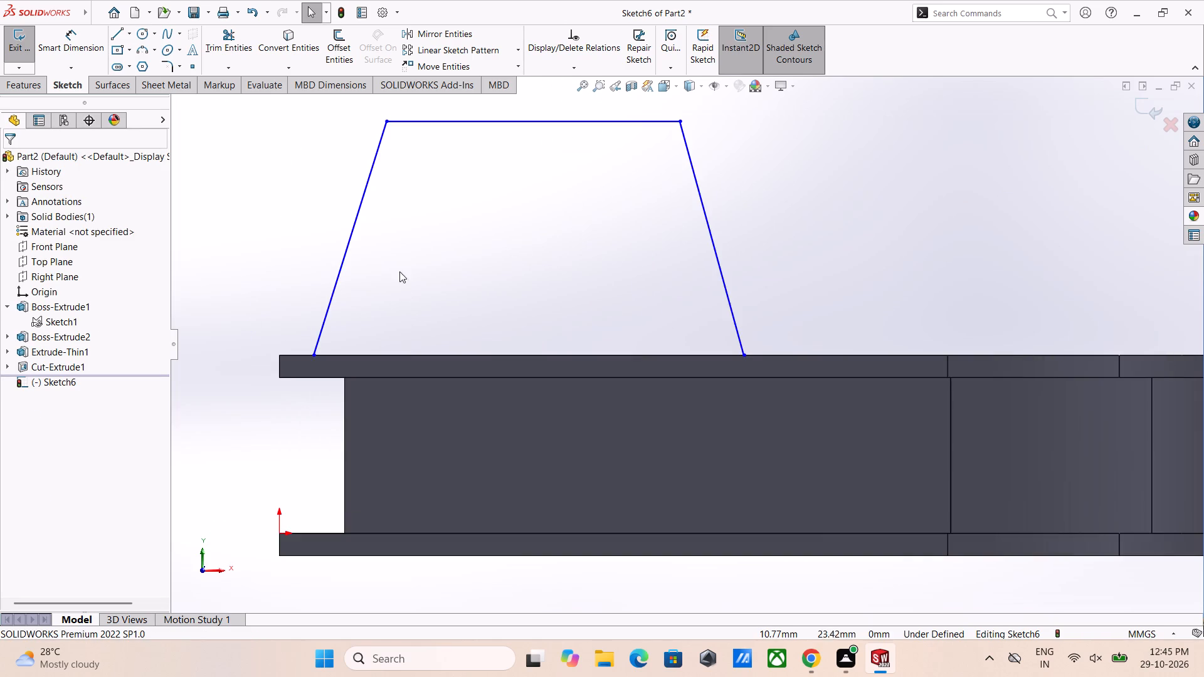
pyautogui.scroll(2, 399, 261)
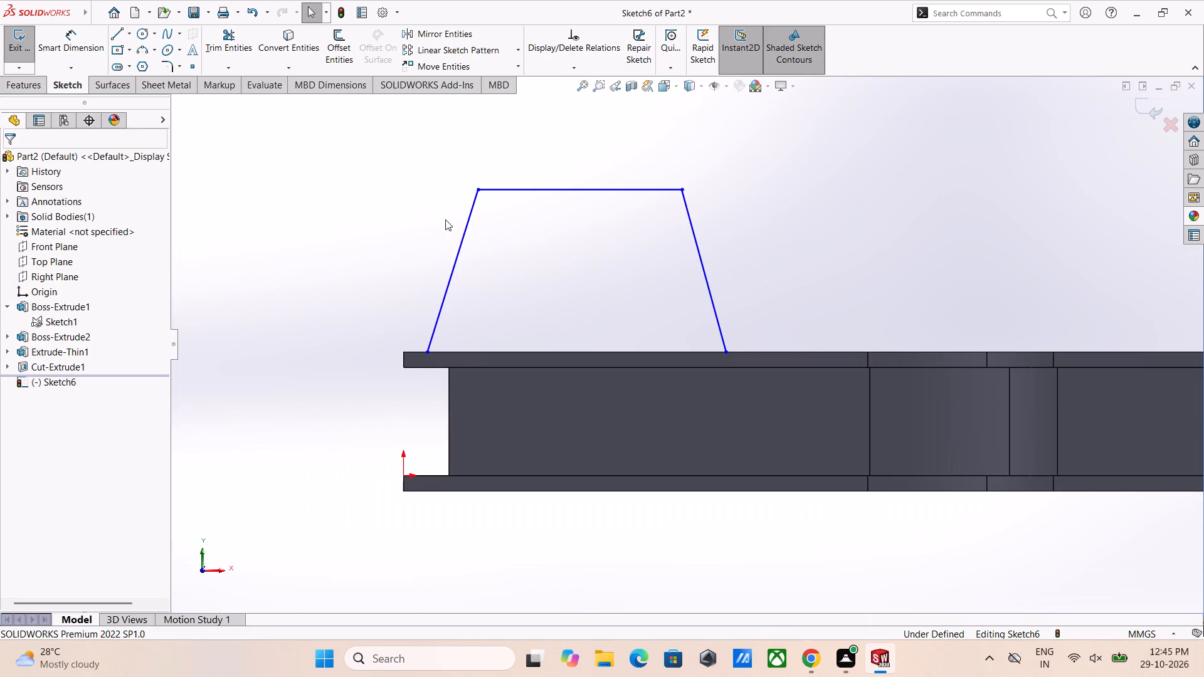
pyautogui.moveTo(332, 225); pyautogui.dragTo(321, 93, button='right')
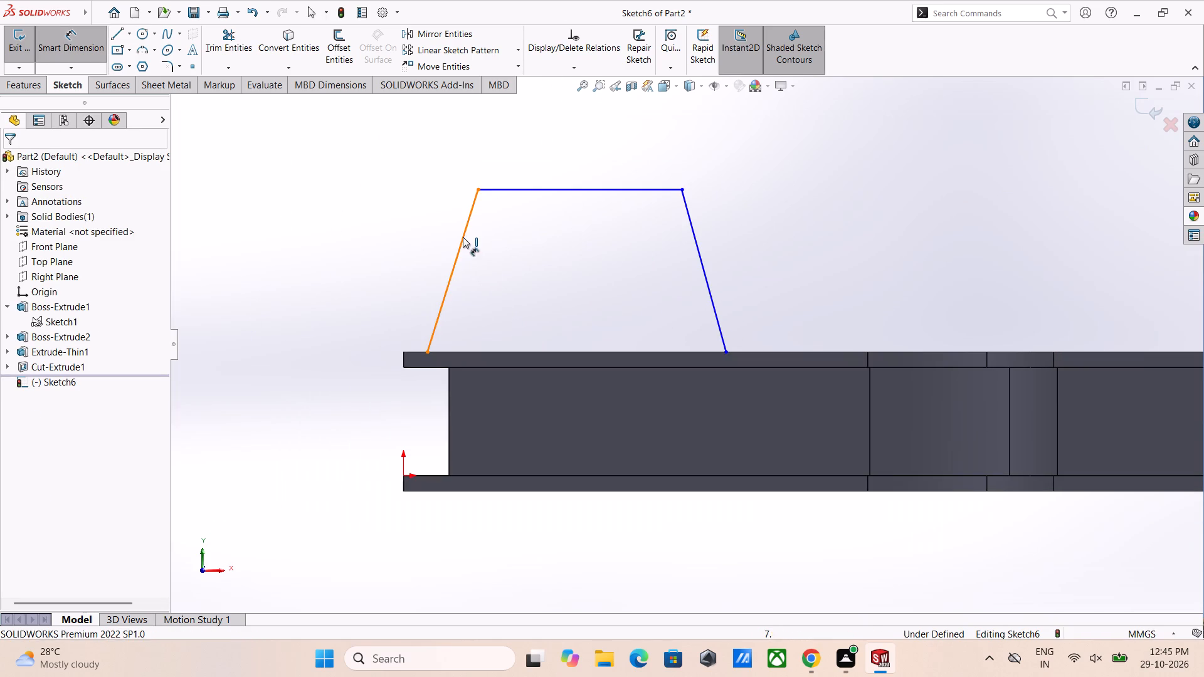
pyautogui.click(463, 237)
pyautogui.moveTo(696, 242); pyautogui.dragTo(685, 232)
pyautogui.click(578, 145)
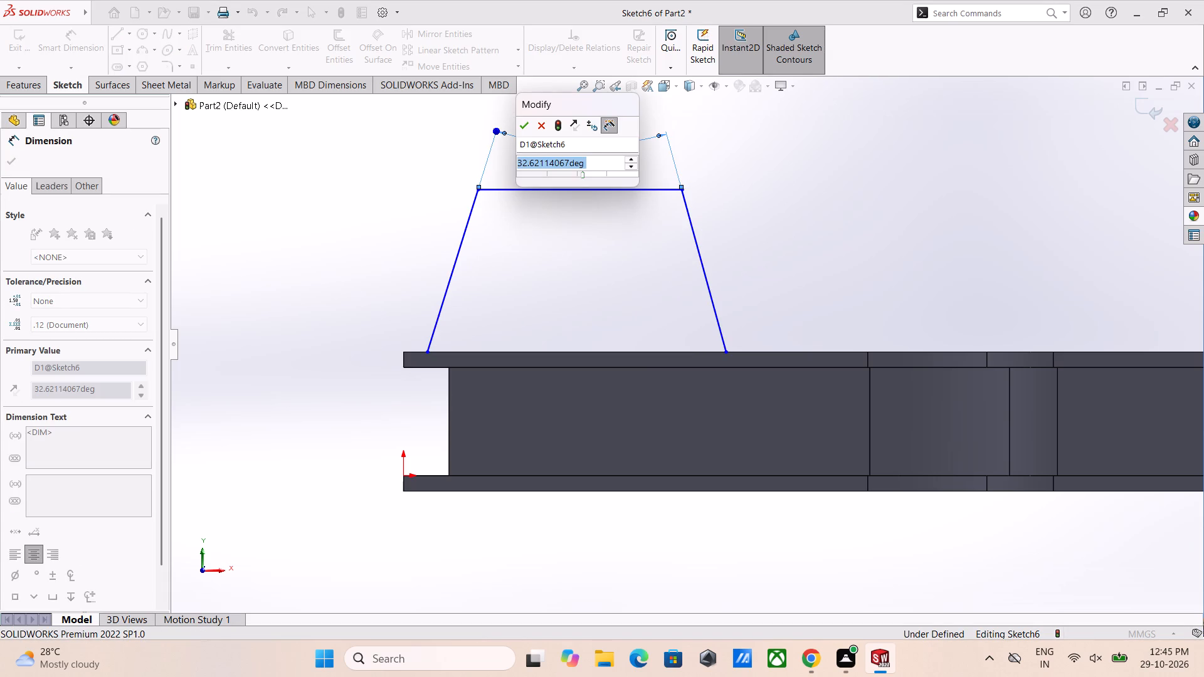
pyautogui.write('30.')
pyautogui.press('5')
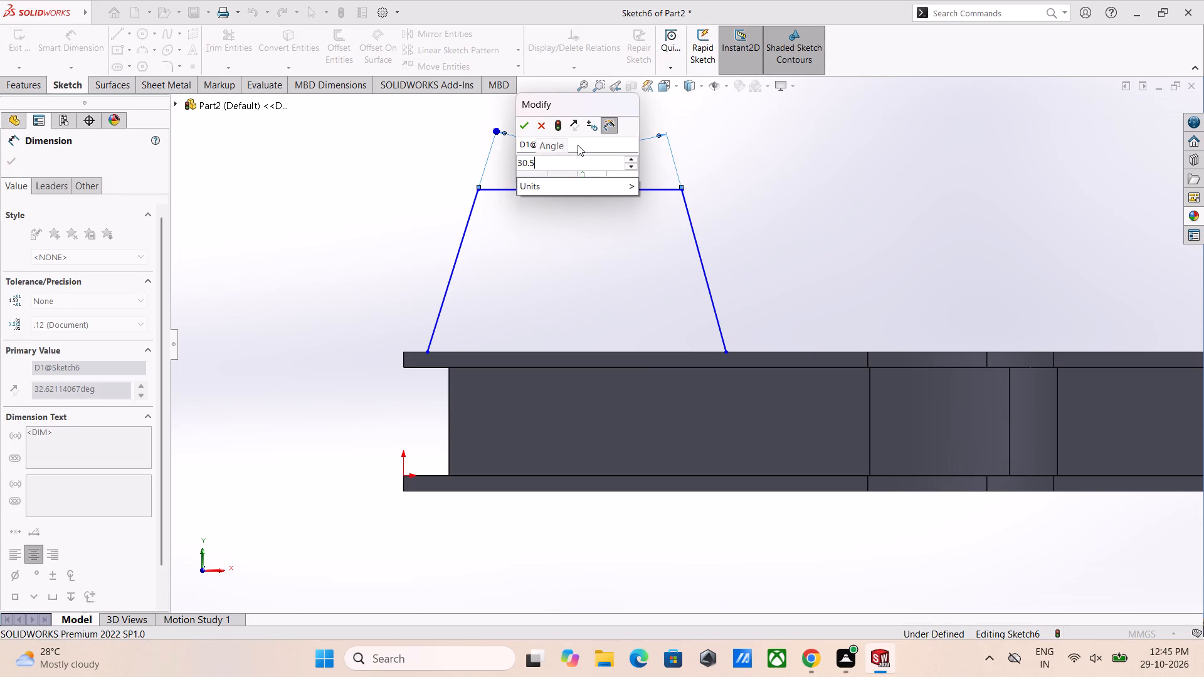
pyautogui.press('Return')
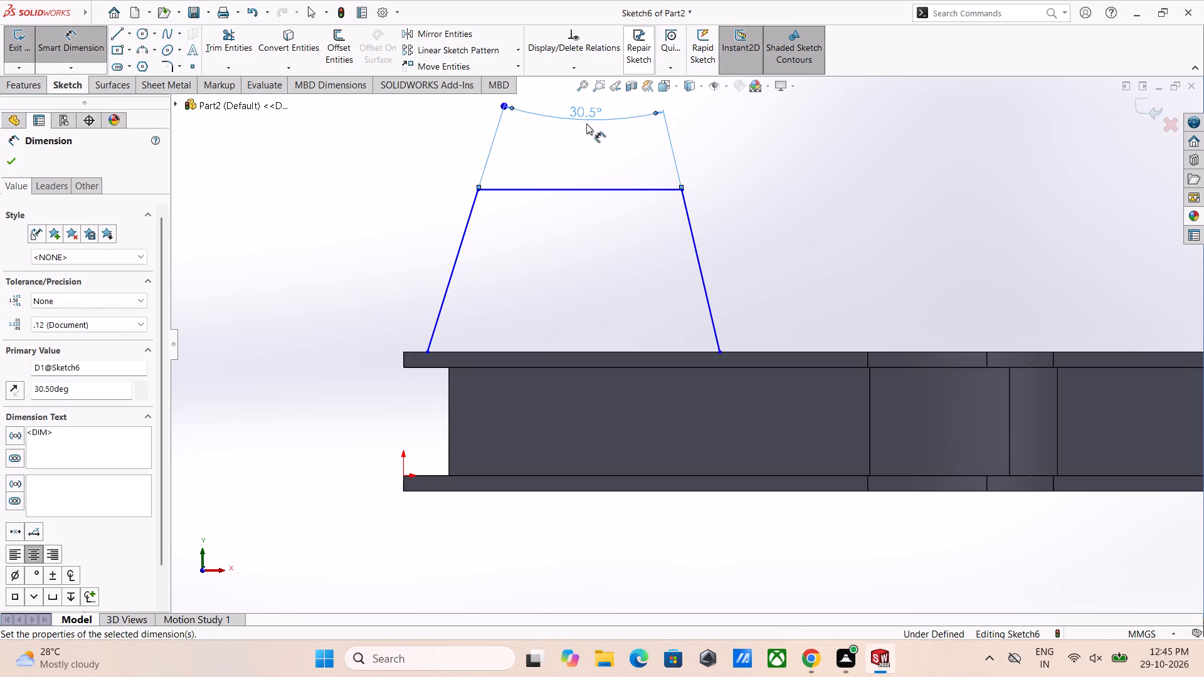
# Set the distance from the upper frame's top corner to the foot of the nearest slanted side to 3.3 mm.
pyautogui.click(404, 353)
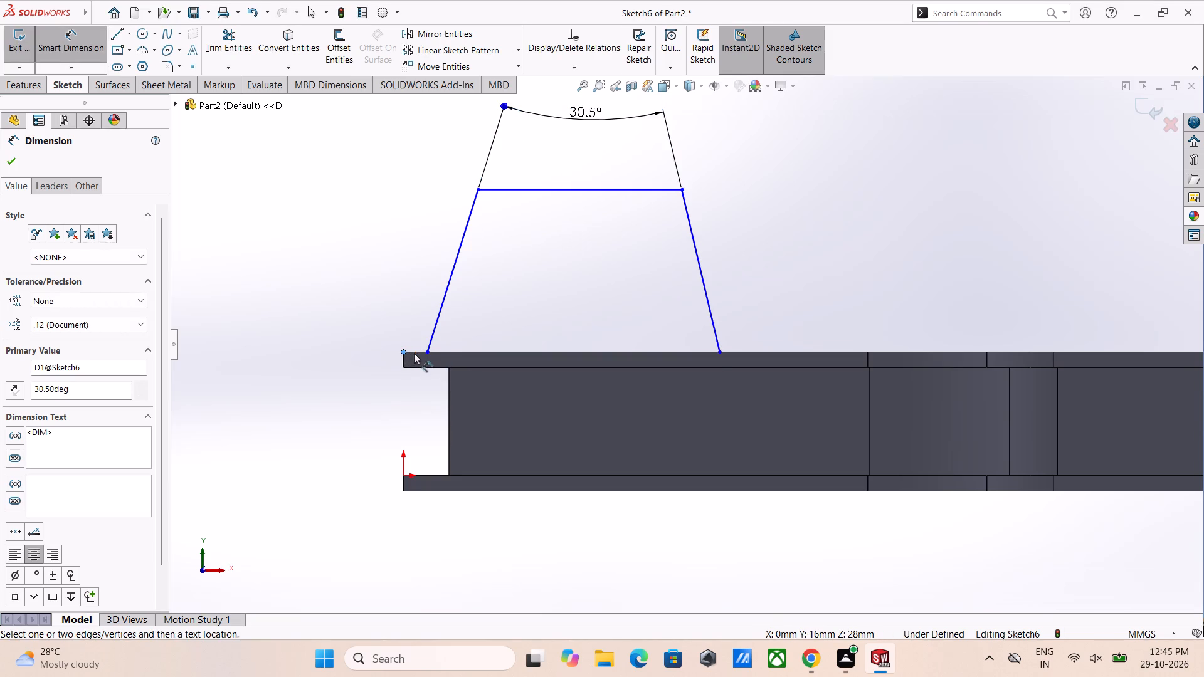
pyautogui.click(428, 352)
pyautogui.click(419, 385)
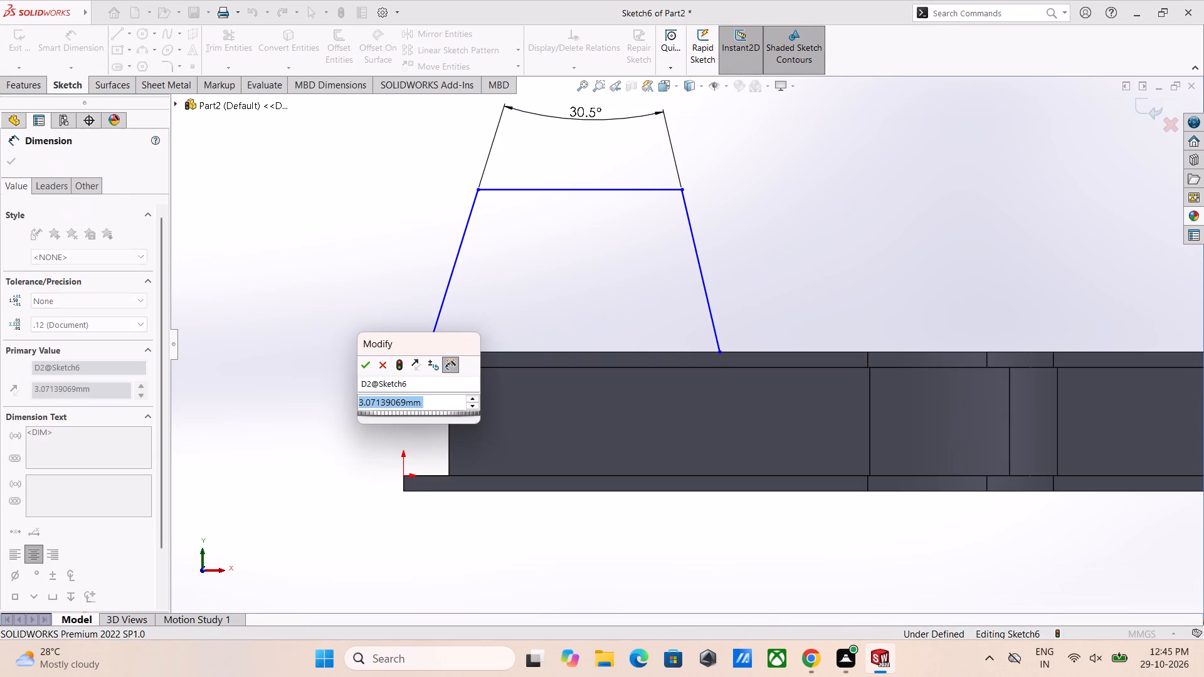
pyautogui.write('3.3')
pyautogui.press('Return')
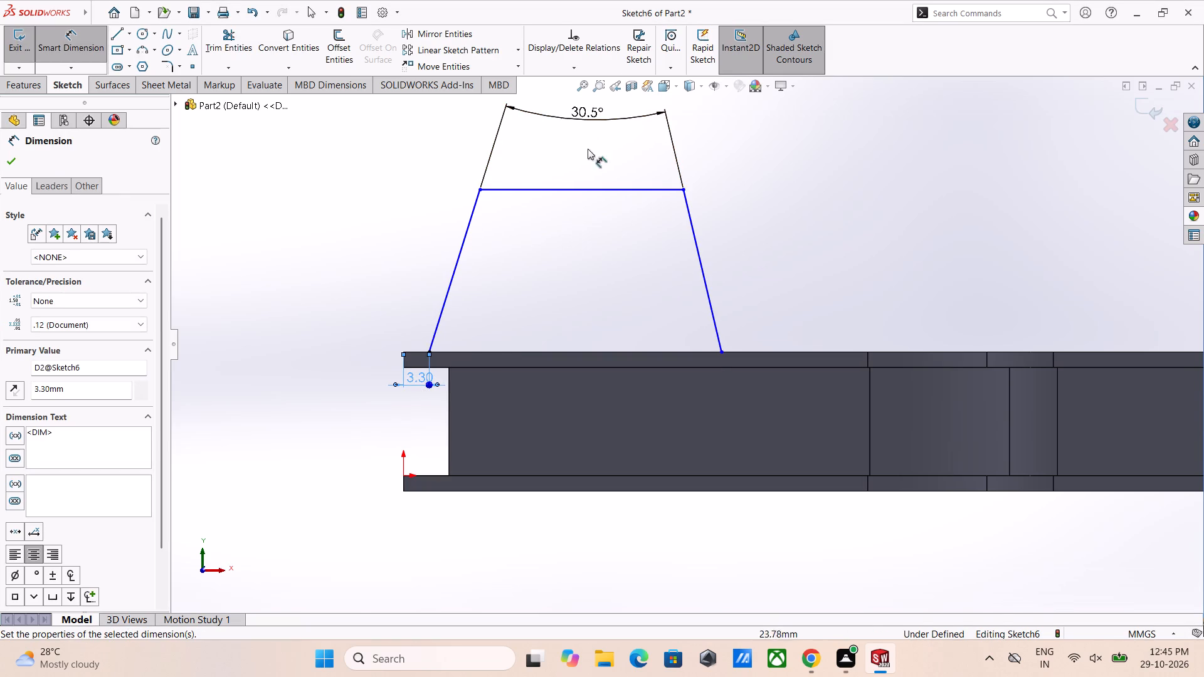
# Dimension the trapezoid's horizontal top line and set its length to 35.5 mm.
pyautogui.click(577, 187)
pyautogui.scroll(4, 573, 112)
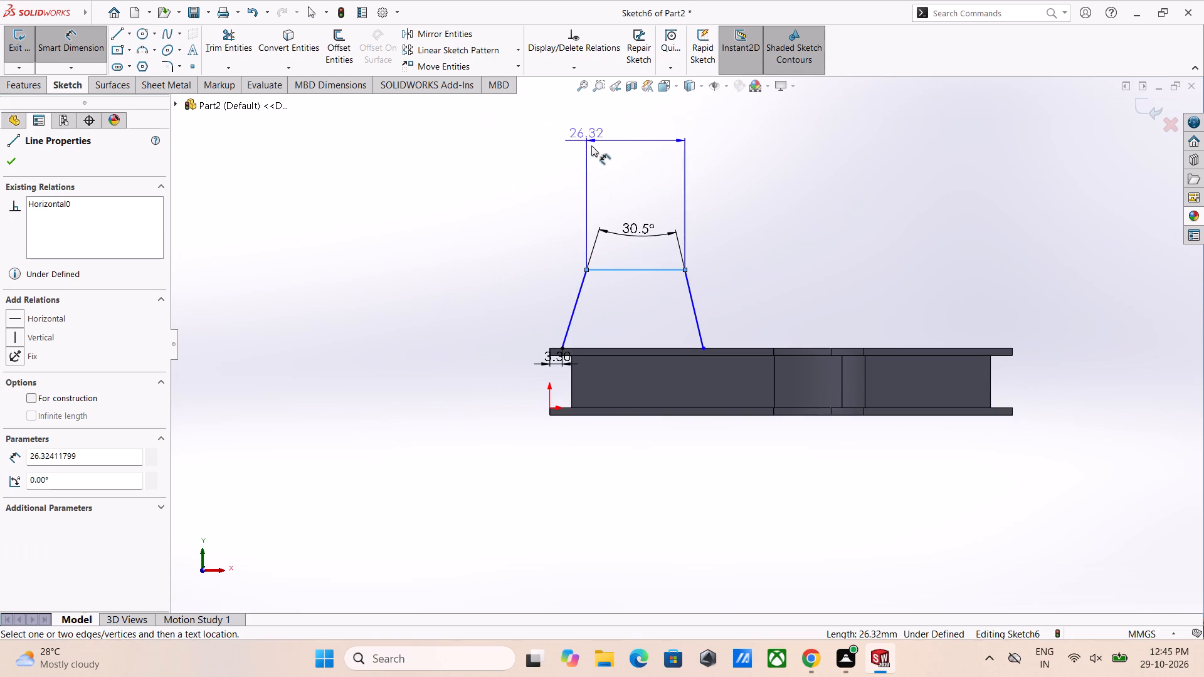
pyautogui.click(625, 173)
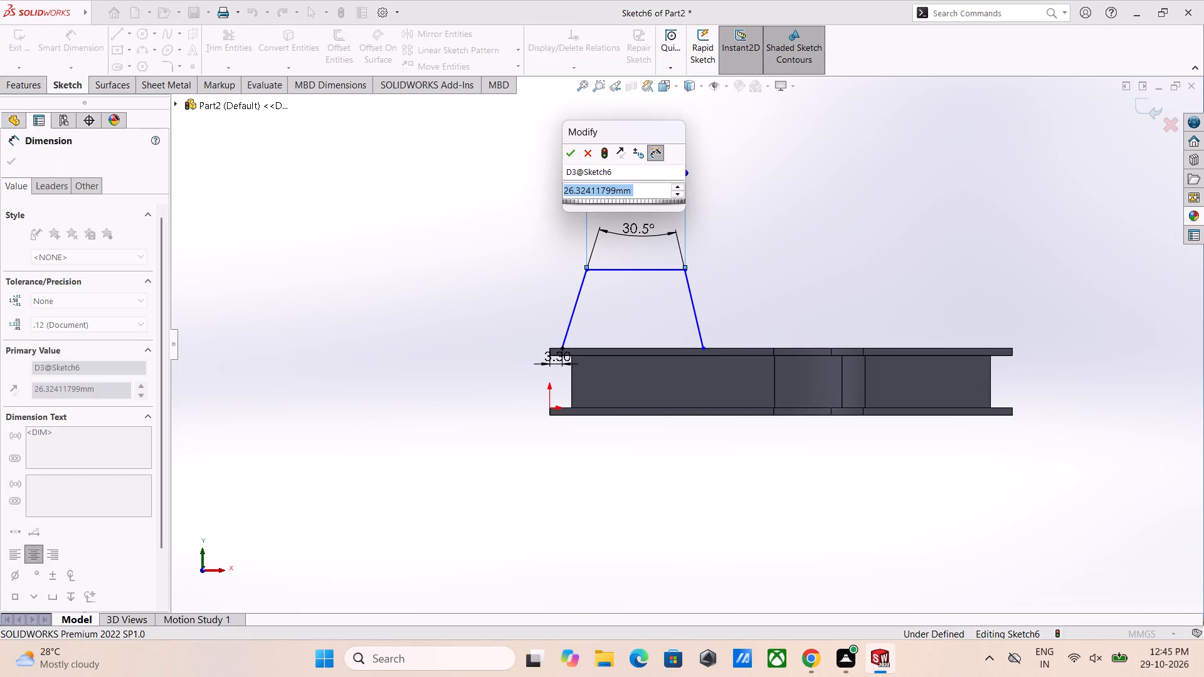
pyautogui.write('35.5')
pyautogui.press('Return')
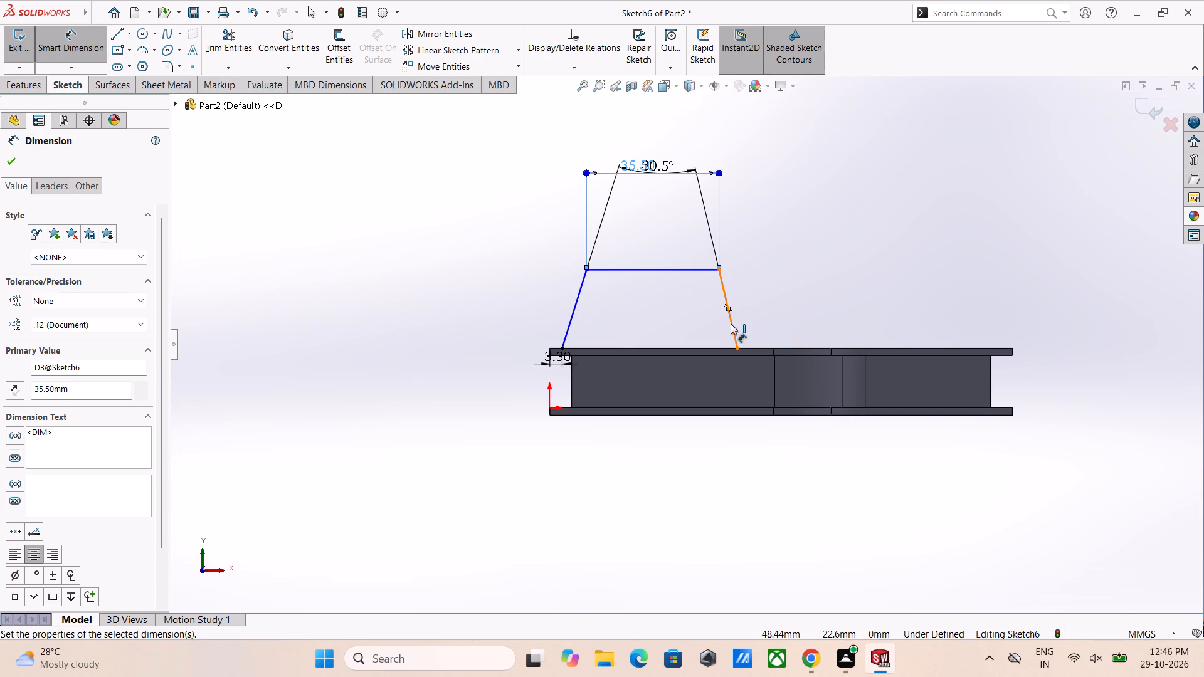
# Dimension the trapezoid's height from the upper frame's top edge to its top line and set it to 28 mm.
pyautogui.click(588, 271)
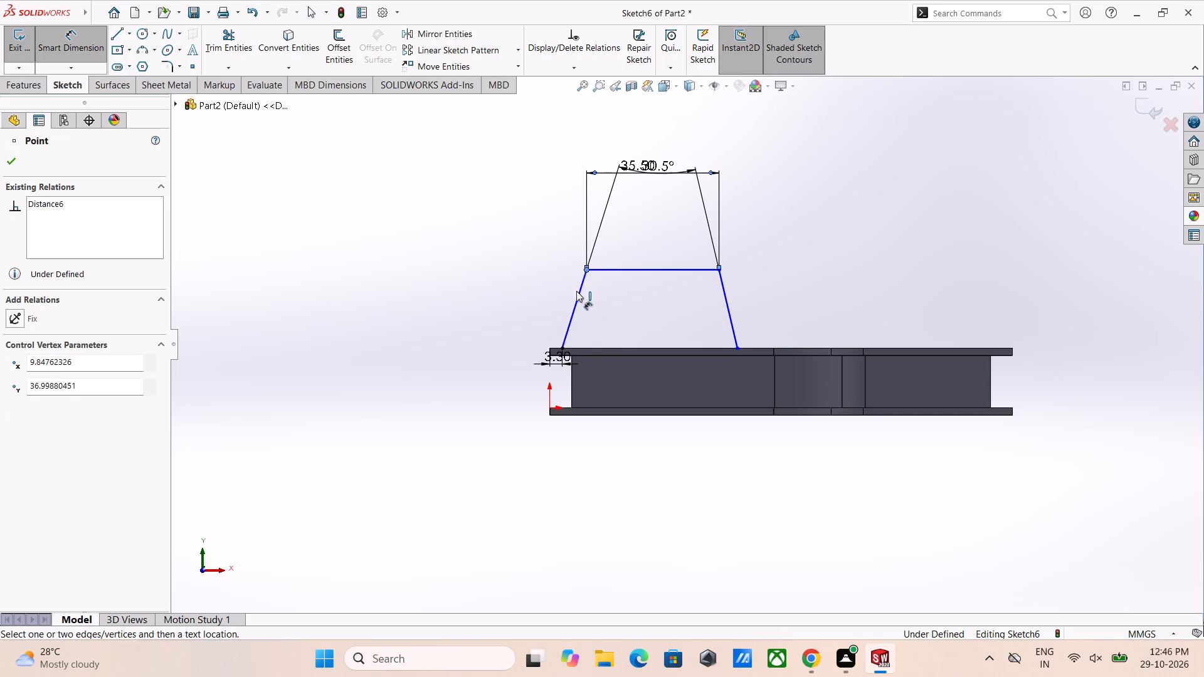
pyautogui.click(573, 349)
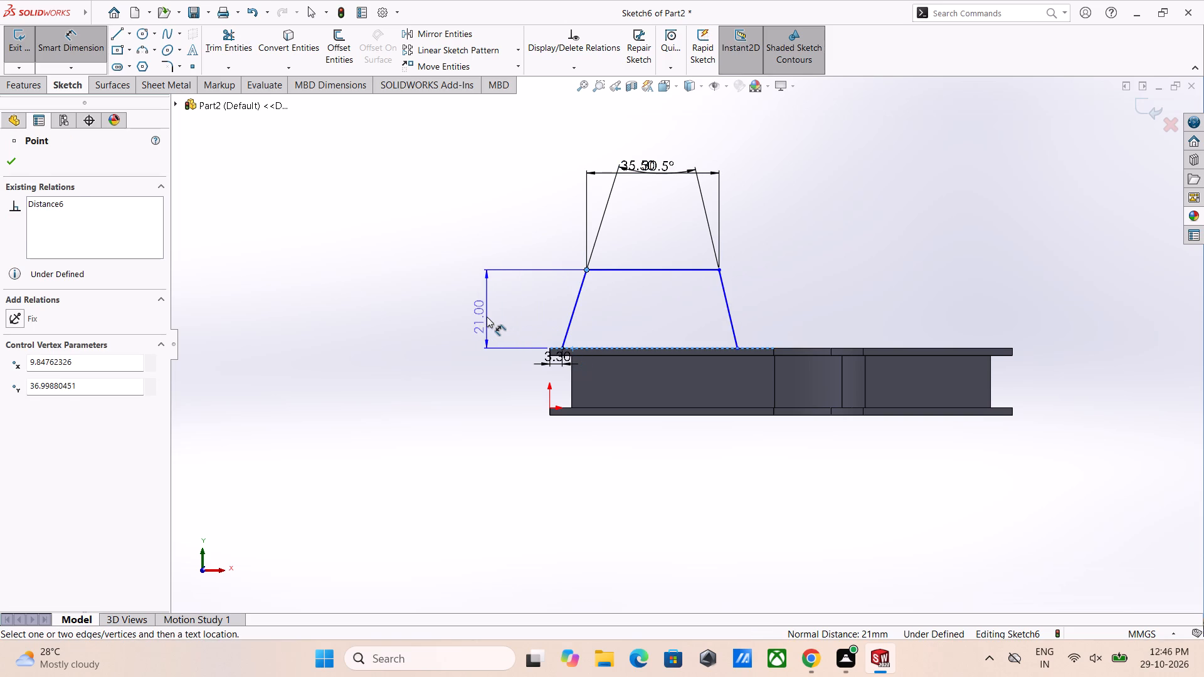
pyautogui.click(487, 317)
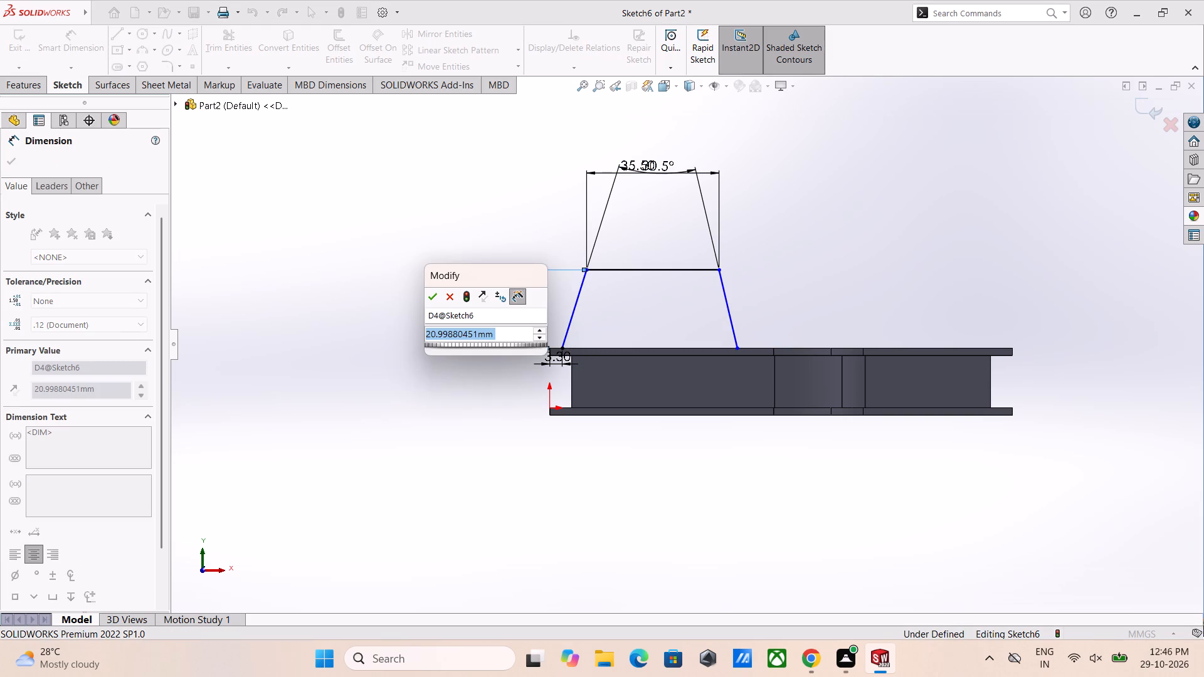
pyautogui.write('28')
pyautogui.press('Return')
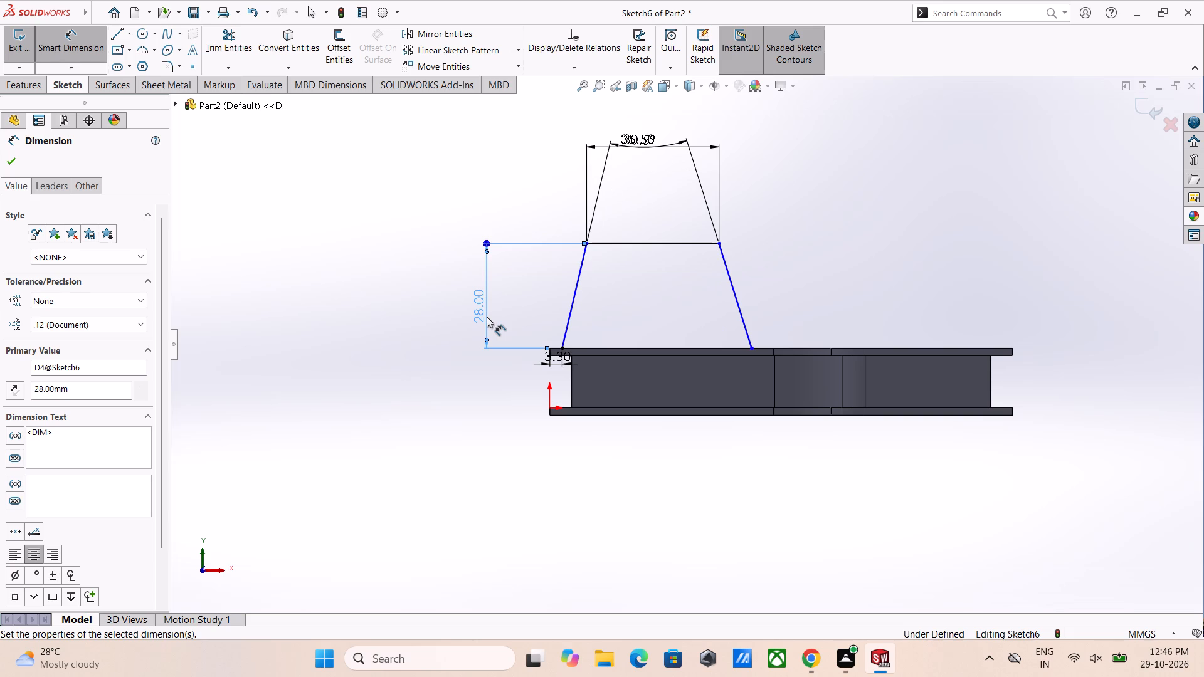
pyautogui.press('Escape')
# Reposition the 35.50 width dimension above the 30.5° angle dimension so the two no longer overlap.
pyautogui.moveTo(630, 133); pyautogui.dragTo(665, 129)
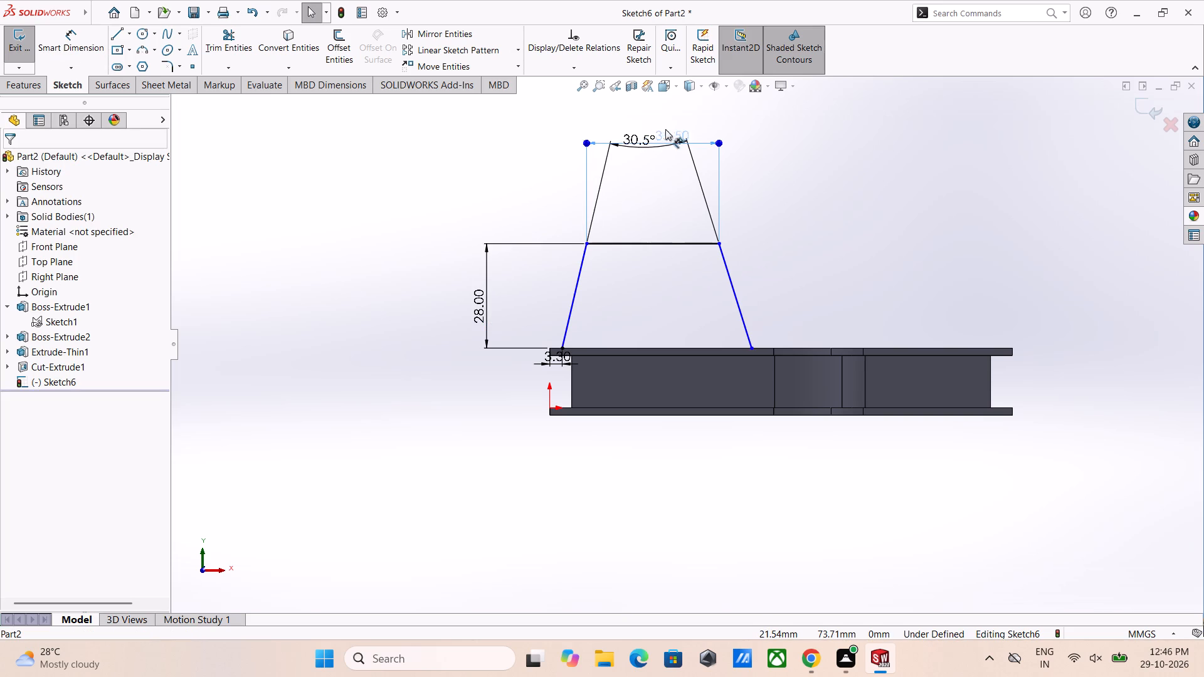
pyautogui.moveTo(665, 129); pyautogui.dragTo(641, 110)
pyautogui.press('Escape')
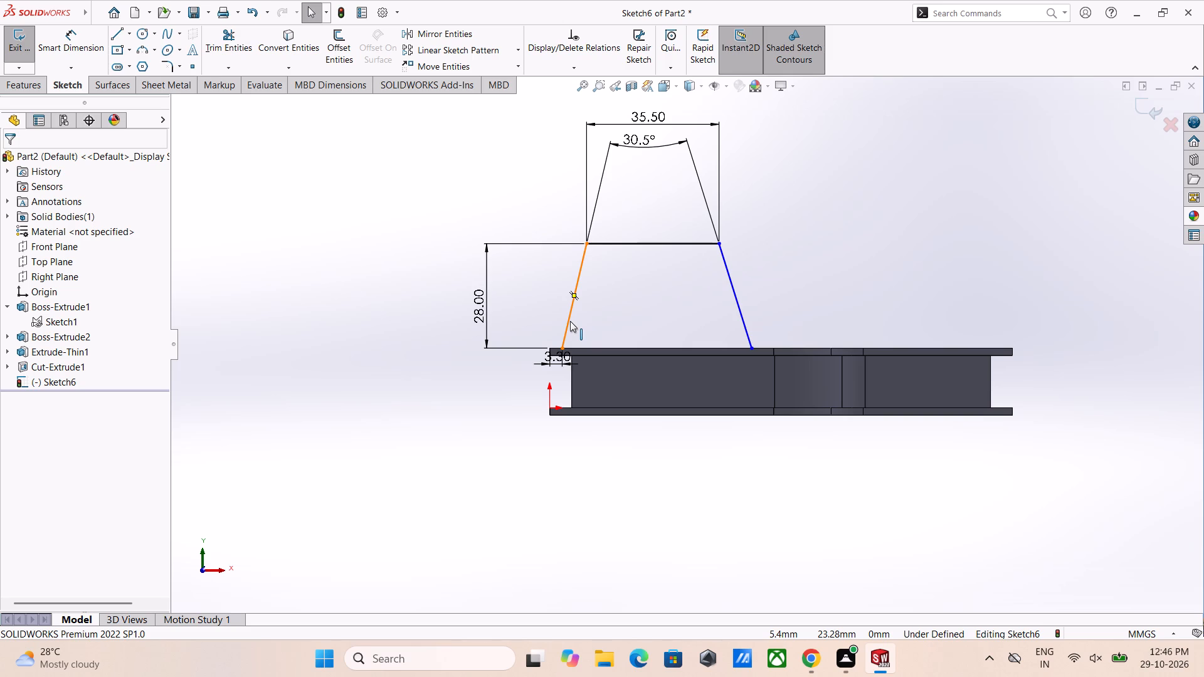
pyautogui.click(779, 254)
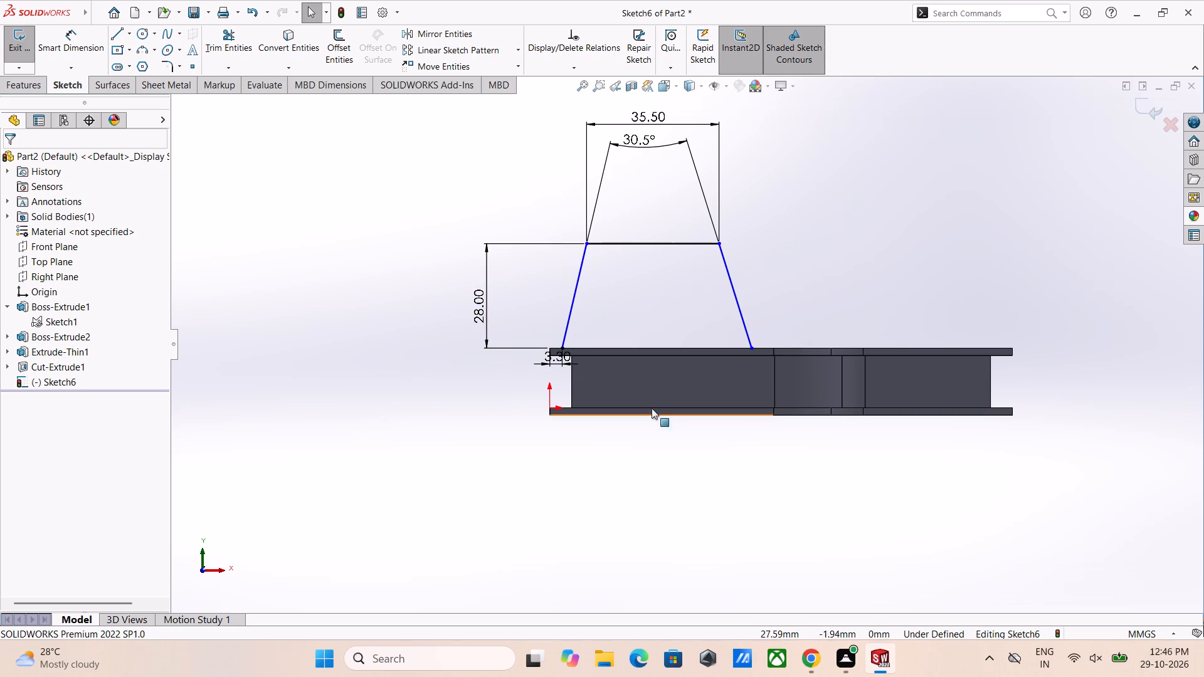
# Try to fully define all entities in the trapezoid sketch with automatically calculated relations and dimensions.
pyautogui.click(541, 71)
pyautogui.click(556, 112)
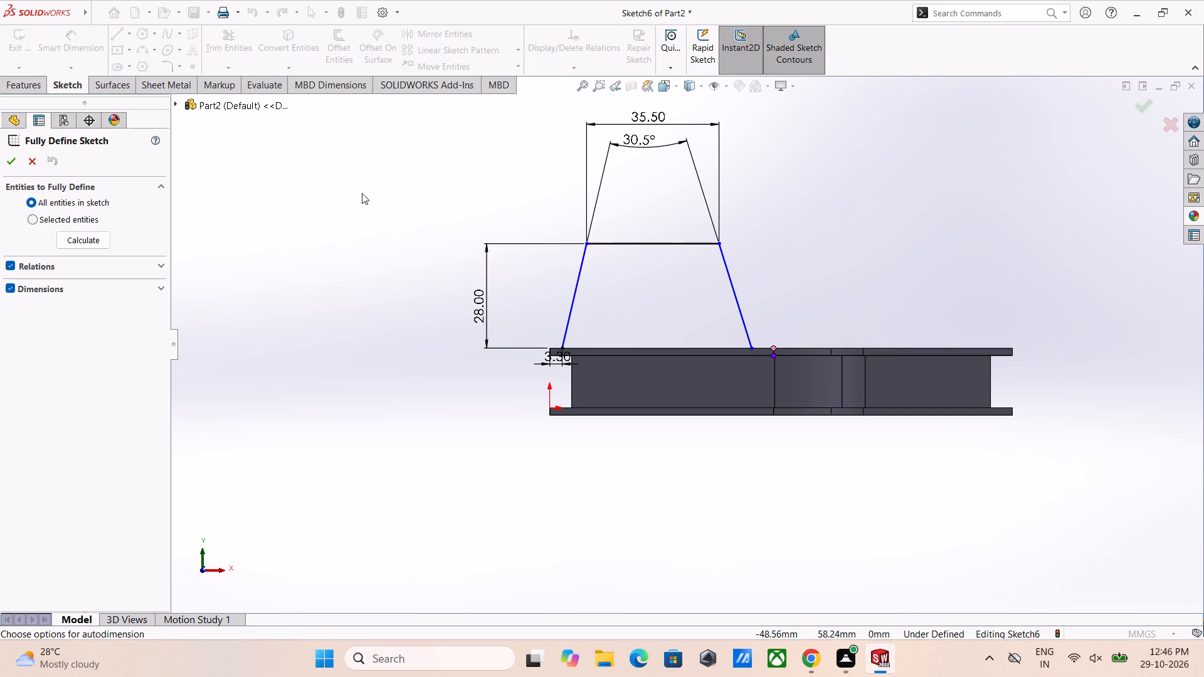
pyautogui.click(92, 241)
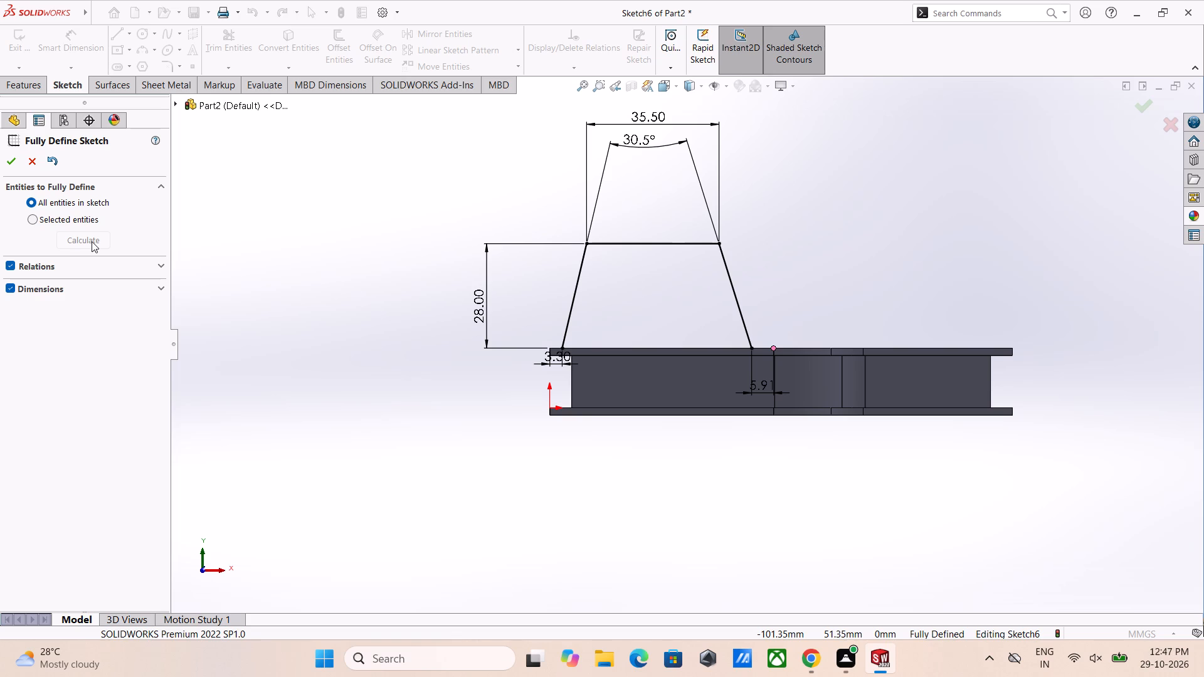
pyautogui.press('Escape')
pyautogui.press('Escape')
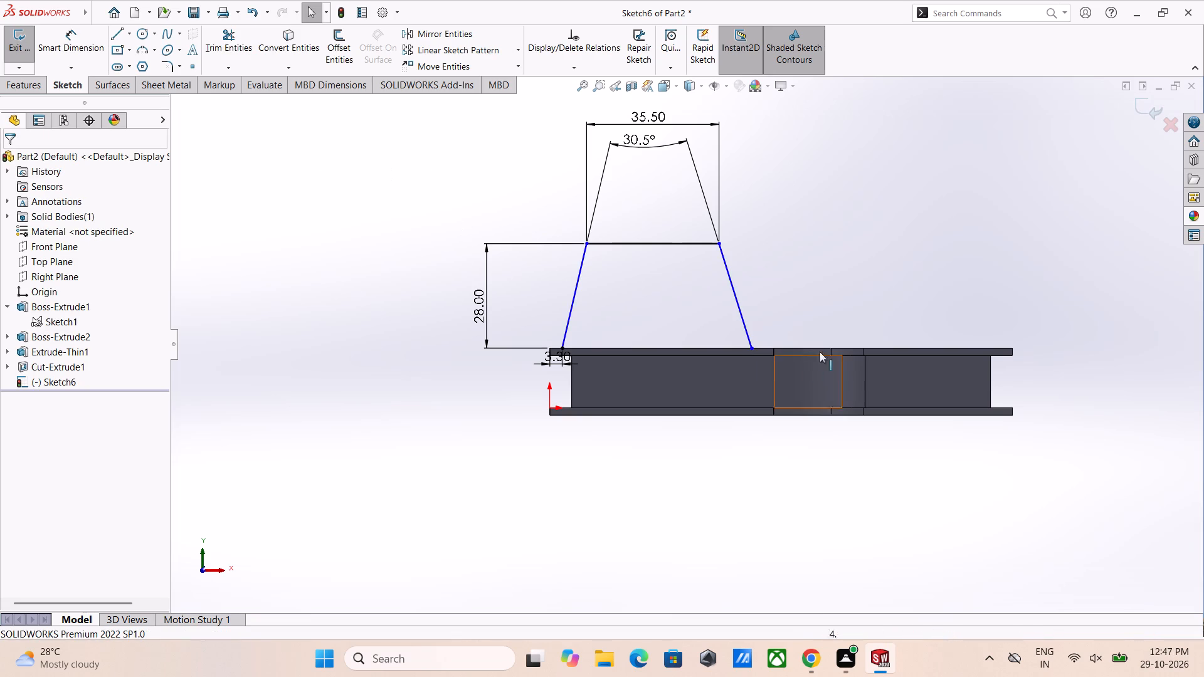
# Offset the trapezoid's top line and both slanted sides 1 mm inward, with the offset dimension added.
pyautogui.scroll(-5, 766, 323)
pyautogui.scroll(4, 720, 360)
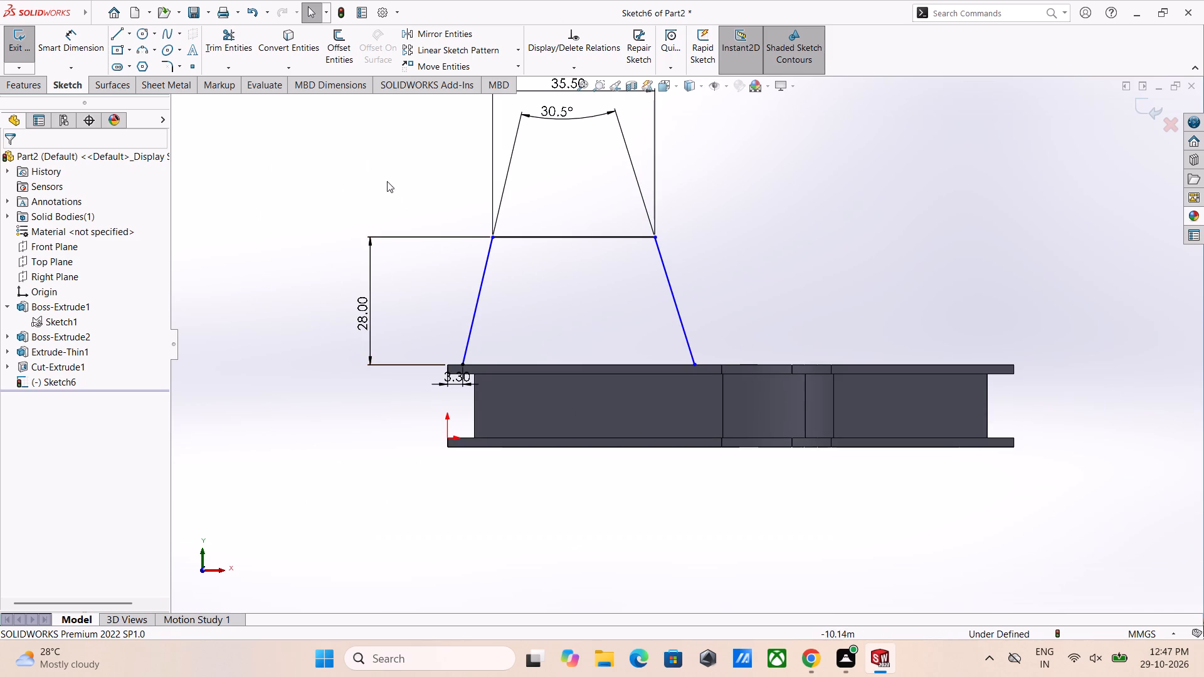
pyautogui.click(340, 50)
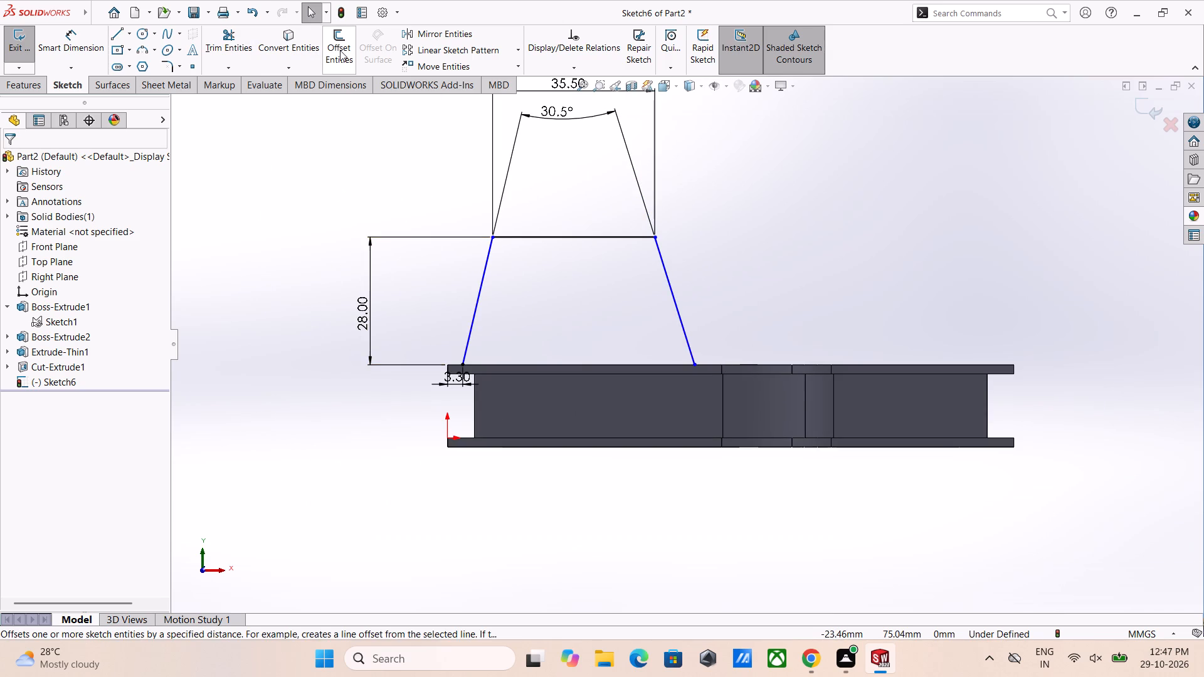
pyautogui.doubleClick(88, 208)
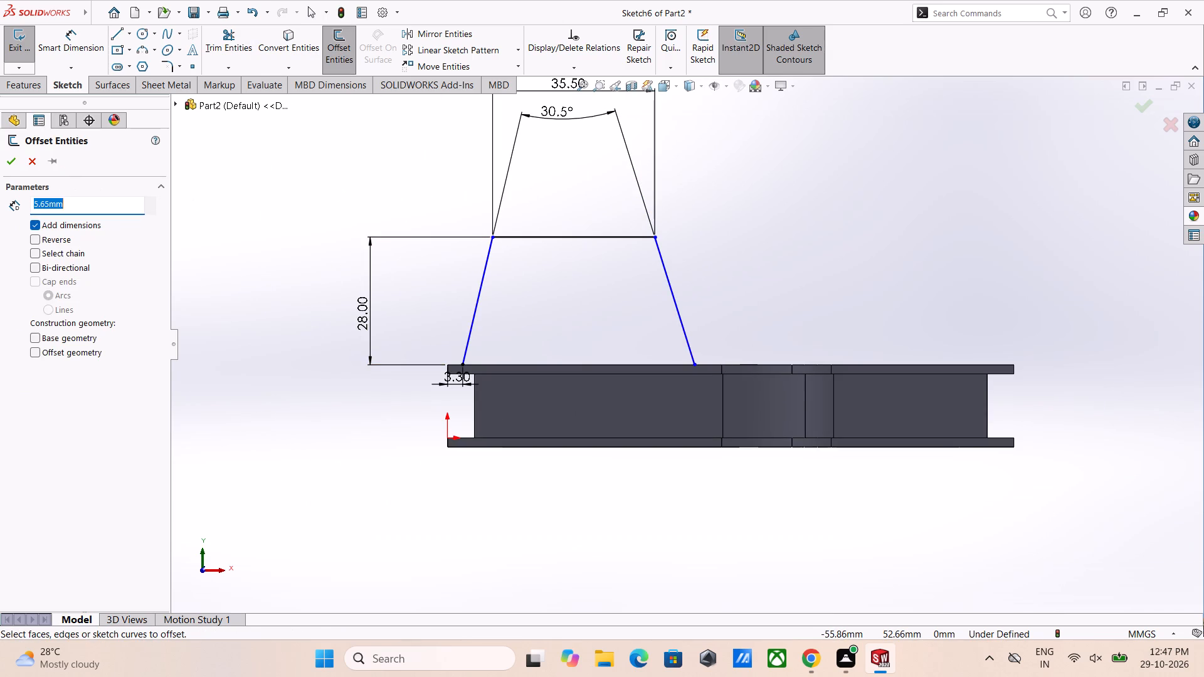
pyautogui.press('1')
pyautogui.press('Return')
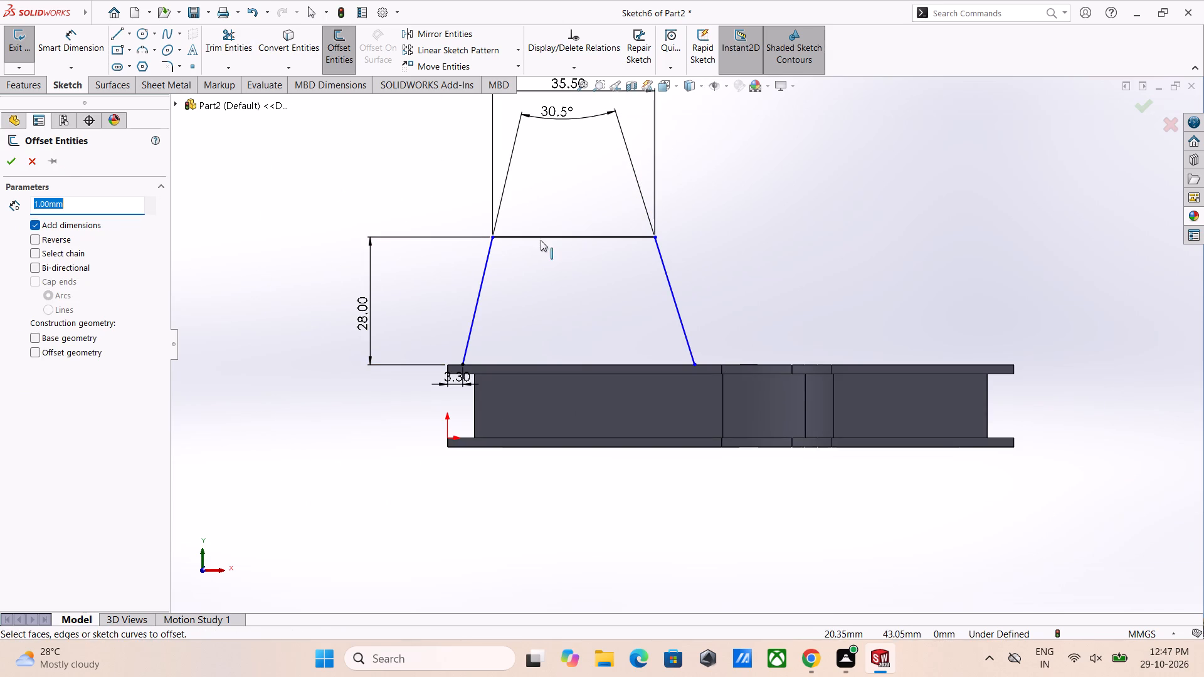
pyautogui.click(546, 236)
pyautogui.click(486, 265)
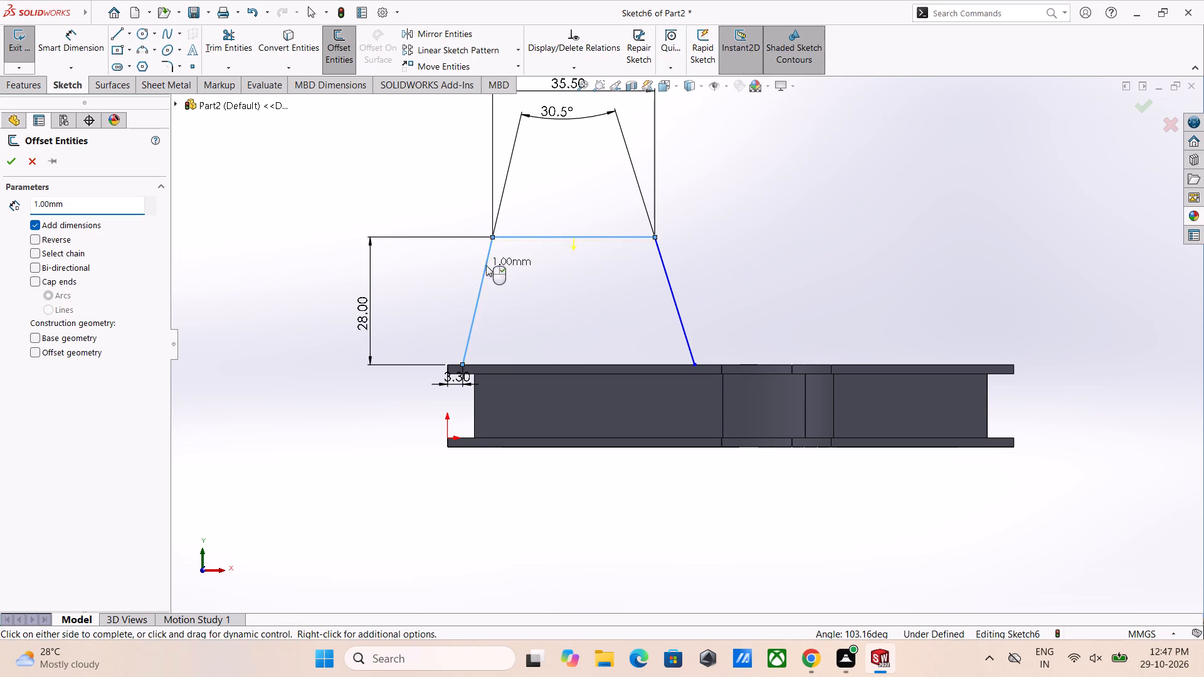
pyautogui.click(666, 277)
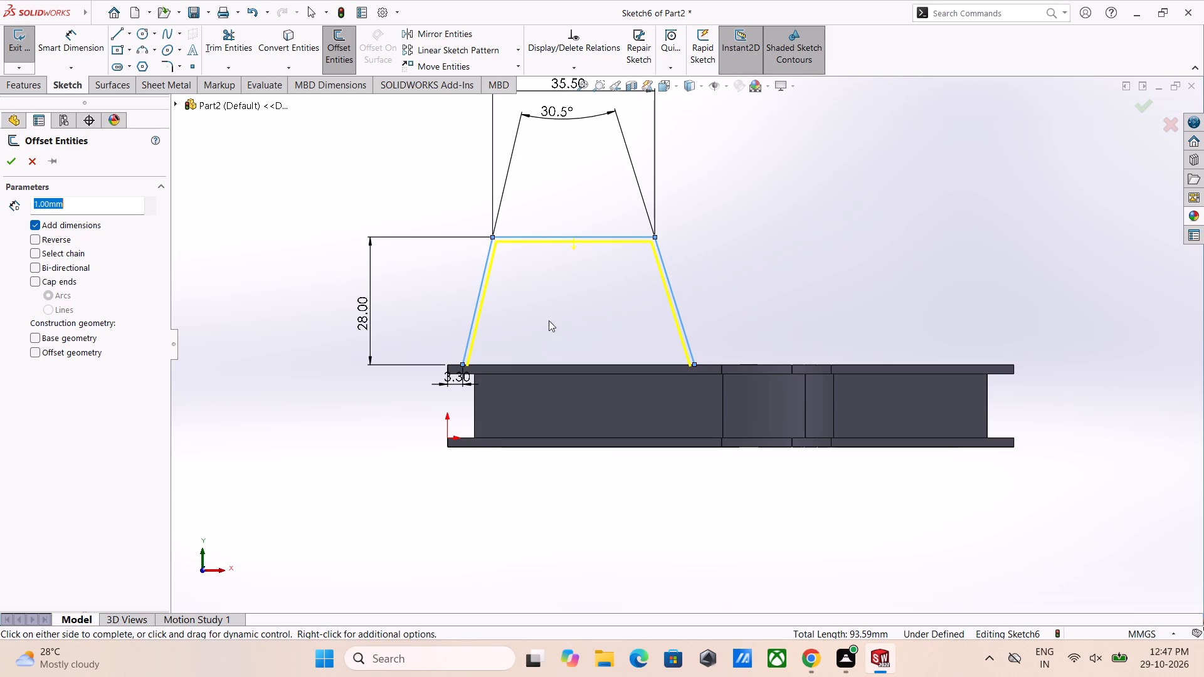
pyautogui.rightClick(303, 204)
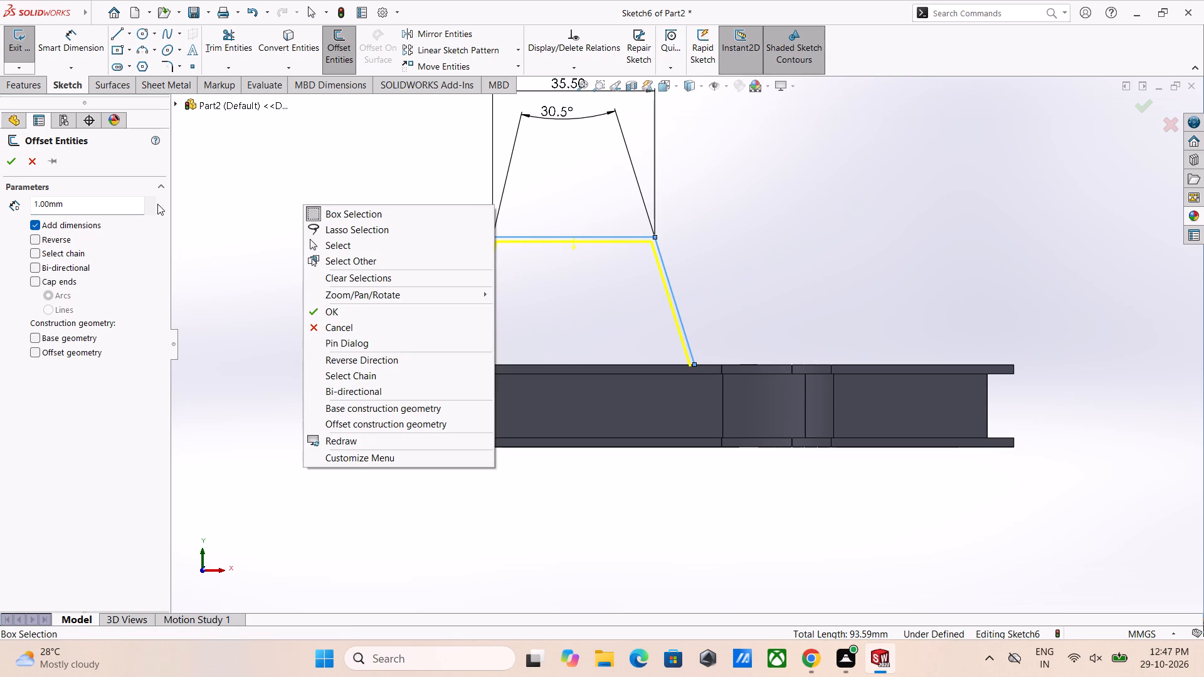
pyautogui.click(337, 252)
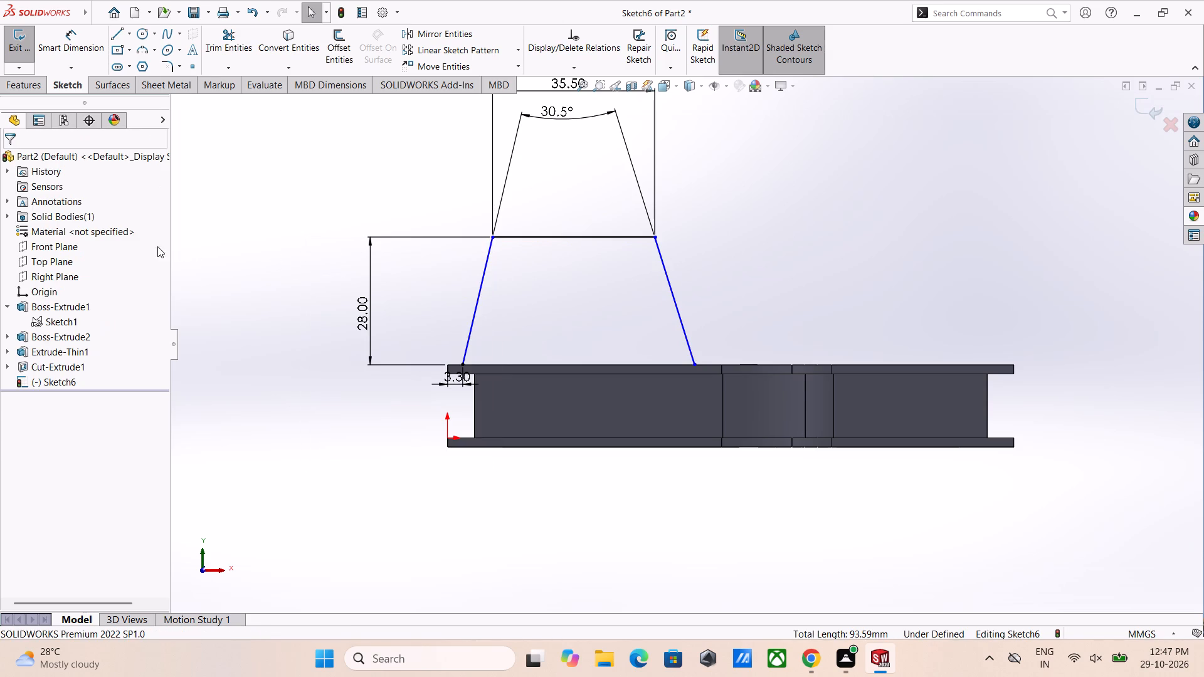
pyautogui.click(333, 41)
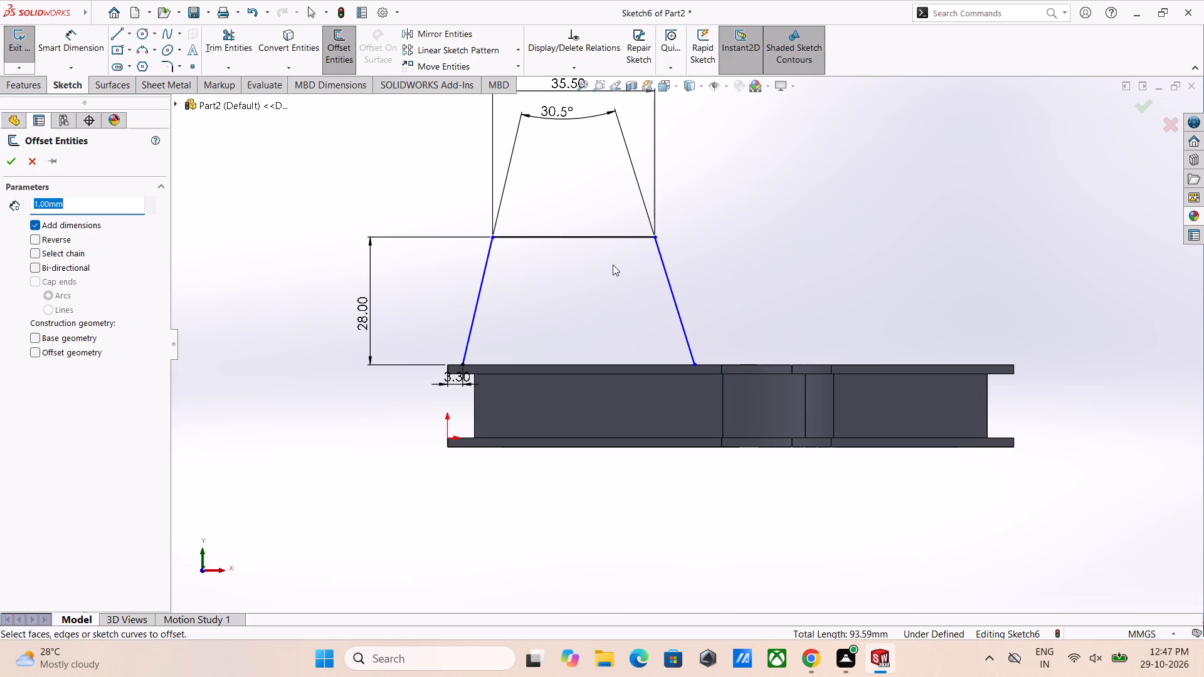
pyautogui.click(481, 275)
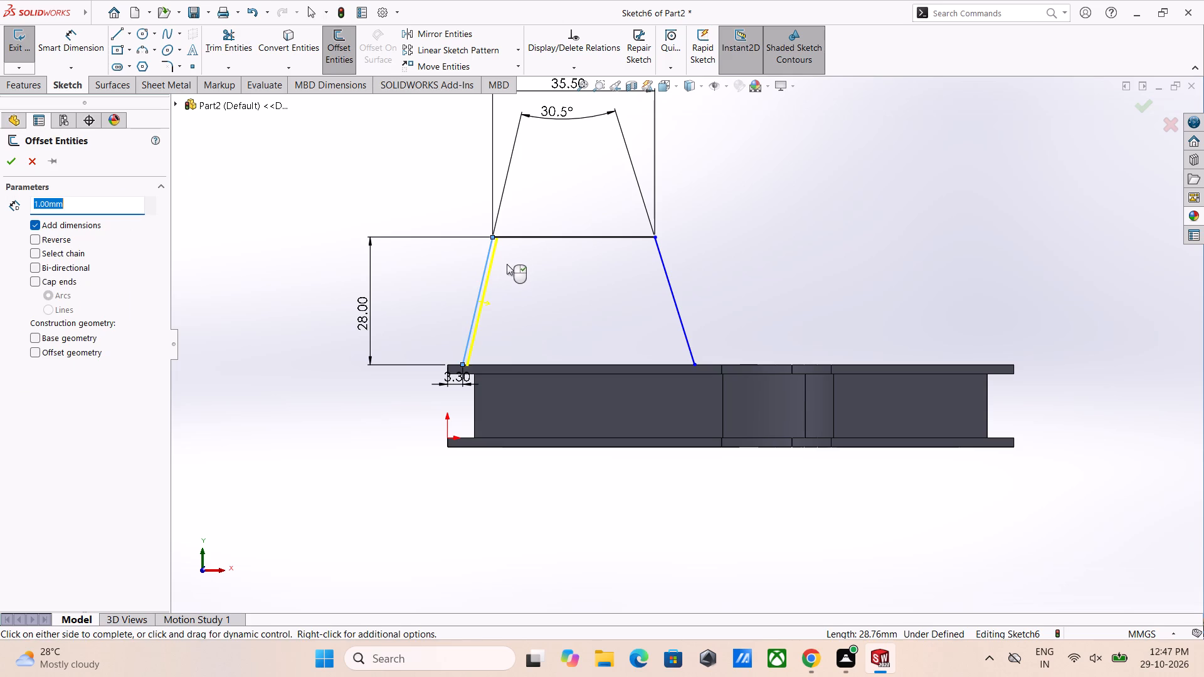
pyautogui.click(531, 235)
pyautogui.click(668, 278)
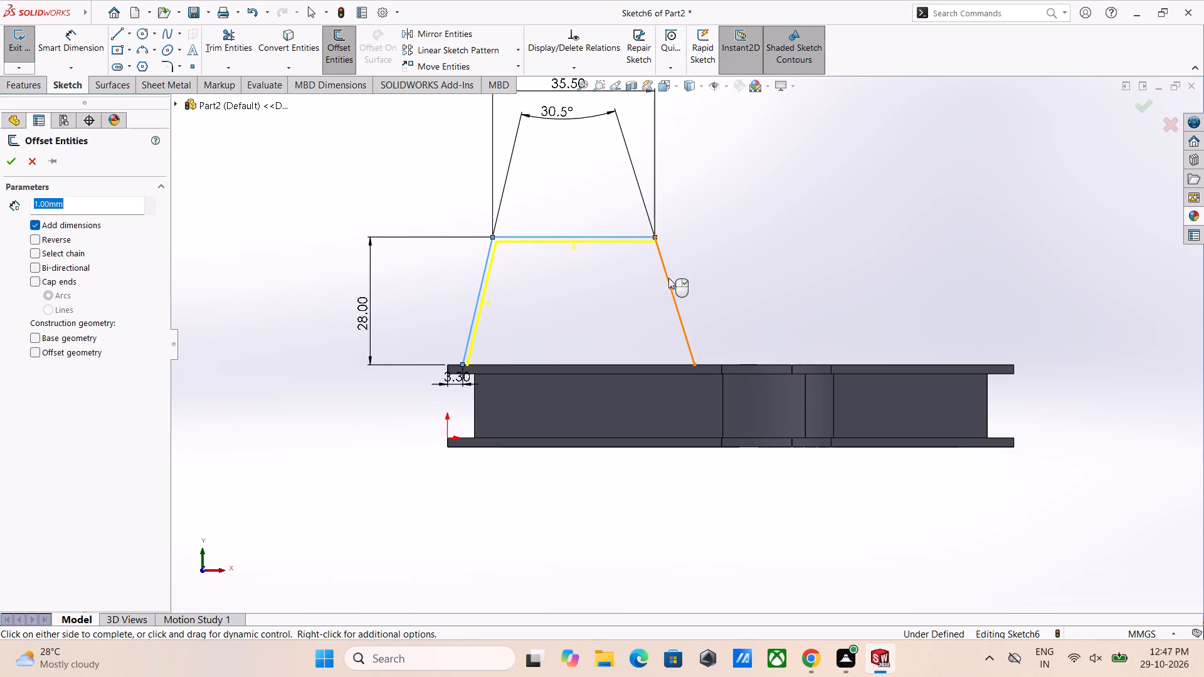
pyautogui.click(13, 156)
pyautogui.scroll(-4, 407, 276)
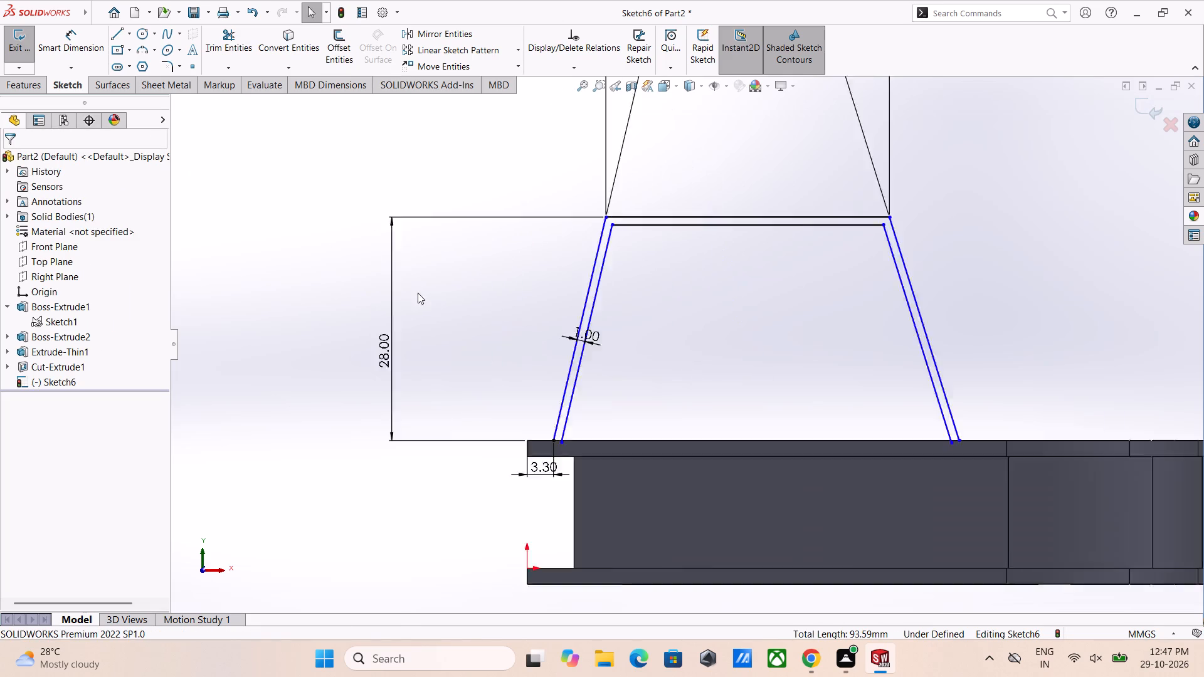
# Draw chained base lines along the upper frame's top edge, from the trapezoid's outer left corner across to both right slanted lines.
pyautogui.scroll(-1, 418, 293)
pyautogui.scroll(2, 474, 324)
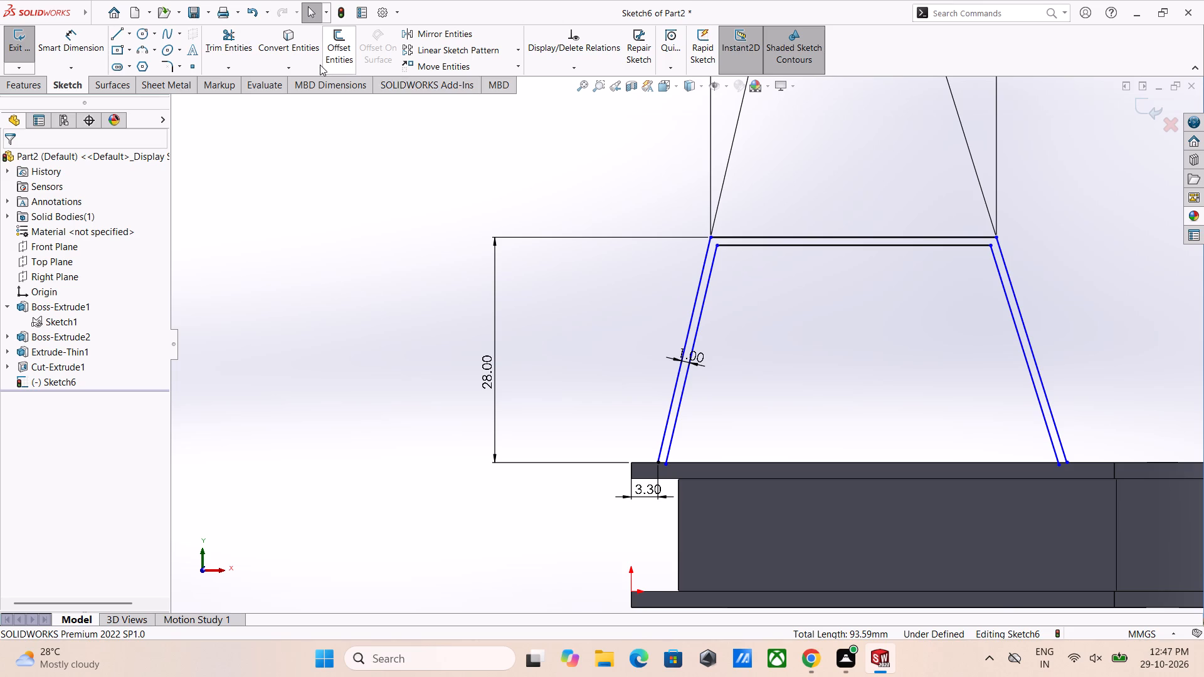
pyautogui.click(120, 32)
pyautogui.scroll(-4, 789, 565)
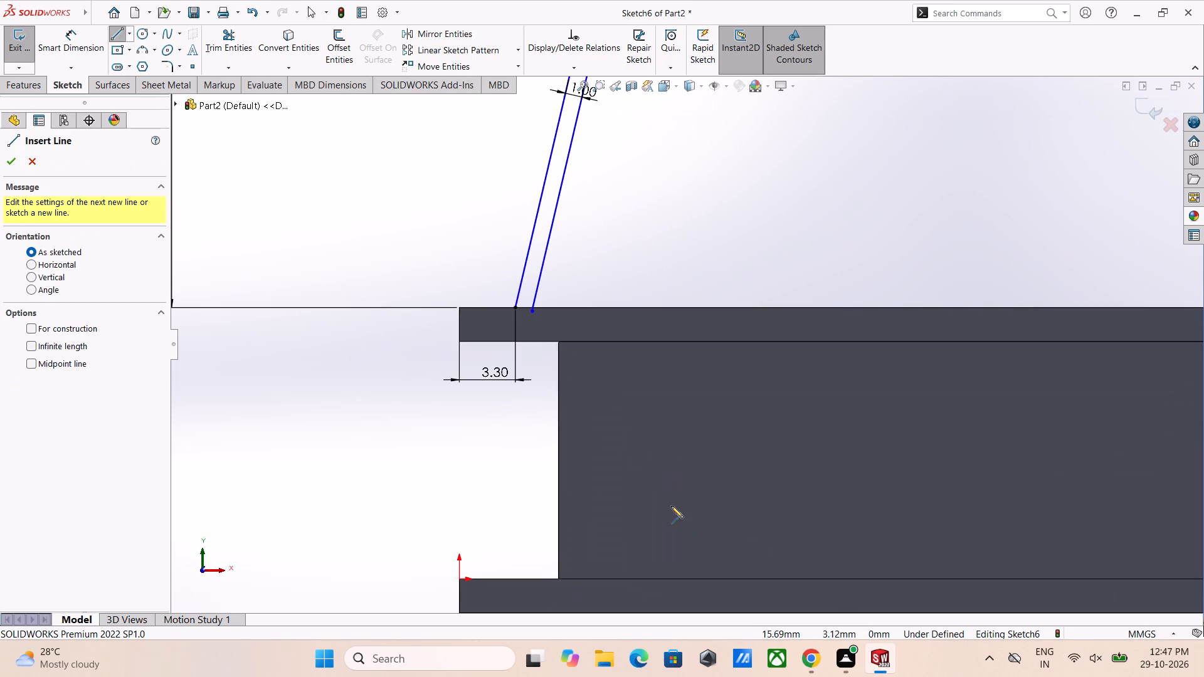
pyautogui.click(512, 307)
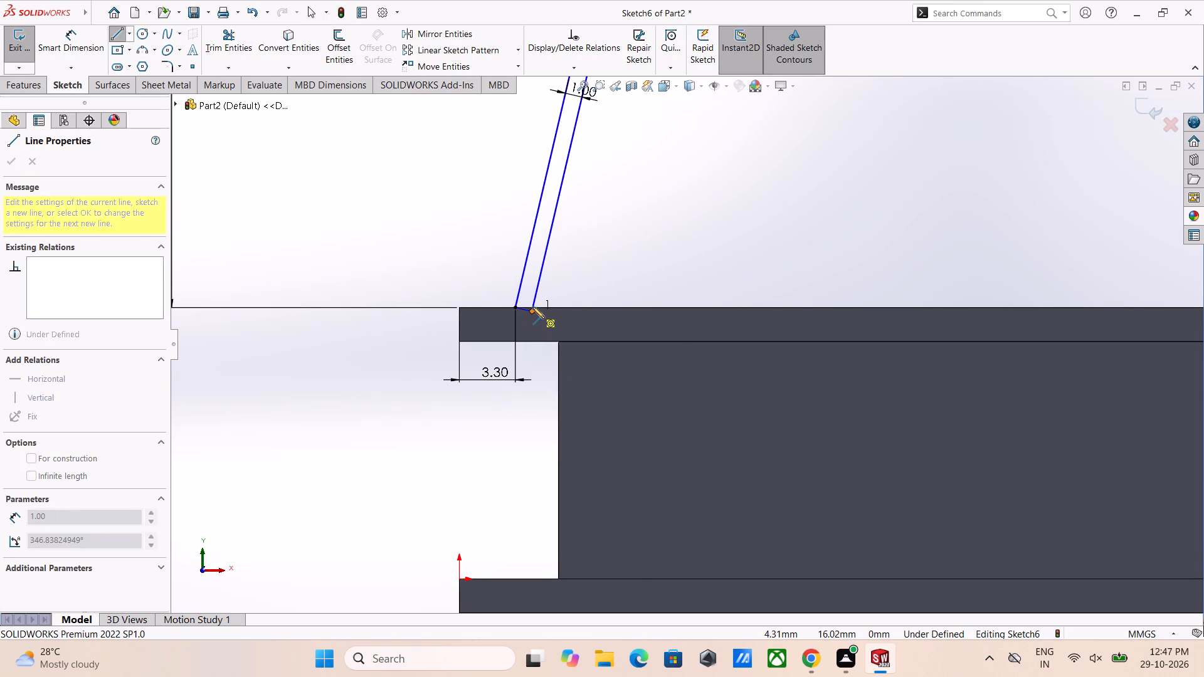
pyautogui.click(534, 307)
pyautogui.scroll(3, 625, 326)
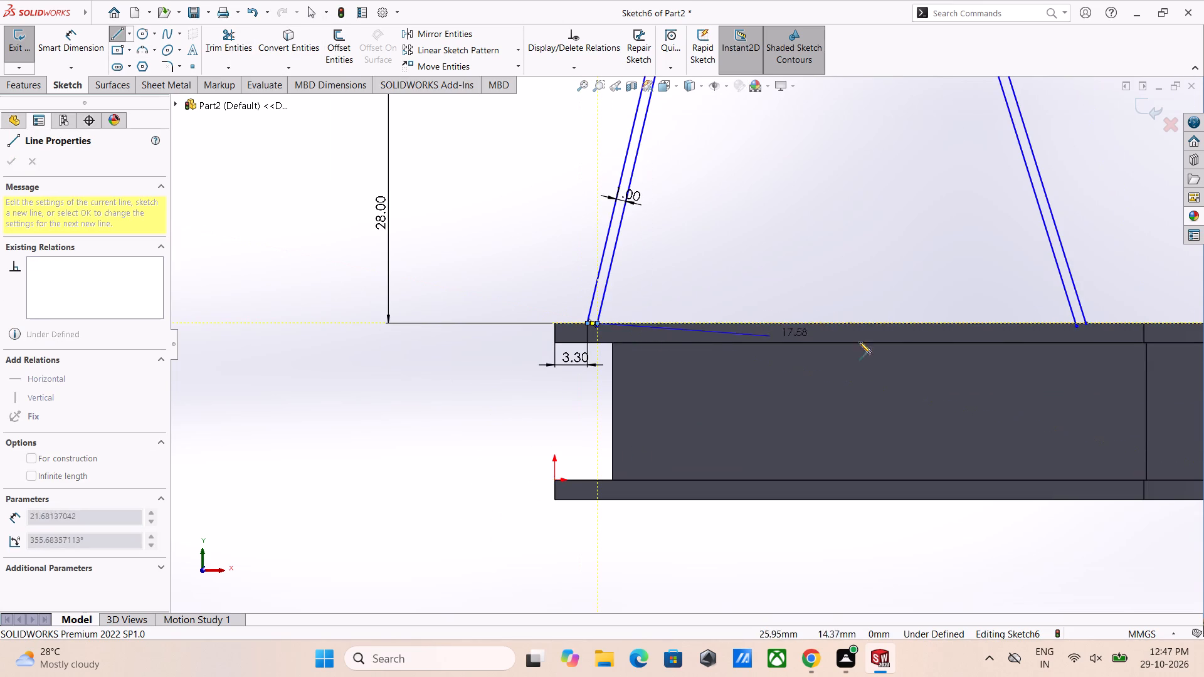
pyautogui.scroll(-5, 1111, 332)
pyautogui.moveTo(898, 311); pyautogui.dragTo(891, 309)
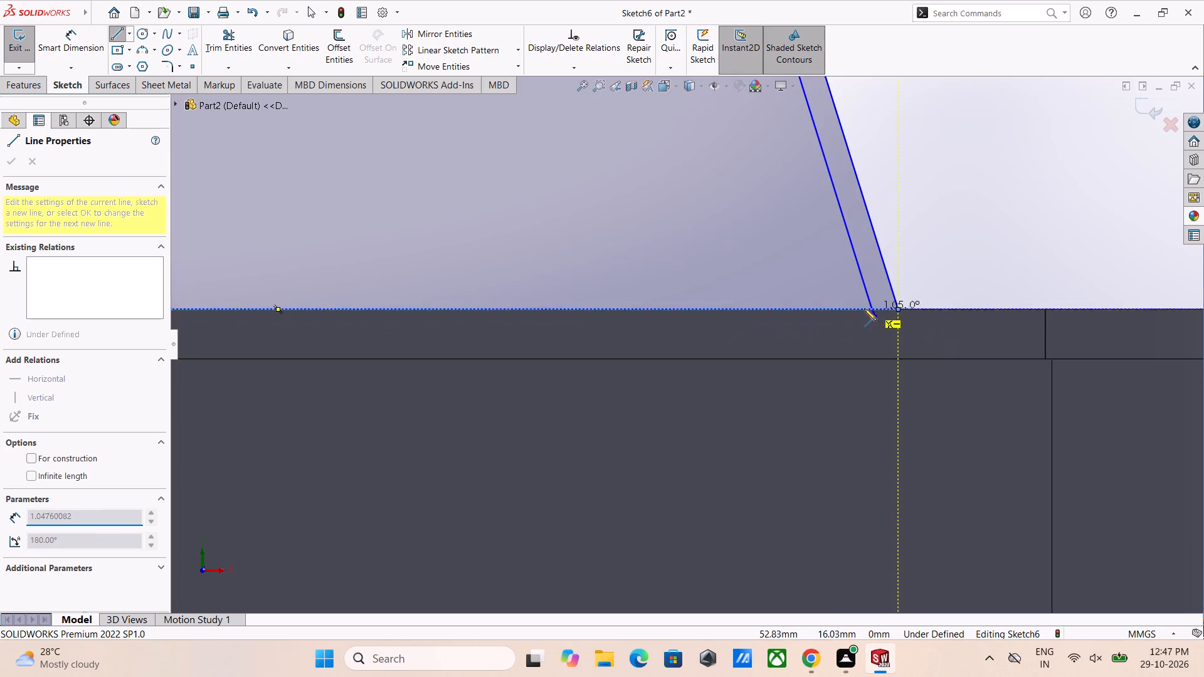
pyautogui.click(872, 311)
pyautogui.rightClick(938, 267)
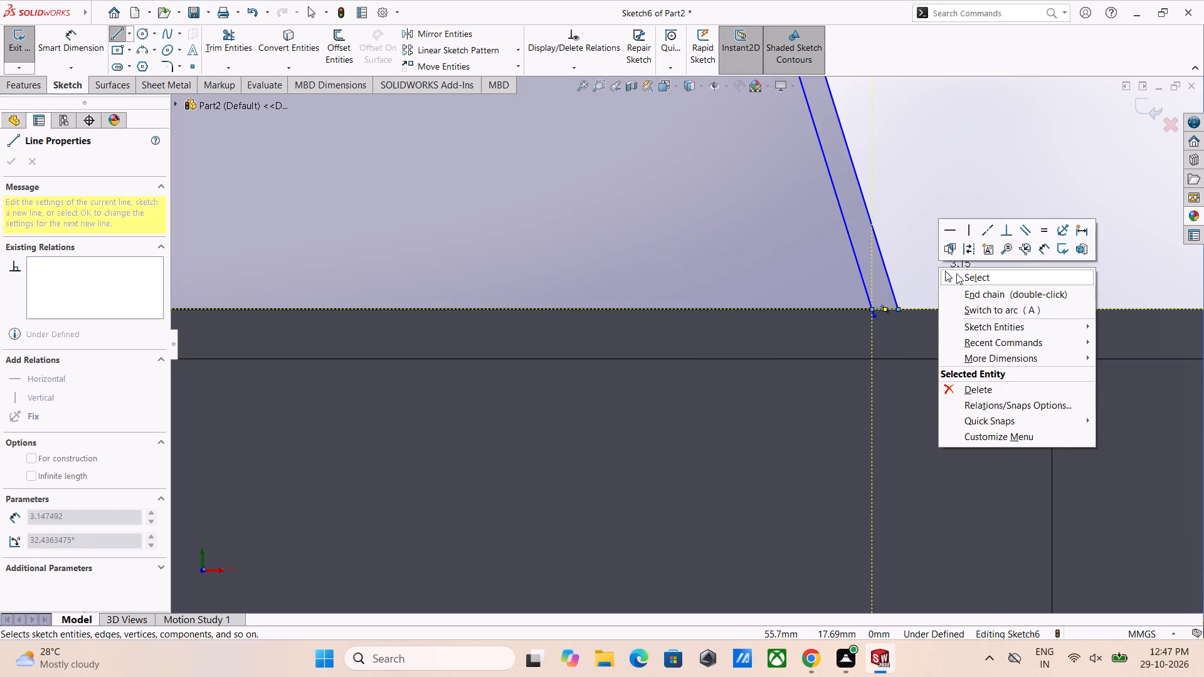
pyautogui.click(957, 273)
pyautogui.moveTo(969, 276); pyautogui.dragTo(963, 230, button='right')
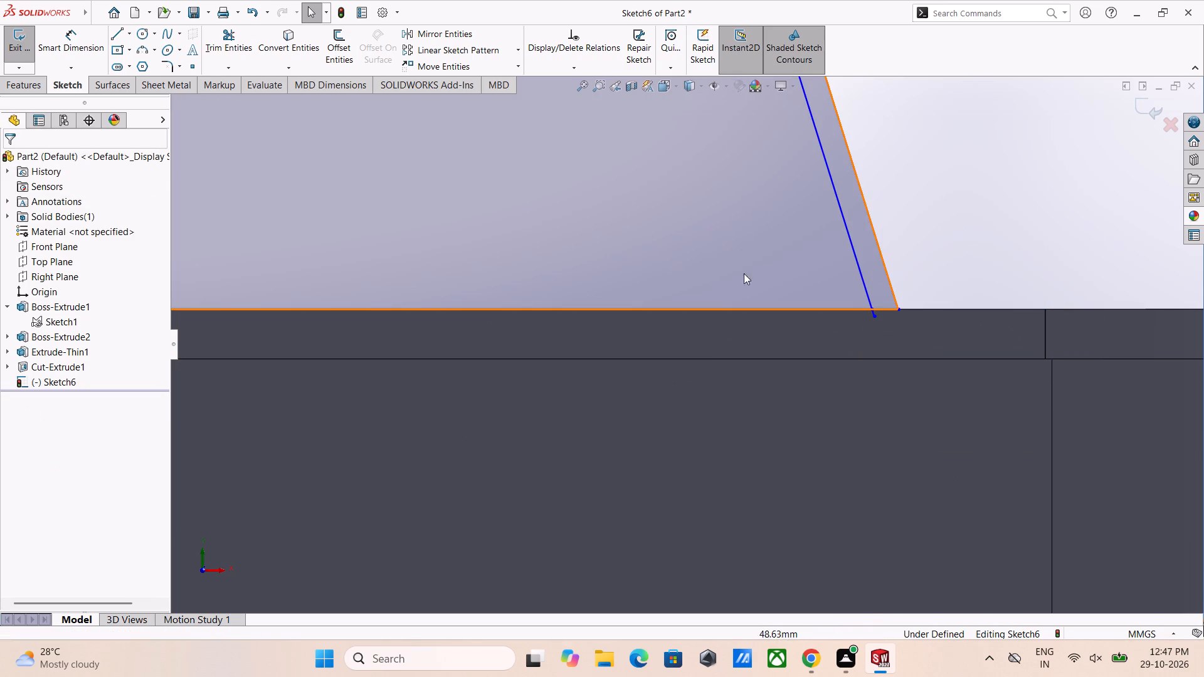
# Trim the inner slanted lines' overhangs below the frame's top edge and the base line between the two 1 mm legs.
pyautogui.click(216, 40)
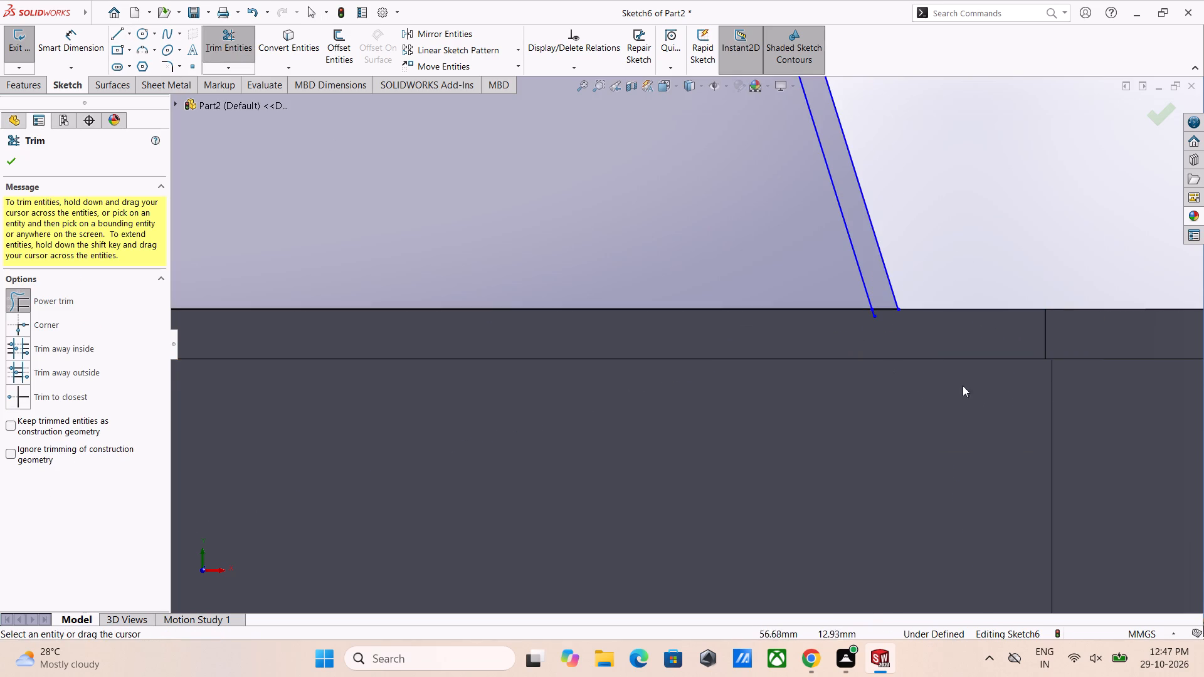
pyautogui.scroll(-5, 927, 354)
pyautogui.moveTo(780, 265); pyautogui.dragTo(663, 241)
pyautogui.scroll(7, 648, 298)
pyautogui.moveTo(637, 343); pyautogui.dragTo(589, 275)
pyautogui.scroll(4, 621, 358)
pyautogui.scroll(2, 543, 311)
pyautogui.scroll(-5, 489, 320)
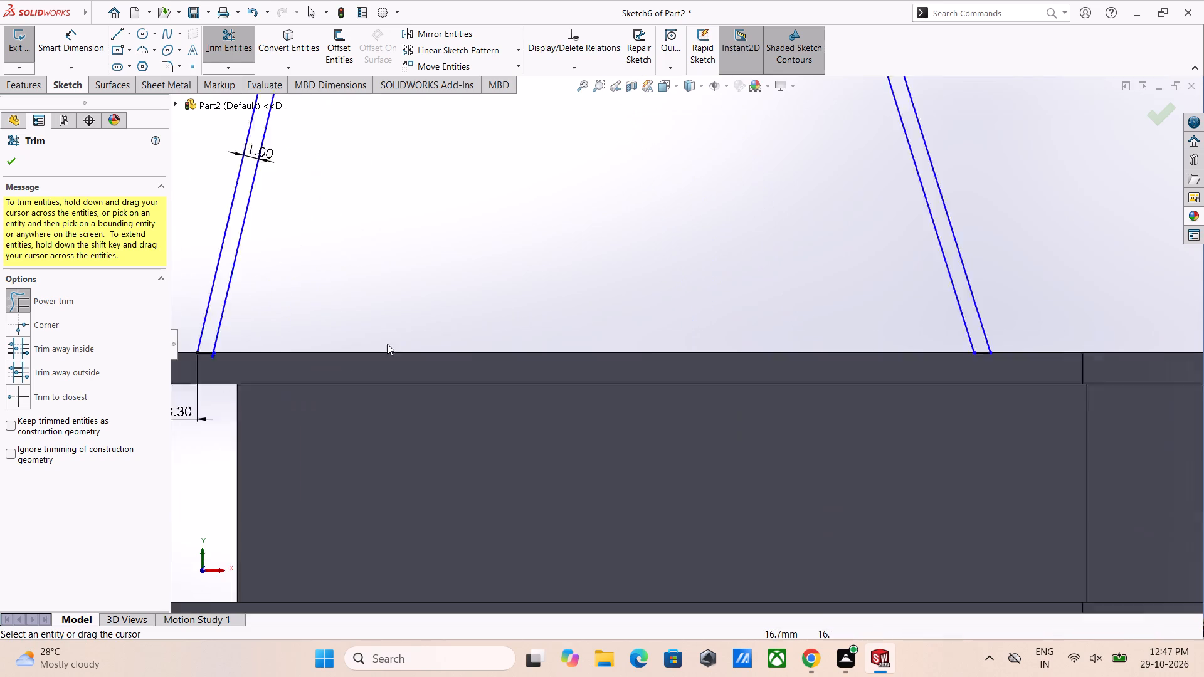
pyautogui.scroll(-1, 350, 344)
pyautogui.scroll(6, 355, 350)
pyautogui.scroll(-6, 699, 422)
pyautogui.scroll(5, 500, 300)
pyautogui.scroll(-4, 492, 317)
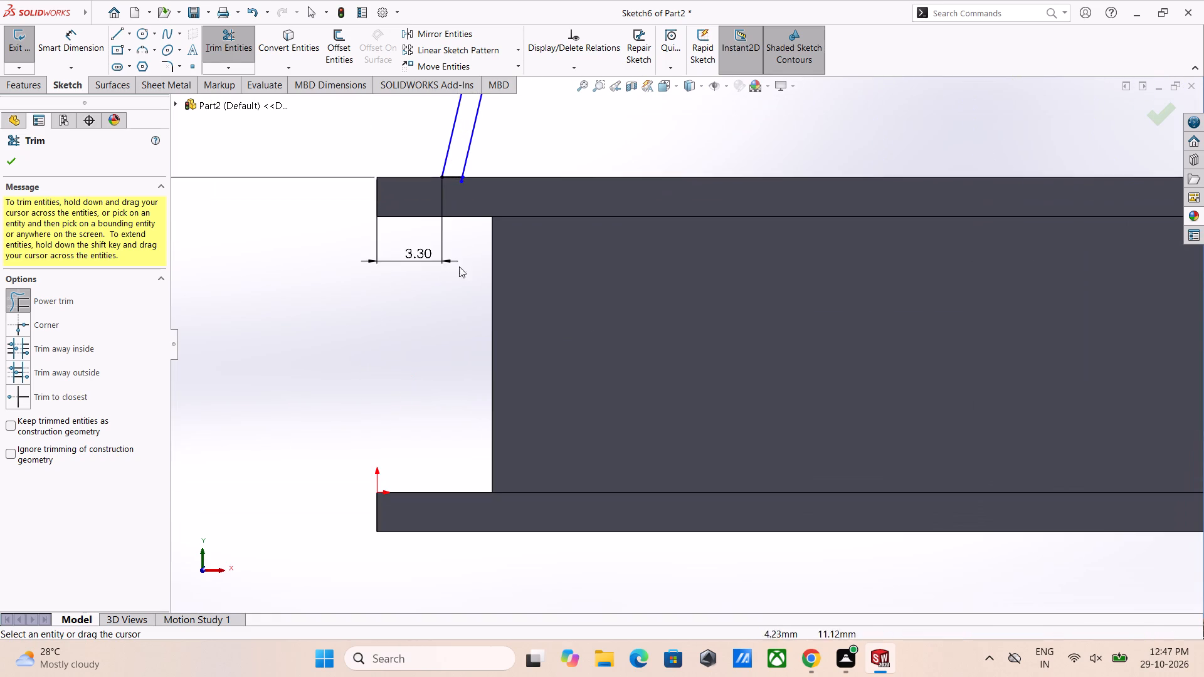
pyautogui.scroll(1, 447, 205)
pyautogui.scroll(-5, 452, 193)
pyautogui.scroll(-6, 619, 288)
pyautogui.moveTo(710, 234); pyautogui.dragTo(648, 213)
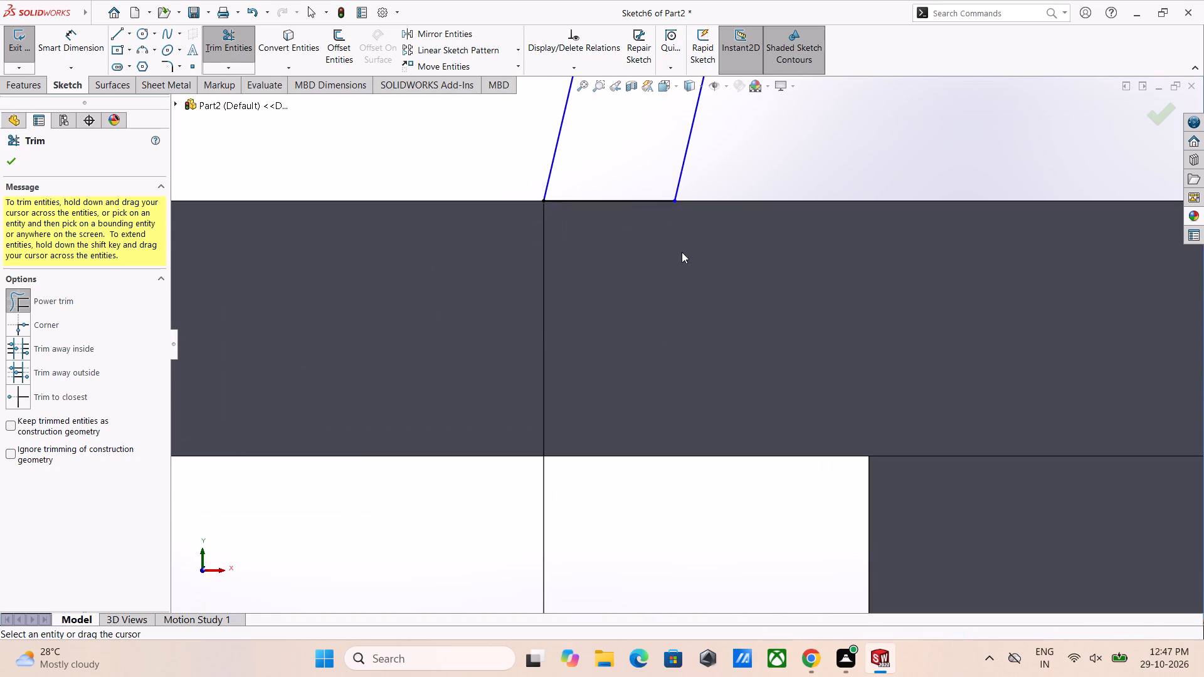
pyautogui.scroll(18, 690, 258)
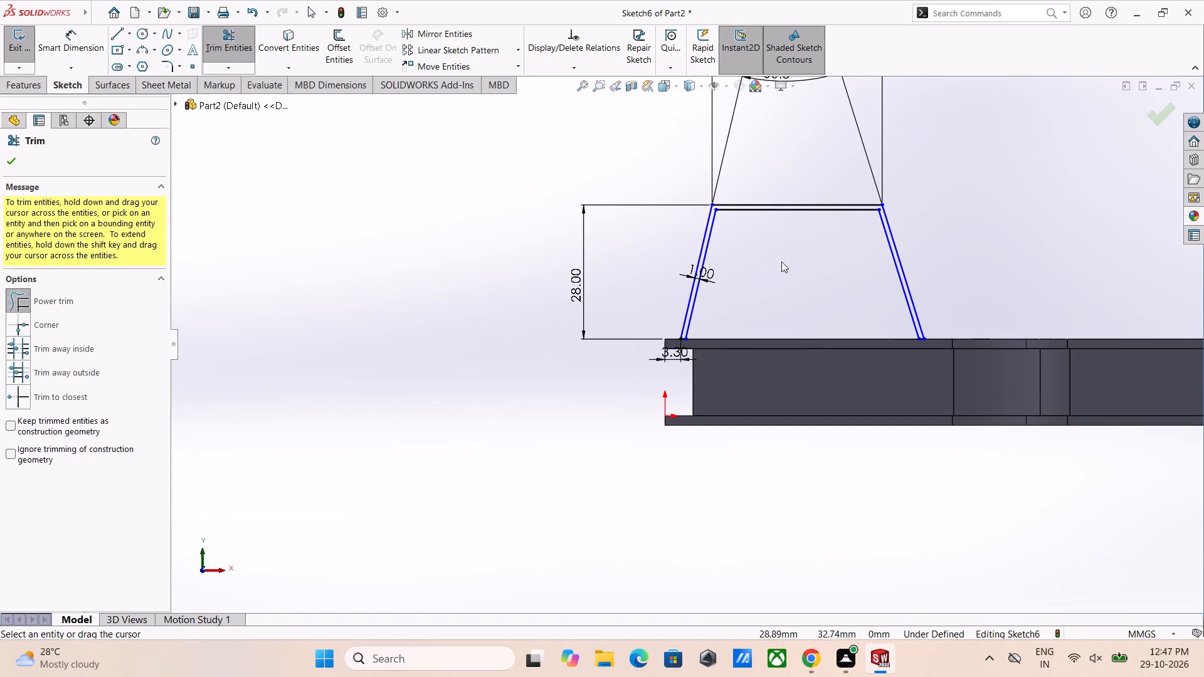
pyautogui.click(18, 155)
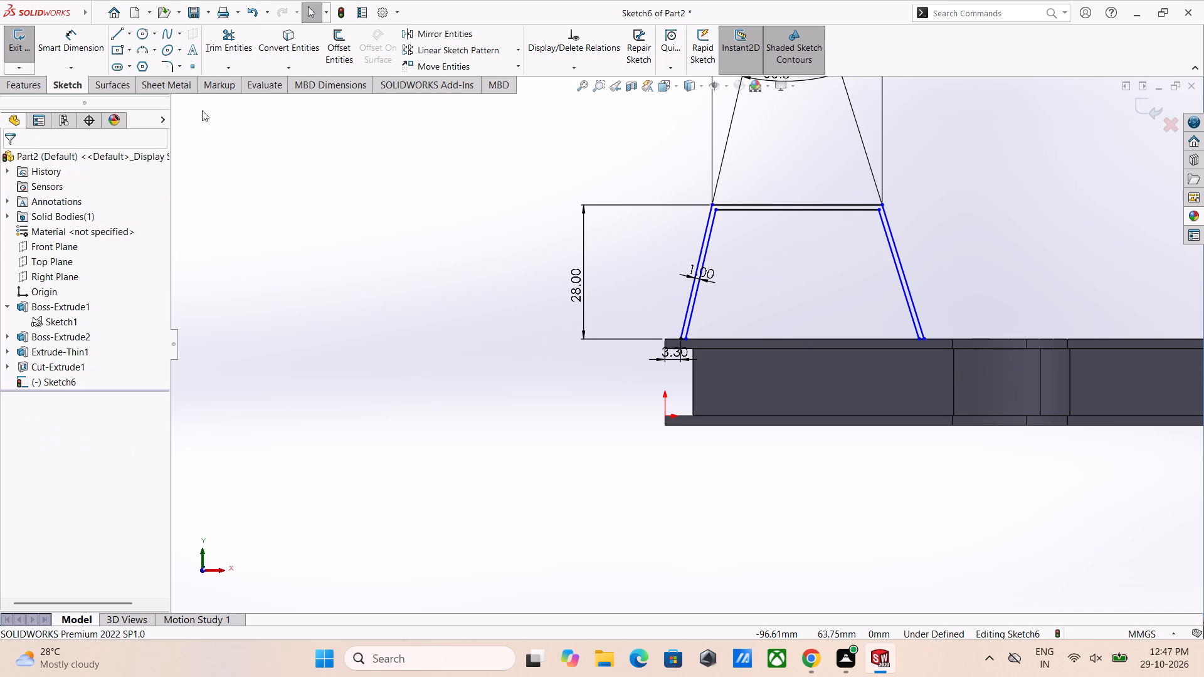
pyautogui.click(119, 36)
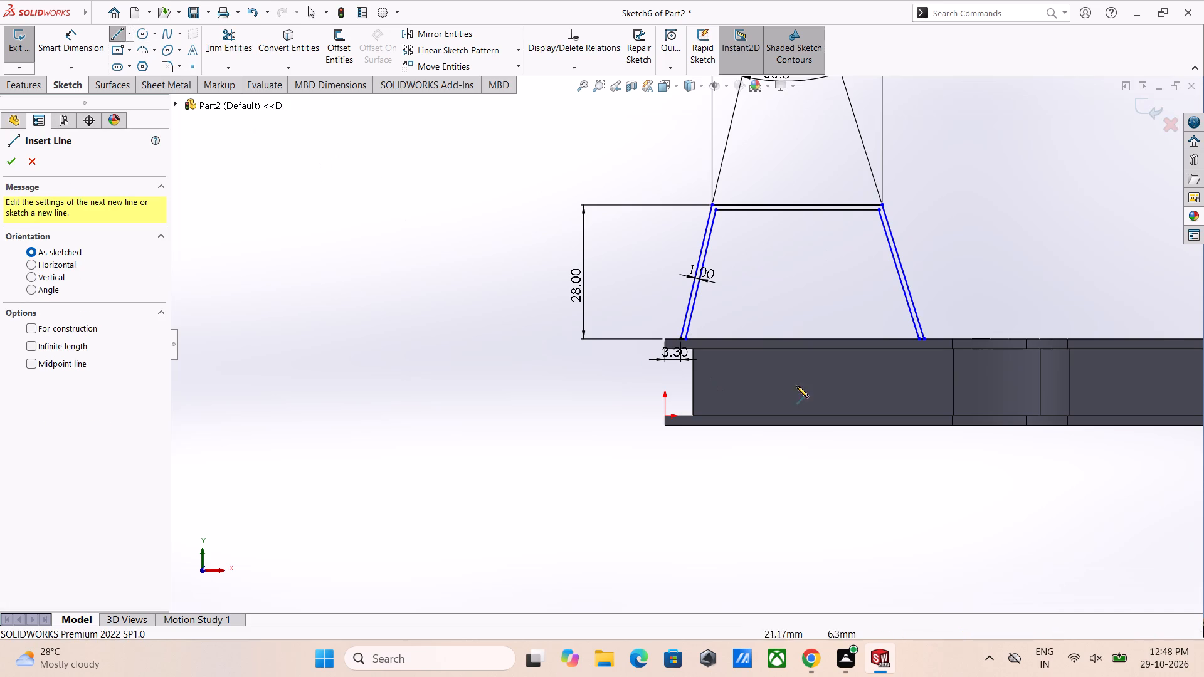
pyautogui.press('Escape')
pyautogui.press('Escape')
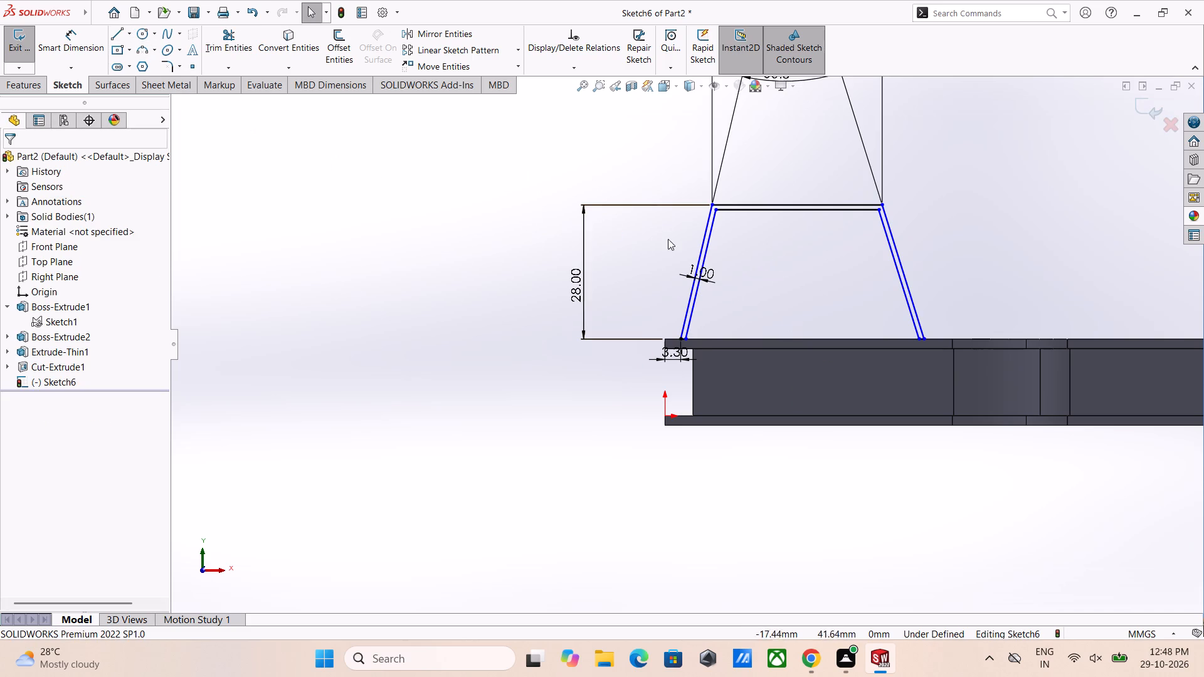
# Draw a horizontal line about 23 mm long inside the trapezoid, below the inner top line.
pyautogui.scroll(4, 842, 276)
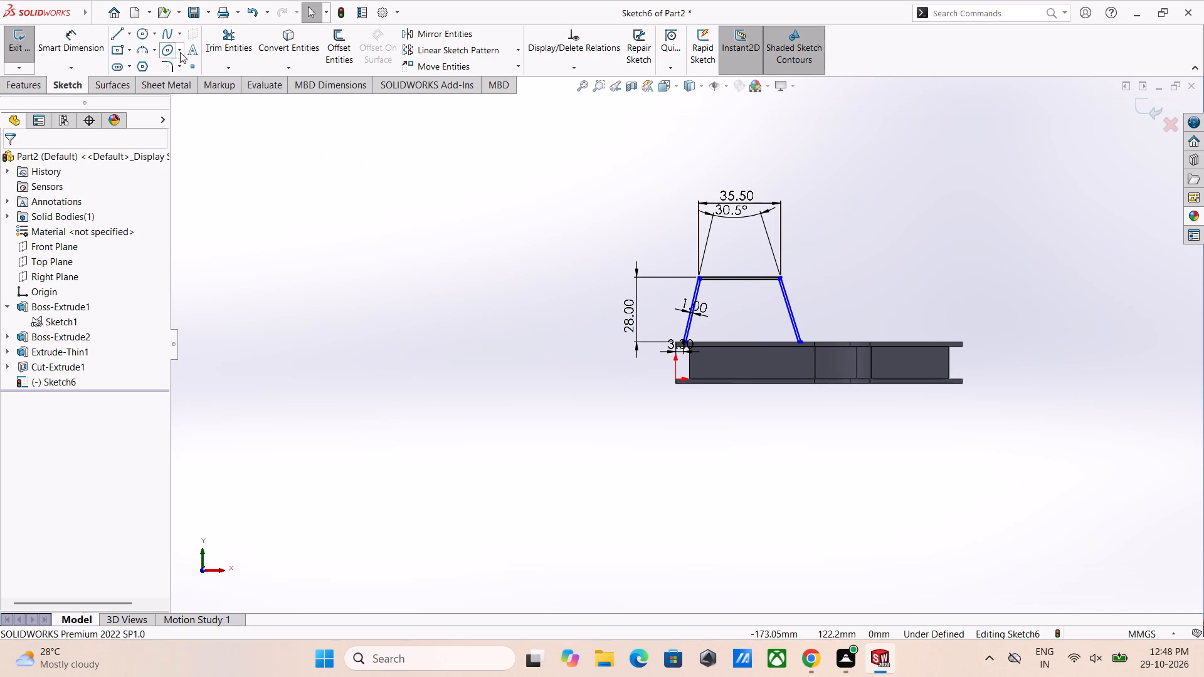
pyautogui.click(122, 34)
pyautogui.scroll(-4, 726, 299)
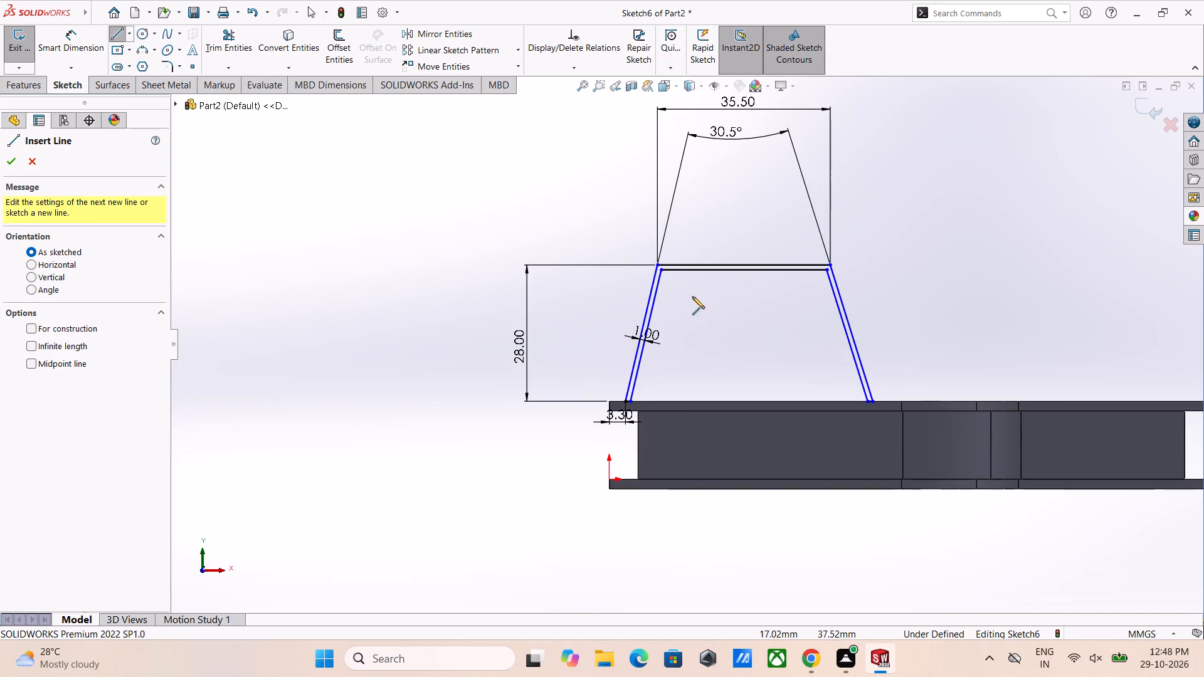
pyautogui.click(685, 300)
pyautogui.click(797, 298)
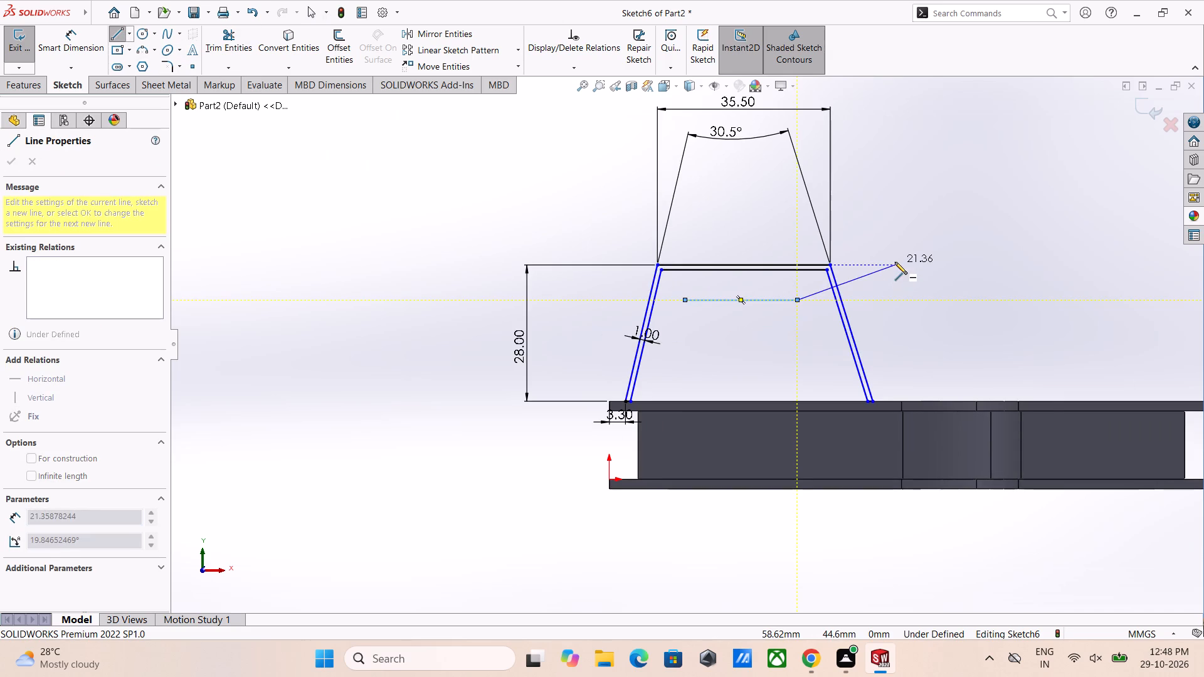
pyautogui.rightClick(895, 262)
pyautogui.click(911, 270)
pyautogui.press('Escape')
# Add a Parallel relation between the new horizontal line and the trapezoid's inner top line.
pyautogui.click(761, 303)
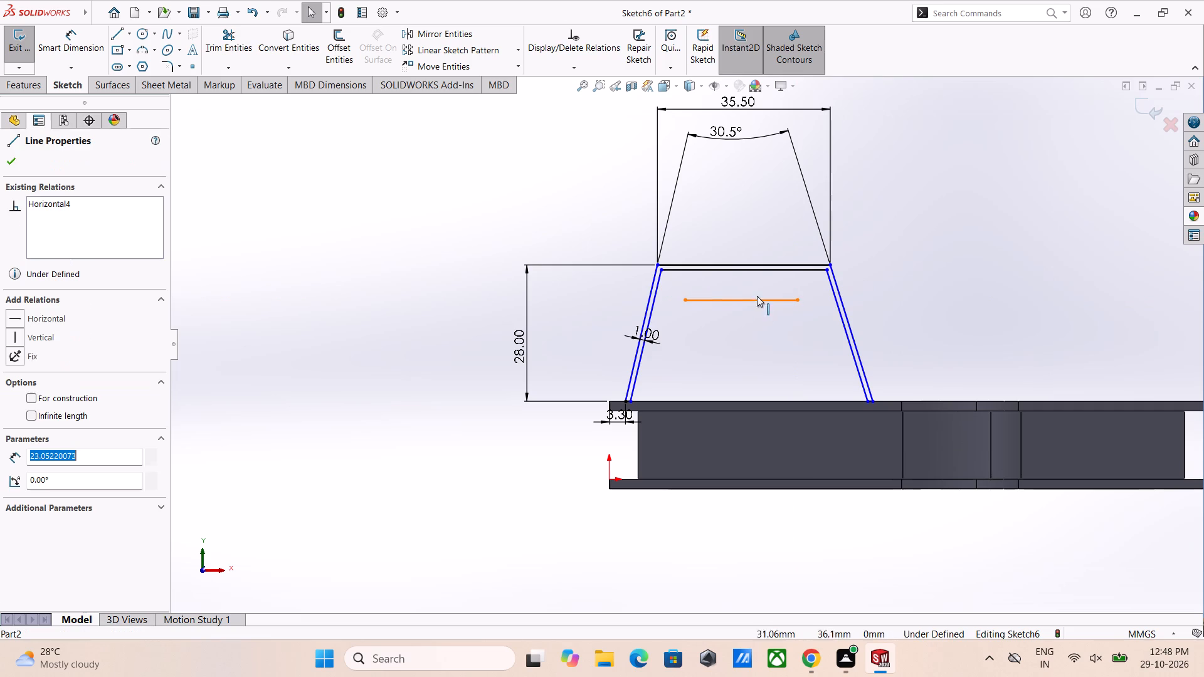
pyautogui.keyDown('ctrl'); pyautogui.click(754, 270); pyautogui.keyUp('ctrl')
pyautogui.click(861, 216)
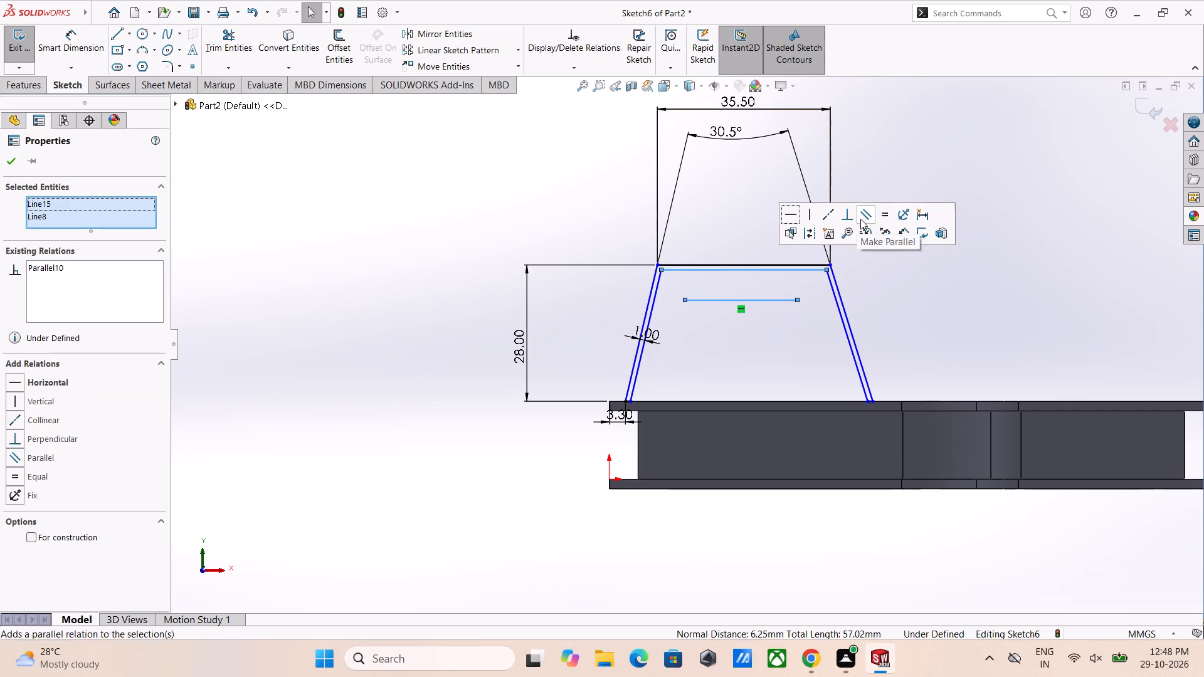
pyautogui.click(868, 216)
pyautogui.click(899, 131)
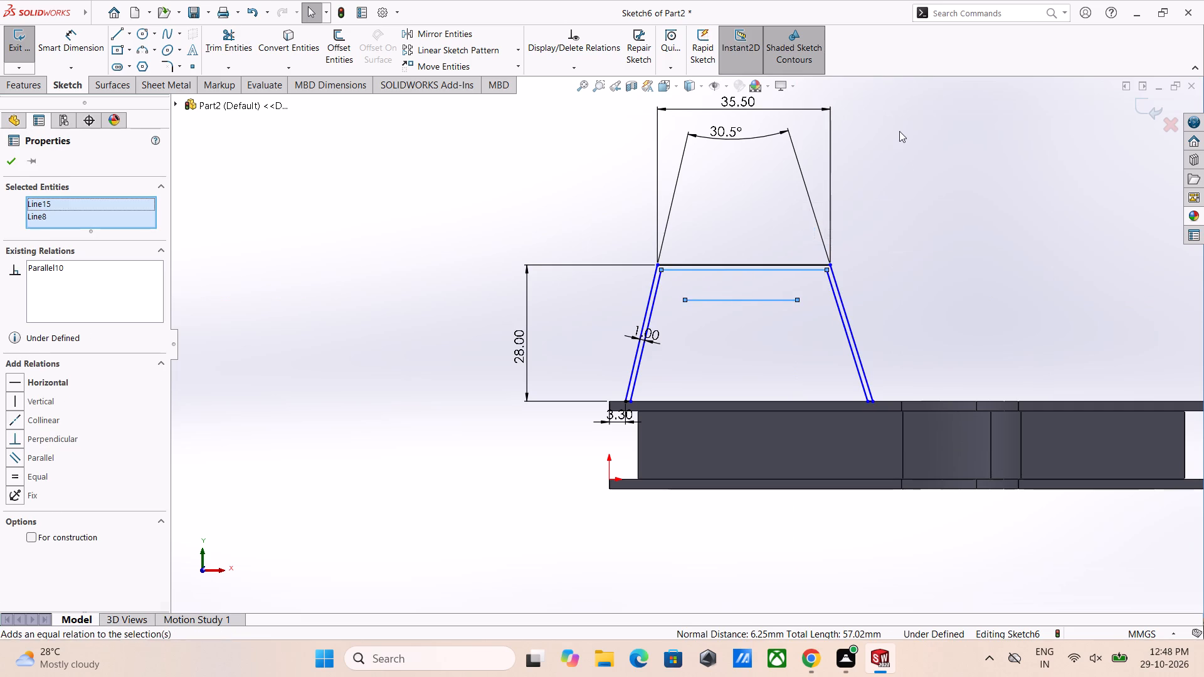
# Align the midpoints of the new horizontal line and the inner top line with a Vertical relation.
pyautogui.click(742, 299)
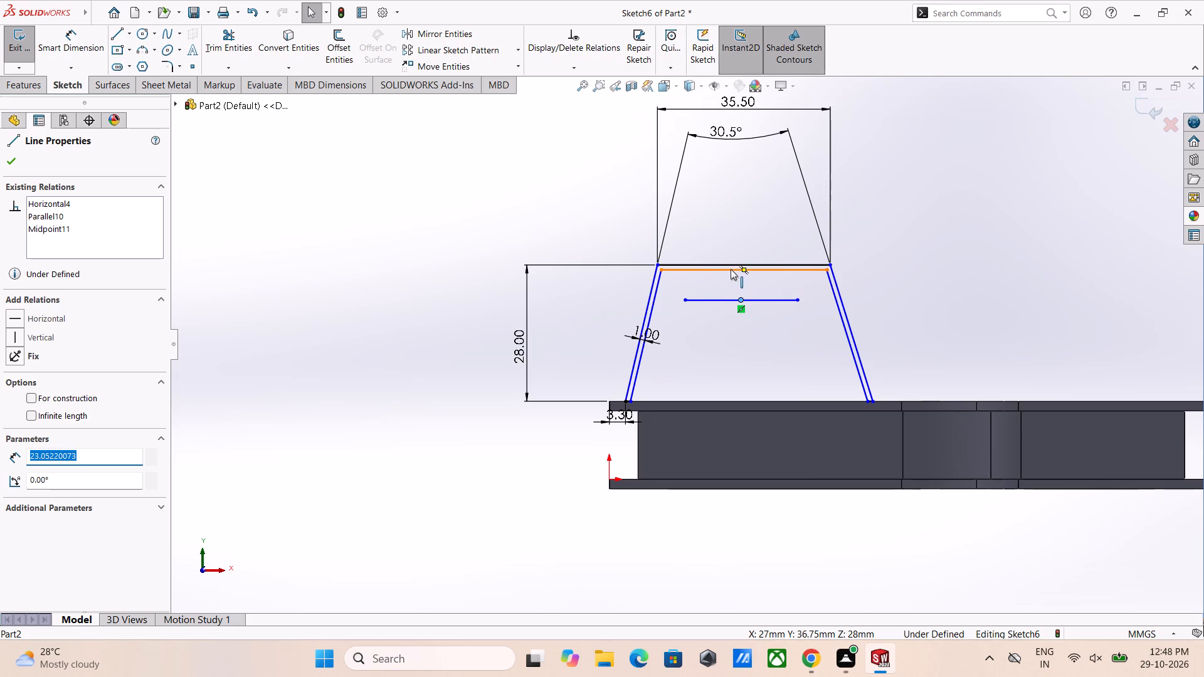
pyautogui.keyDown('ctrl'); pyautogui.click(744, 271); pyautogui.keyUp('ctrl')
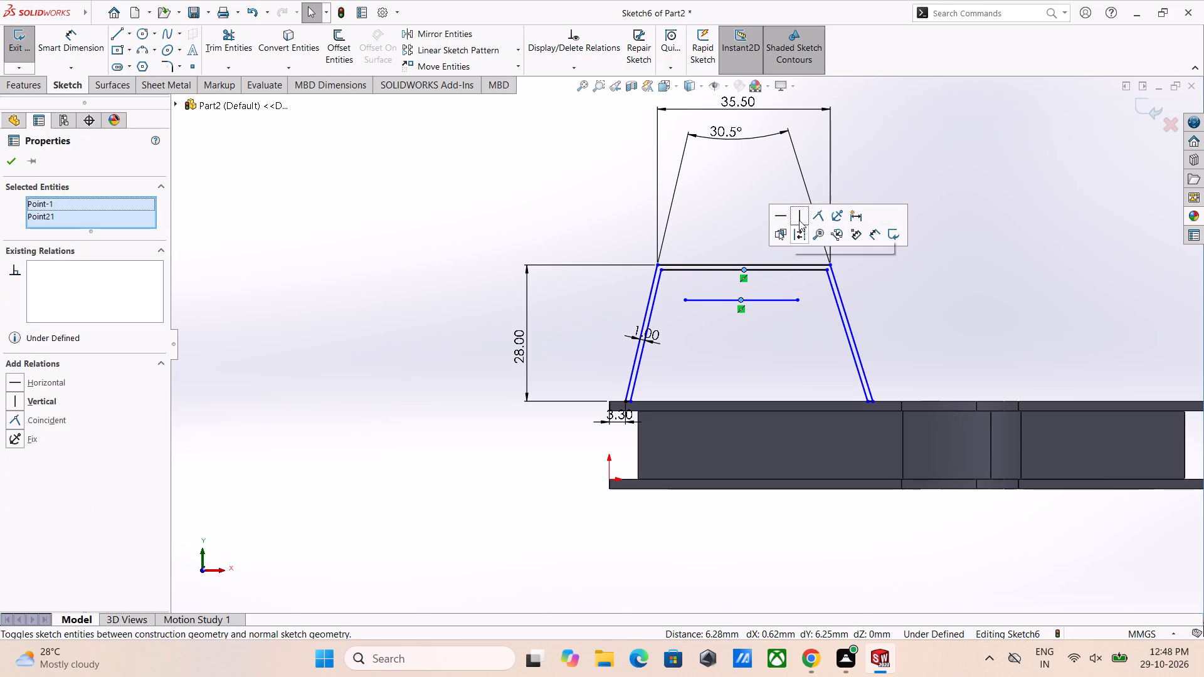
pyautogui.click(799, 220)
pyautogui.click(909, 288)
pyautogui.press('Escape')
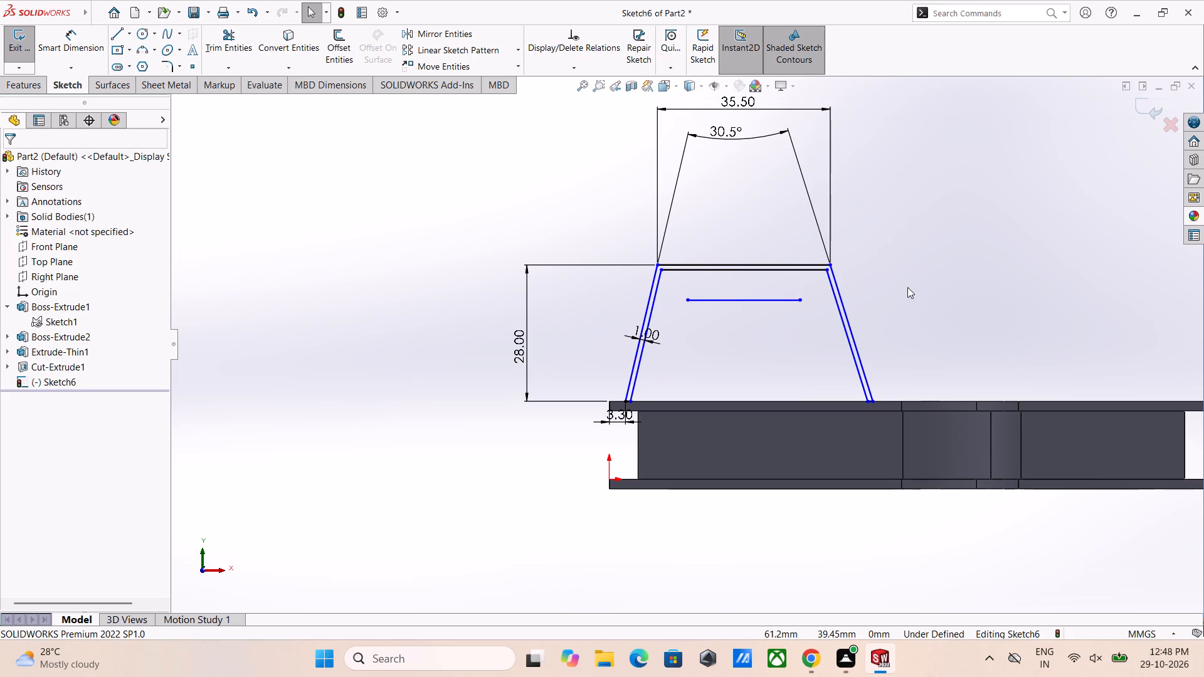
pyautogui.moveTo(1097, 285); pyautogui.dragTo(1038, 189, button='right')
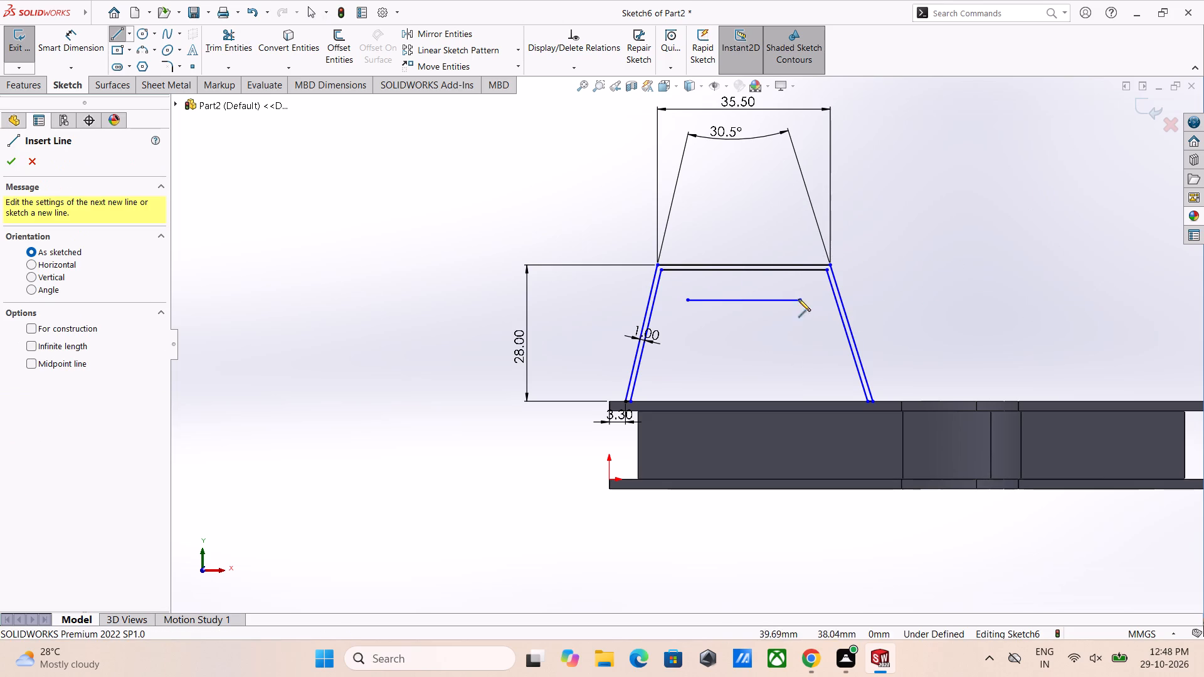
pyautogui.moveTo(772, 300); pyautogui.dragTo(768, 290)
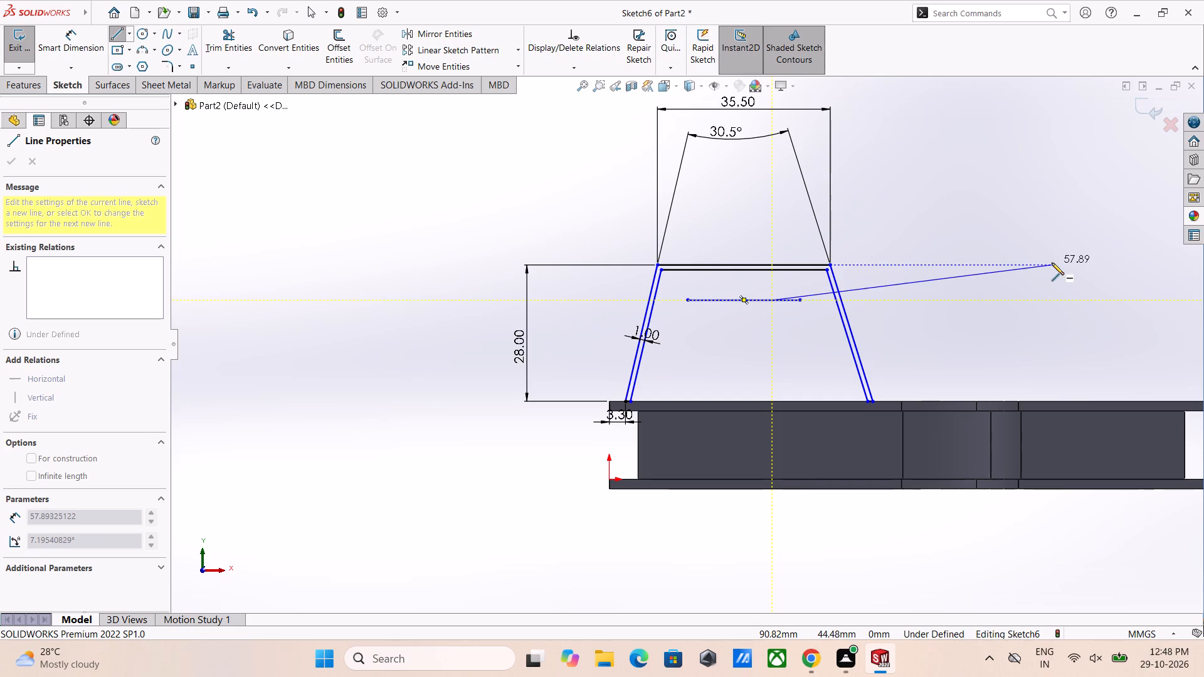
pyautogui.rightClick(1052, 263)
# Dimension the new horizontal line's length and set it to 20.22 mm.
pyautogui.moveTo(983, 223); pyautogui.dragTo(978, 151, button='right')
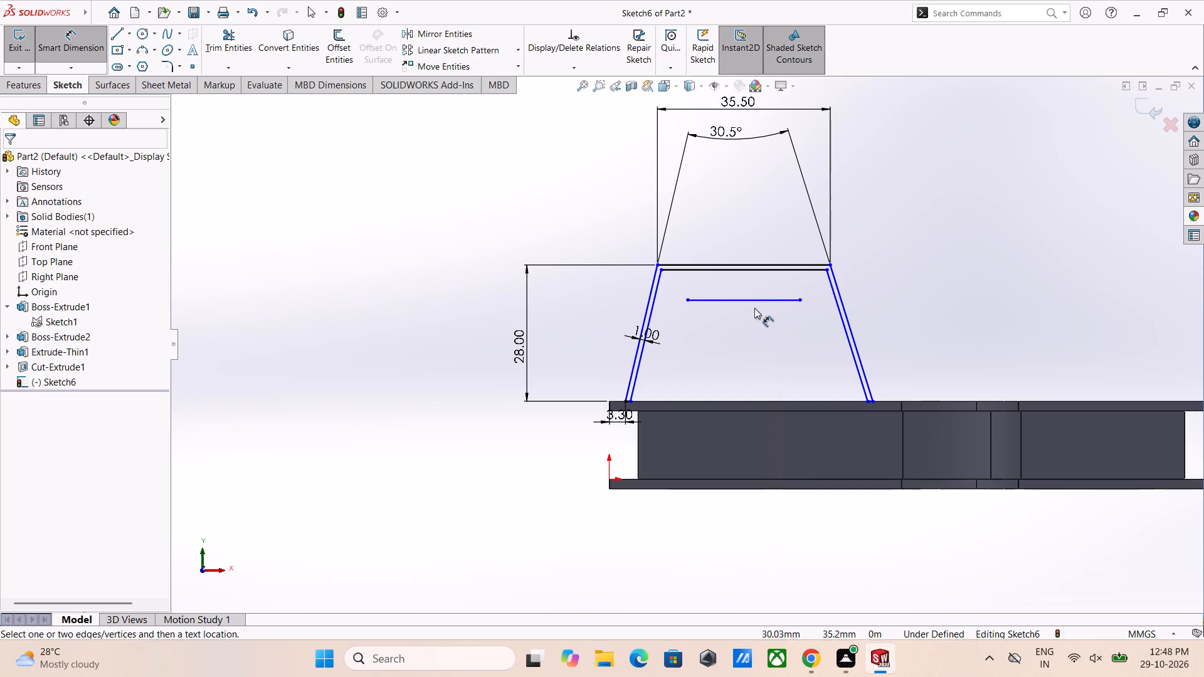
pyautogui.click(754, 302)
pyautogui.click(760, 227)
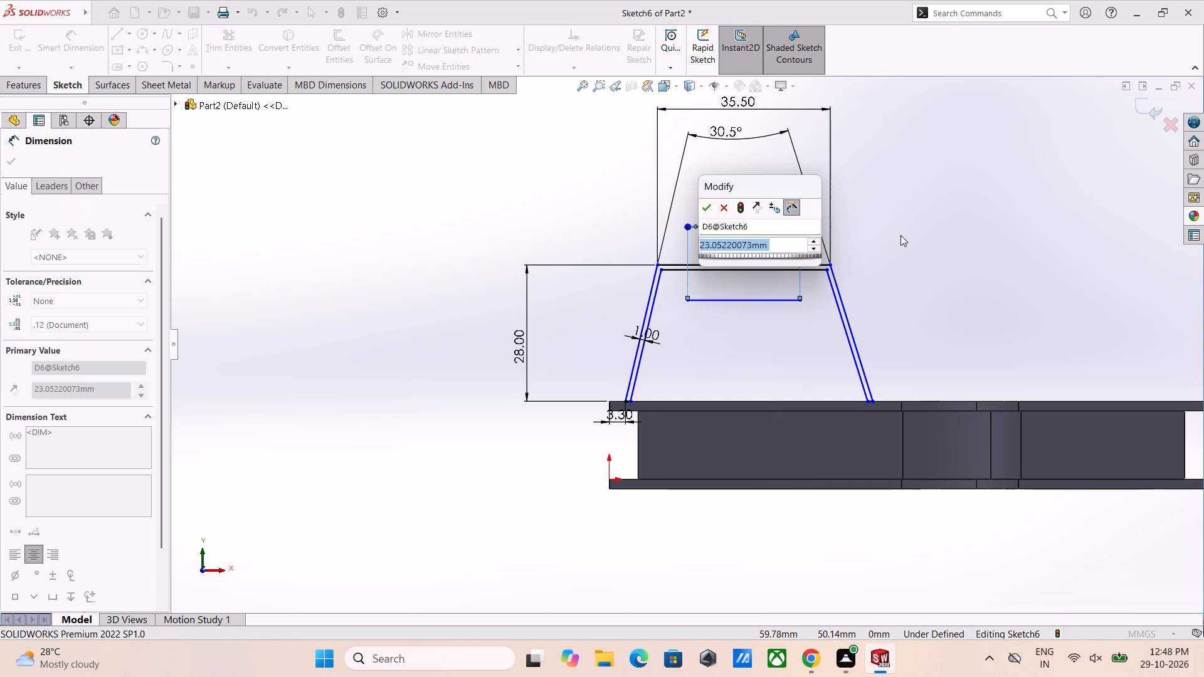
pyautogui.write('20.22')
pyautogui.press('Return')
pyautogui.press('Escape')
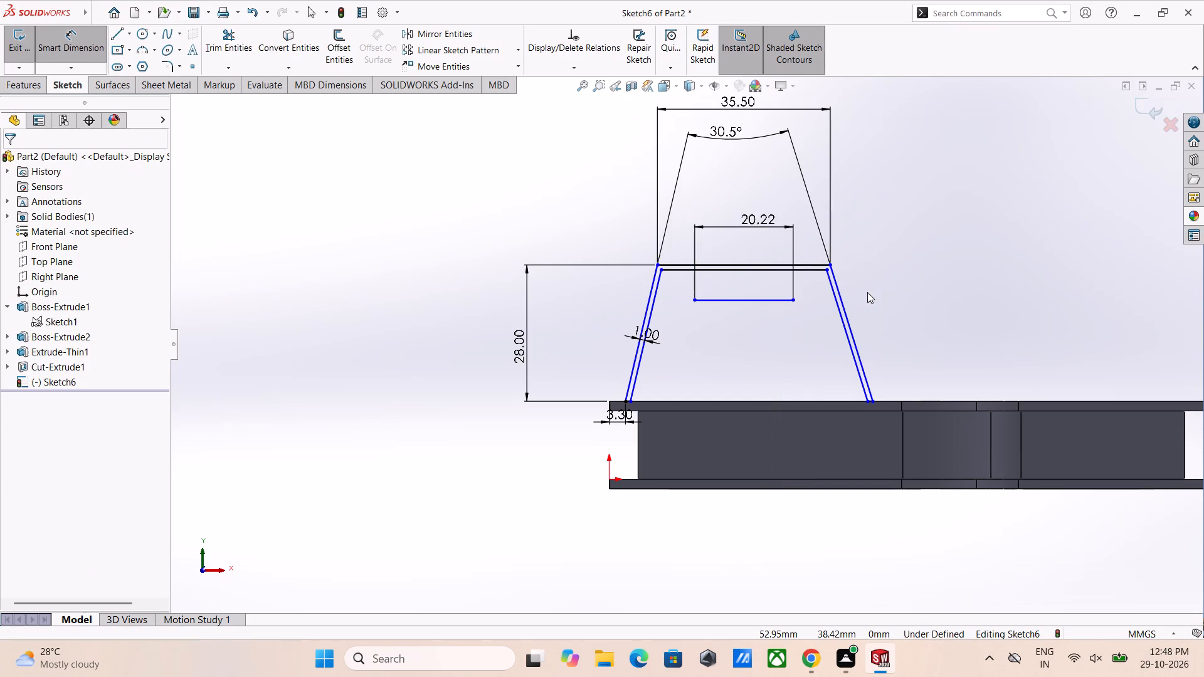
# Draw slanted lines, about 21.6 mm and 21.9 mm long, from the 20.22 mm line's left and right ends to the upper frame's top edge.
pyautogui.click(118, 36)
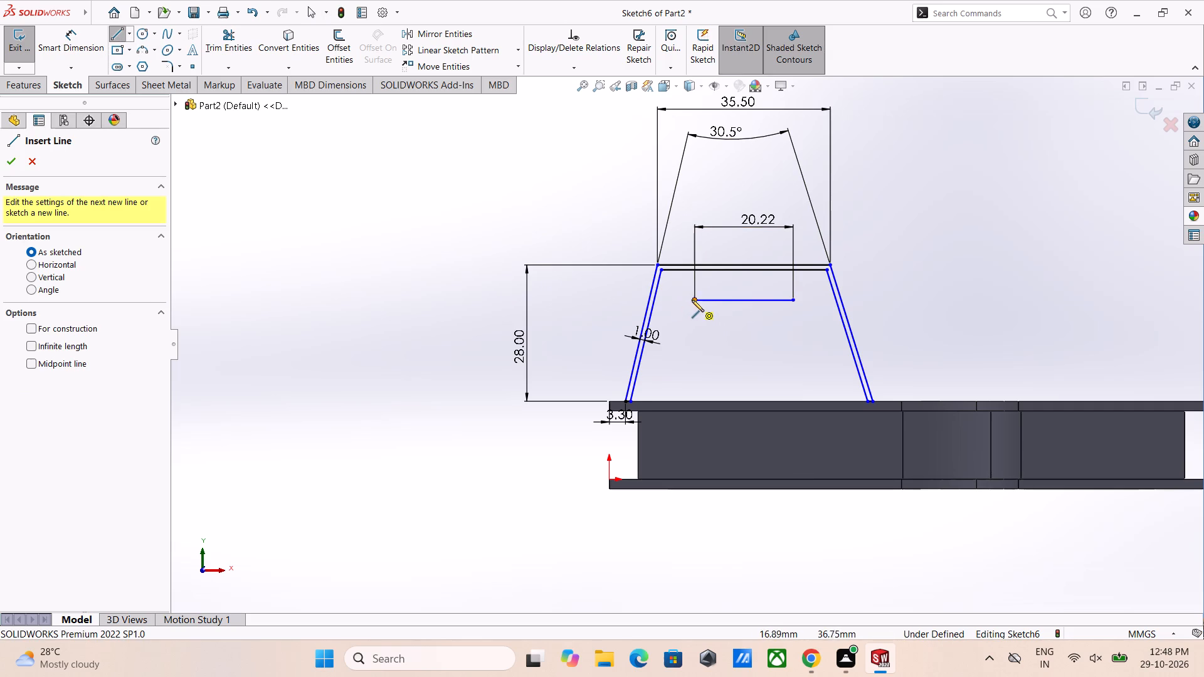
pyautogui.click(694, 299)
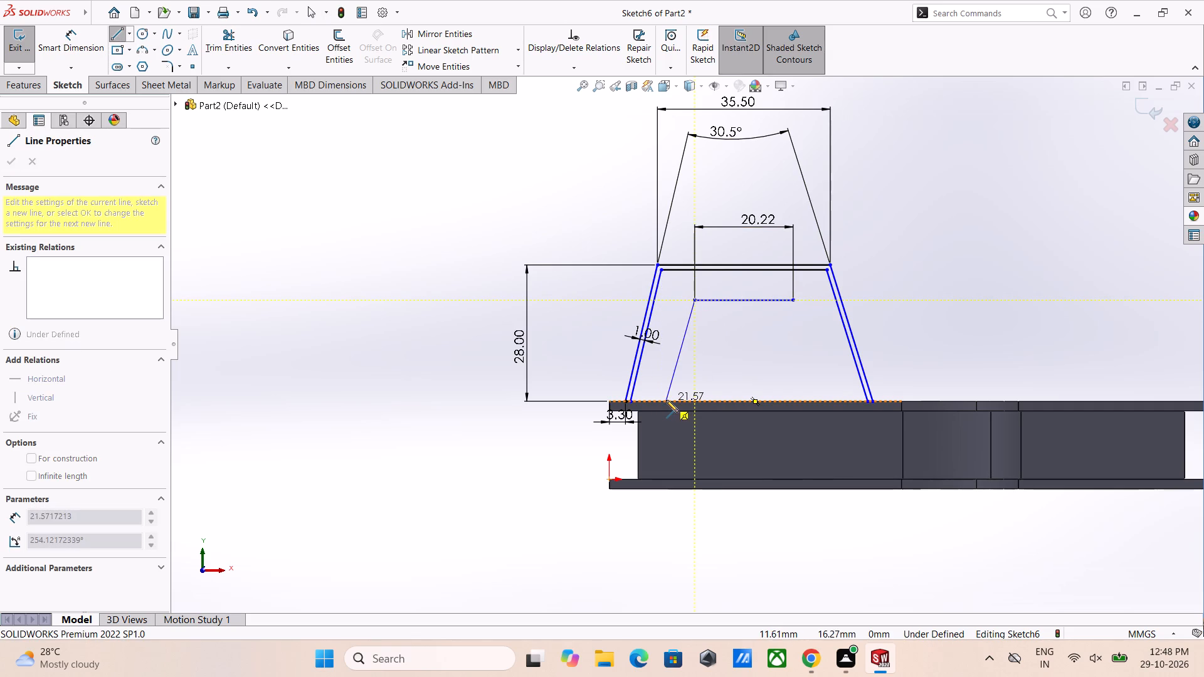
pyautogui.click(669, 399)
pyautogui.press('Escape')
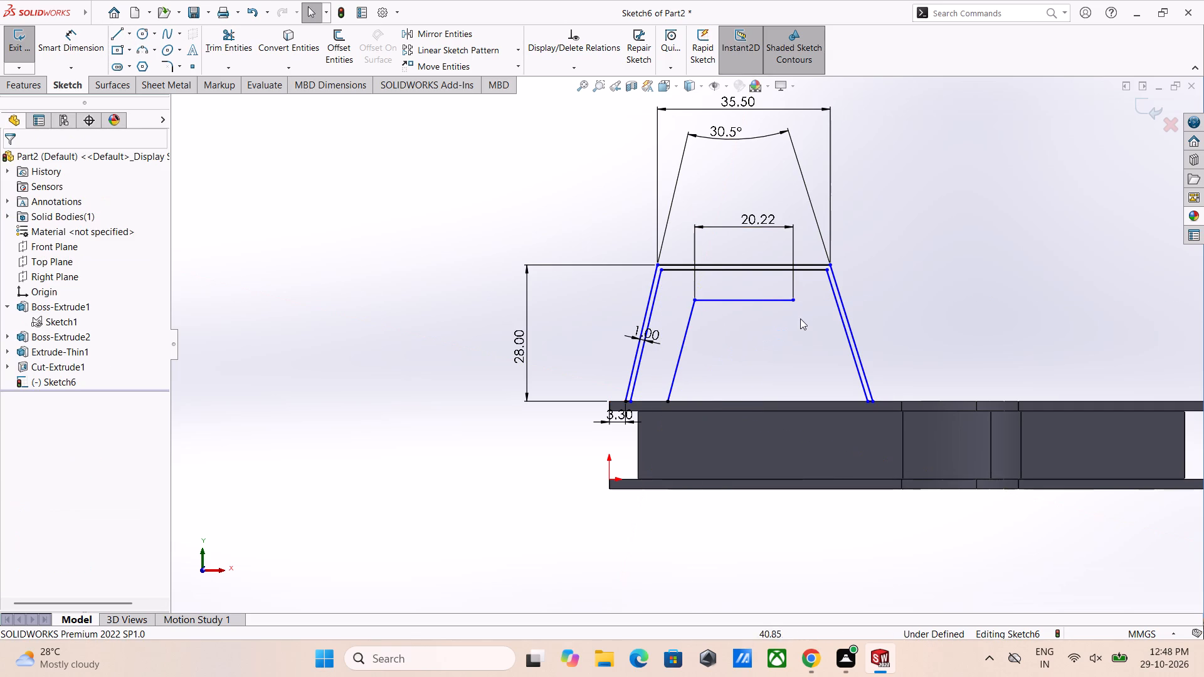
pyautogui.moveTo(927, 307); pyautogui.dragTo(920, 176, button='right')
pyautogui.moveTo(1027, 285); pyautogui.dragTo(937, 196, button='right')
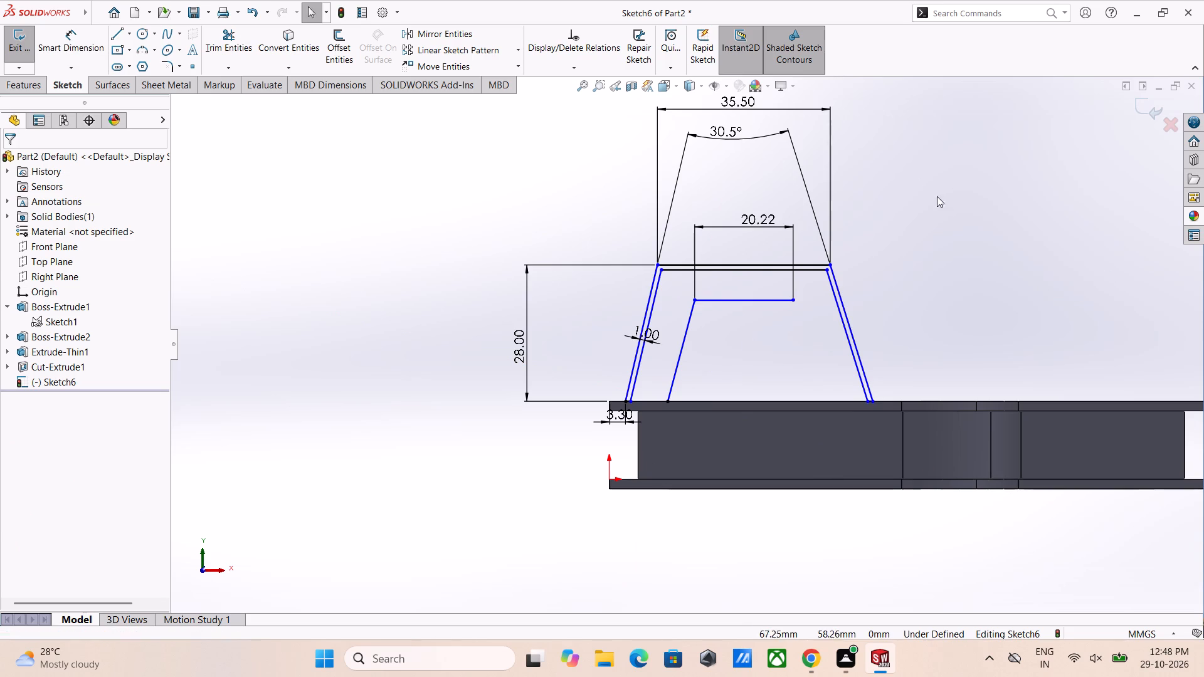
pyautogui.moveTo(937, 196); pyautogui.dragTo(936, 197, button='right')
pyautogui.moveTo(1001, 275); pyautogui.dragTo(908, 297, button='right')
pyautogui.click(792, 300)
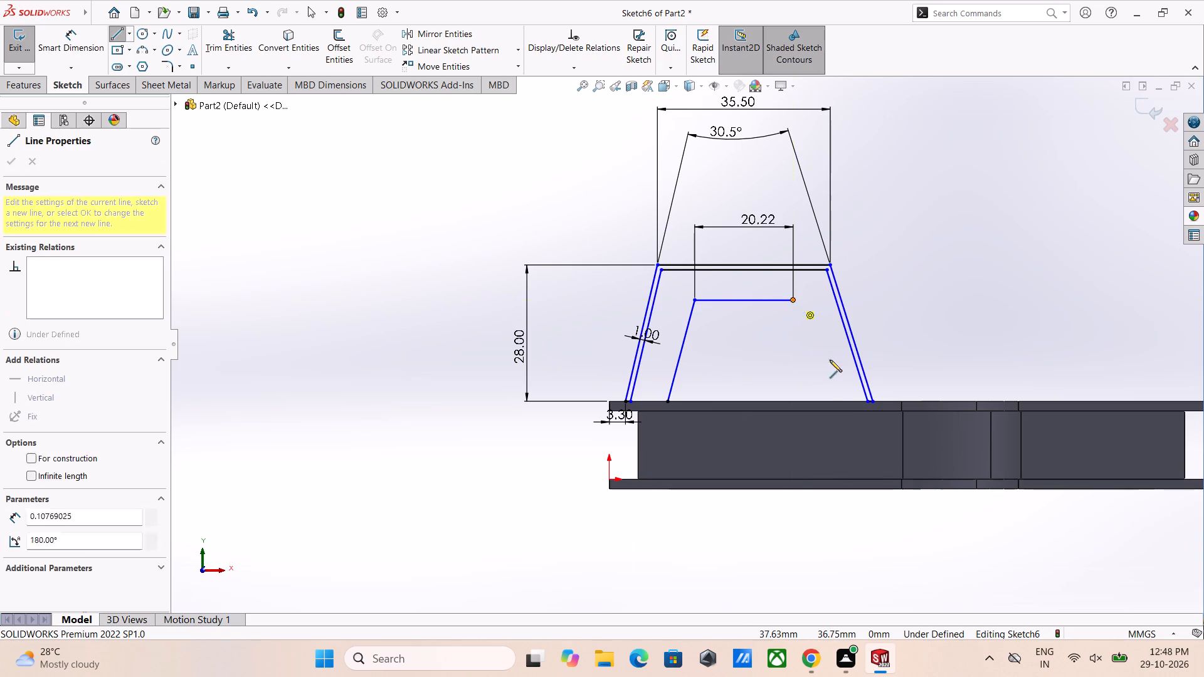
pyautogui.click(823, 400)
pyautogui.press('Escape')
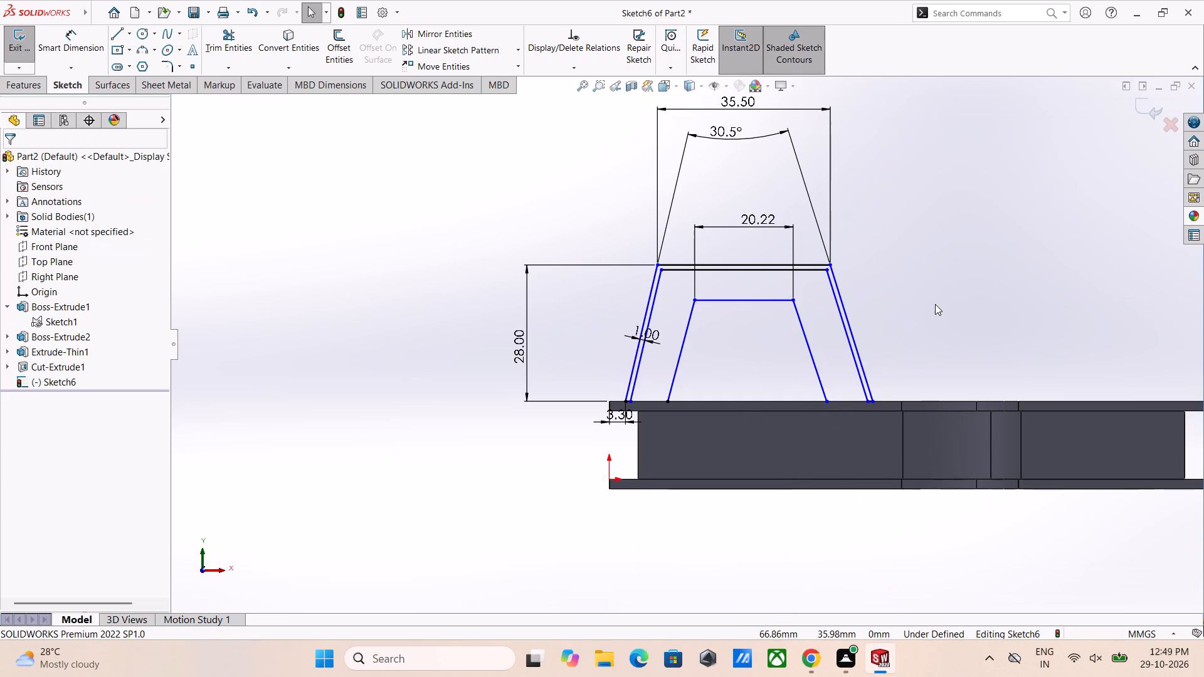
pyautogui.press('Escape')
# Add Parallel relations between the two new slanted lines and the trapezoid's outer right and left sides.
pyautogui.keyDown('shift'); pyautogui.click(813, 350); pyautogui.keyUp('shift')
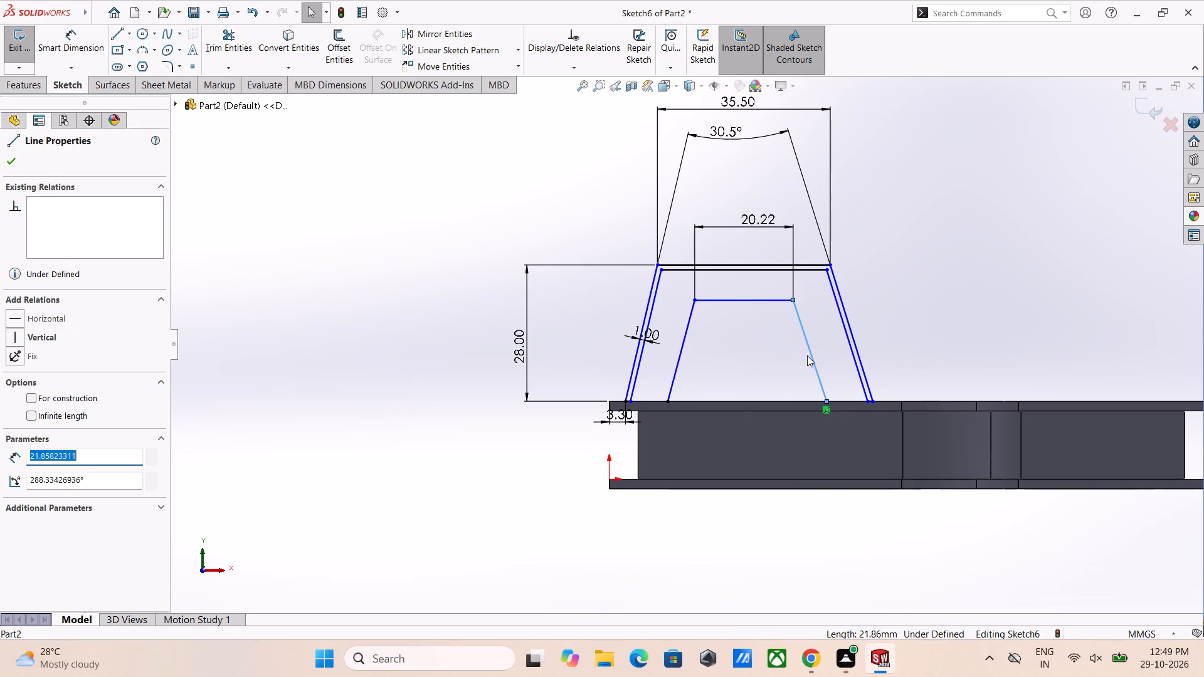
pyautogui.keyDown('shift'); pyautogui.click(855, 340); pyautogui.keyUp('shift')
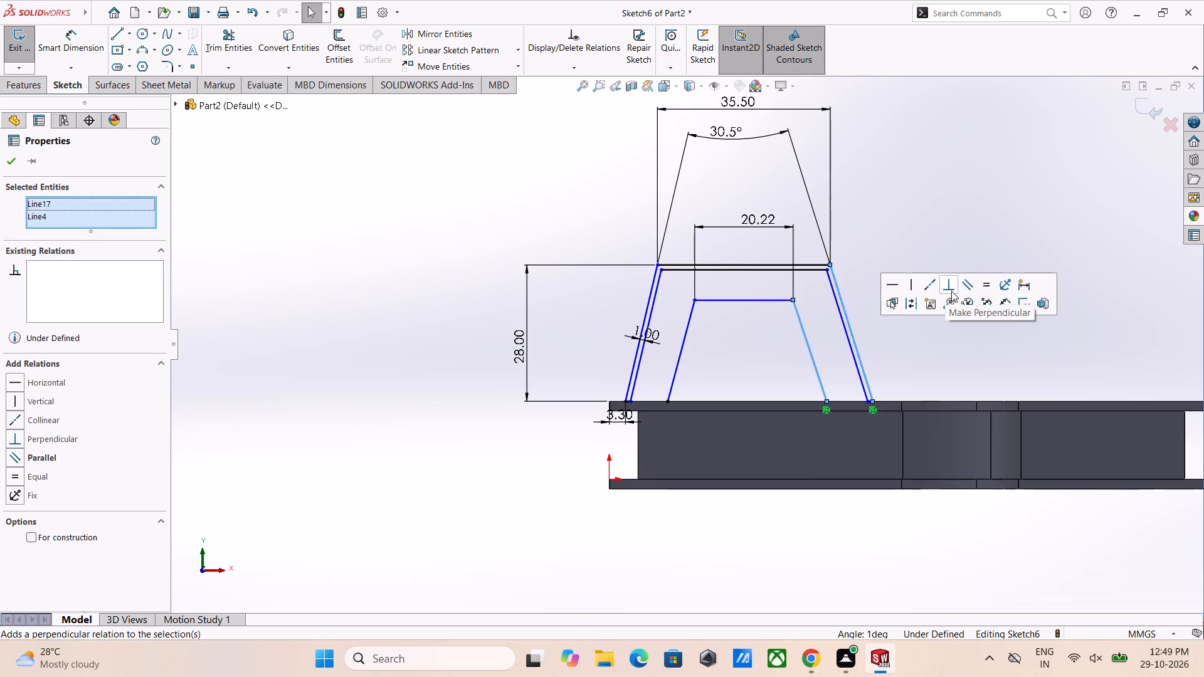
pyautogui.click(967, 286)
pyautogui.click(953, 230)
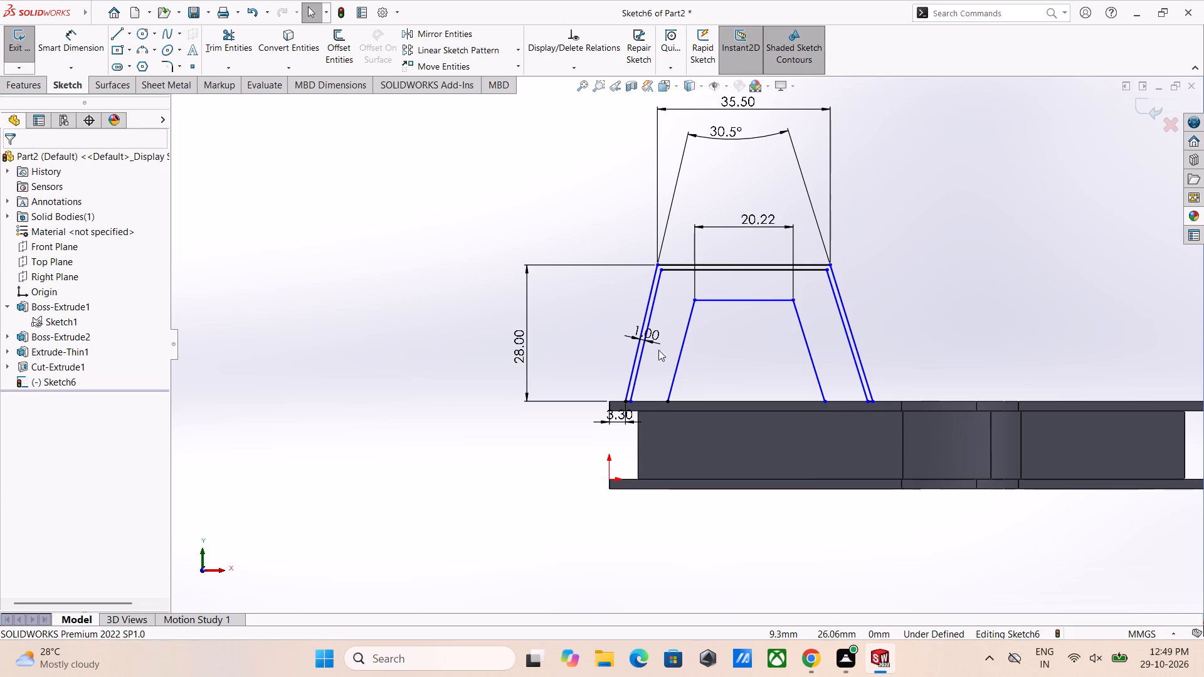
pyautogui.keyDown('shift'); pyautogui.click(682, 352); pyautogui.keyUp('shift')
pyautogui.keyDown('shift'); pyautogui.click(647, 312); pyautogui.keyUp('shift')
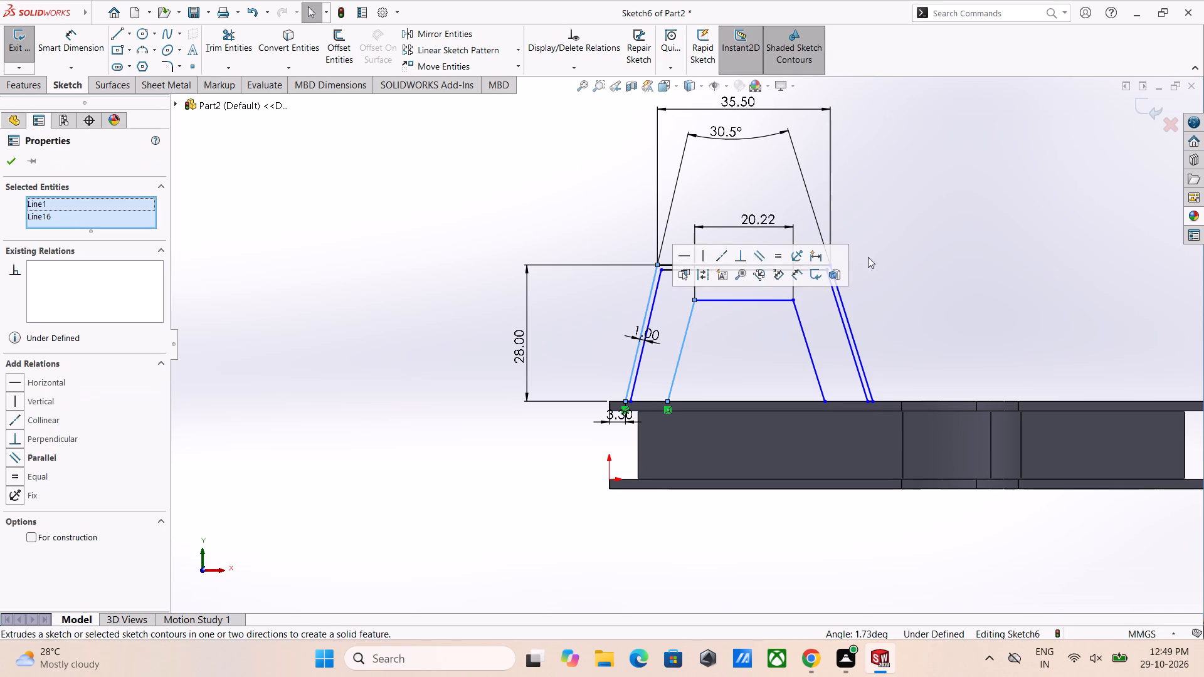
pyautogui.click(763, 257)
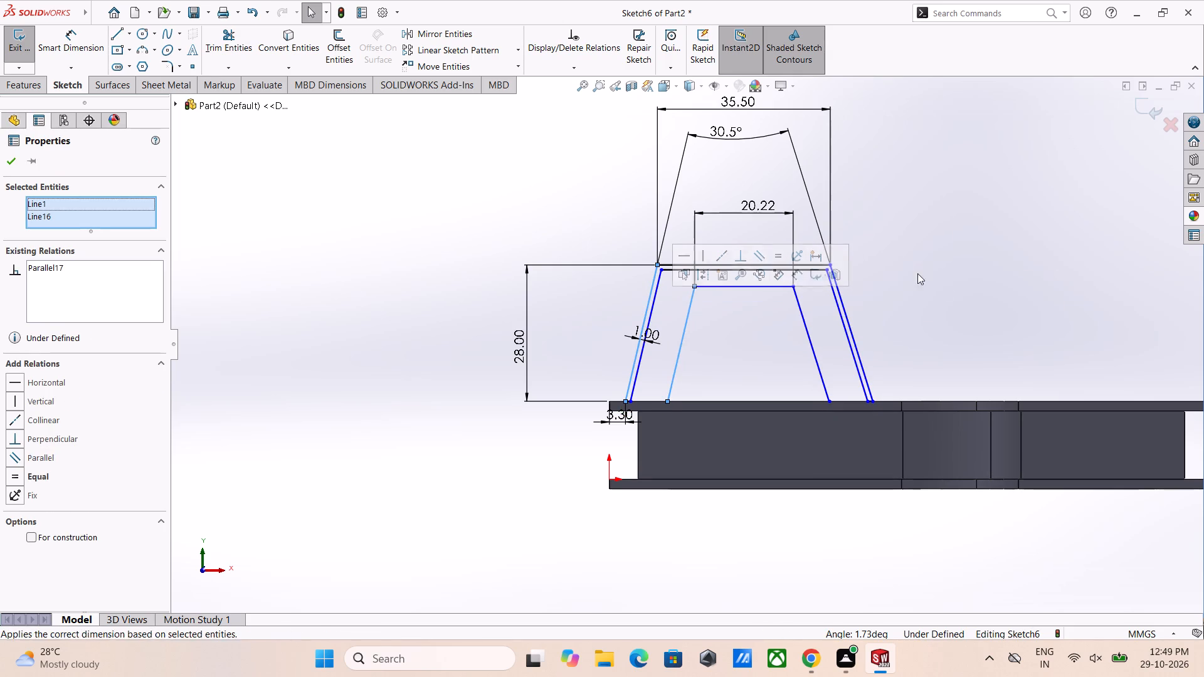
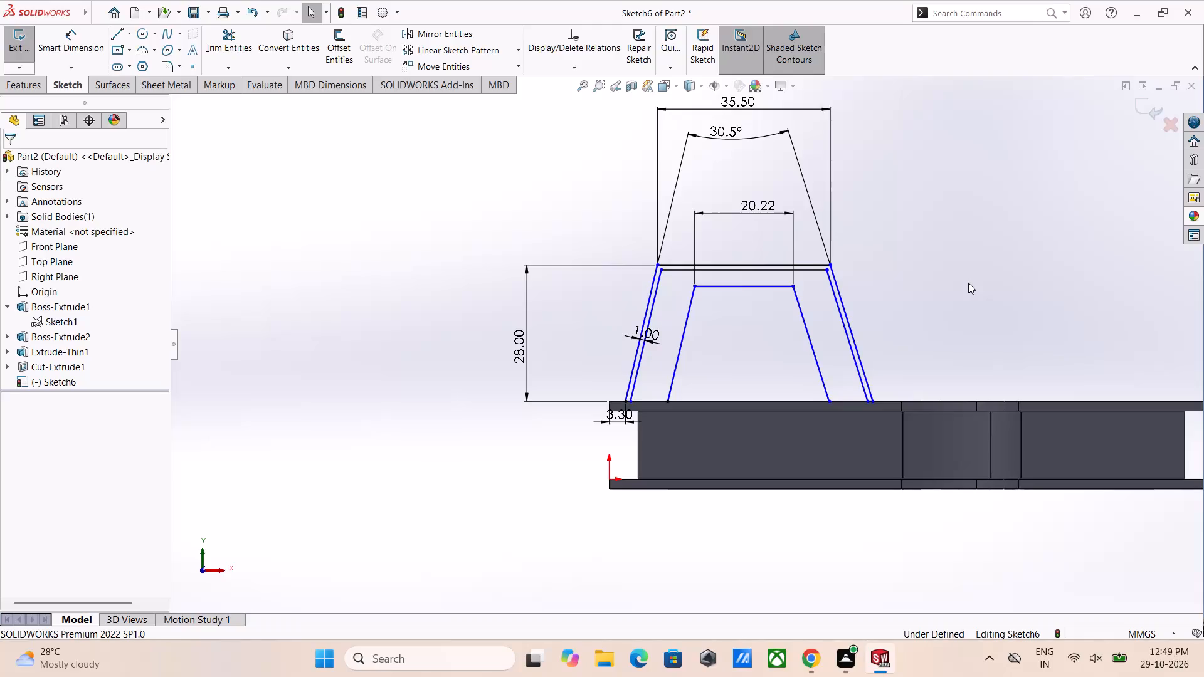
# Undo the last Parallel relation and make the nested trapezoid's left side parallel to the outer profile's inner left line instead.
pyautogui.hotkey('ctrl', 'z')
pyautogui.keyDown('ctrl'); pyautogui.click(687, 331); pyautogui.keyUp('ctrl')
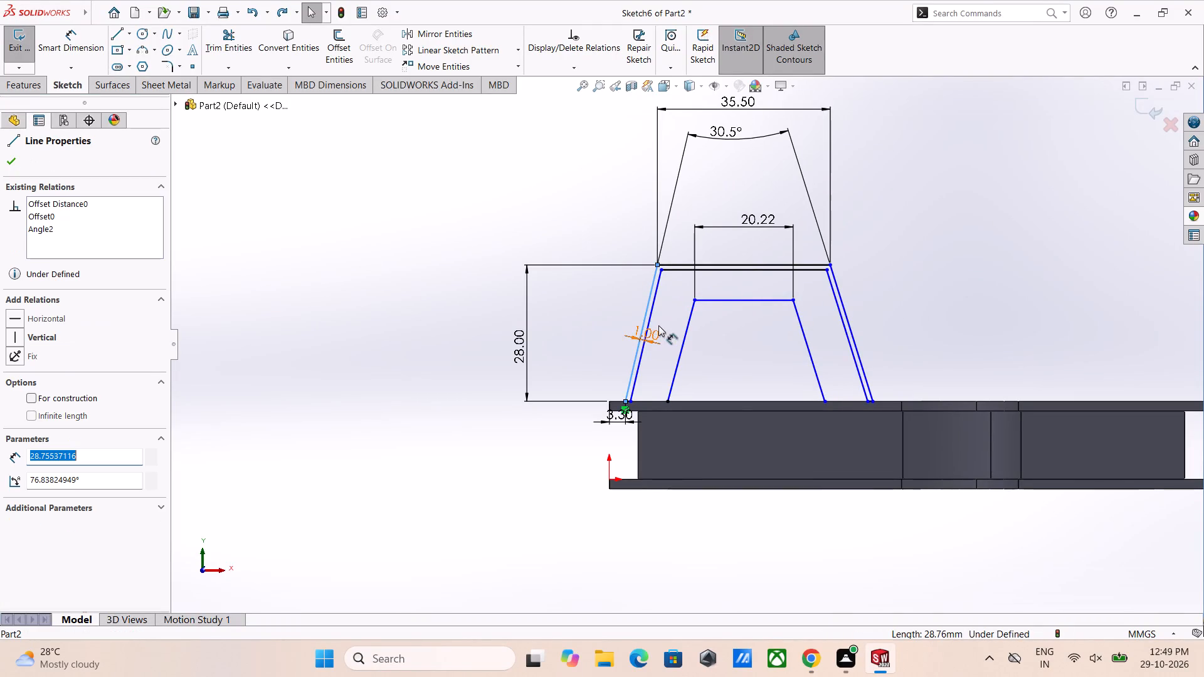
pyautogui.keyDown('ctrl'); pyautogui.click(647, 313); pyautogui.keyUp('ctrl')
pyautogui.press('Escape')
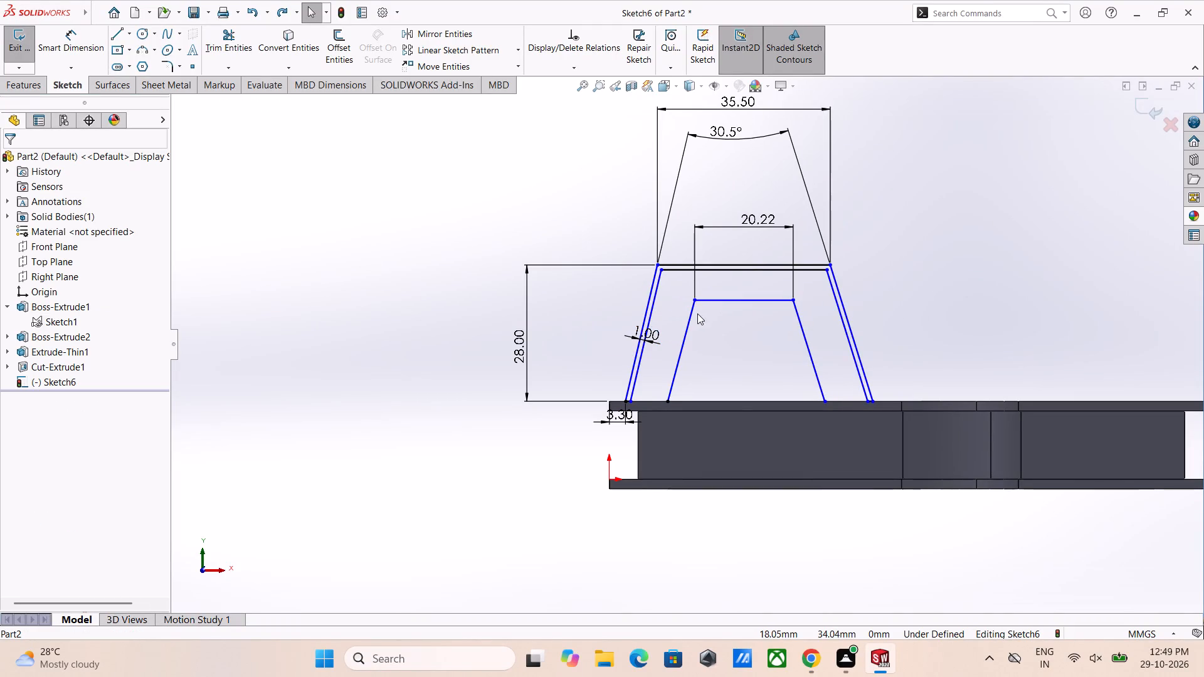
pyautogui.press('Escape')
pyautogui.press('Escape')
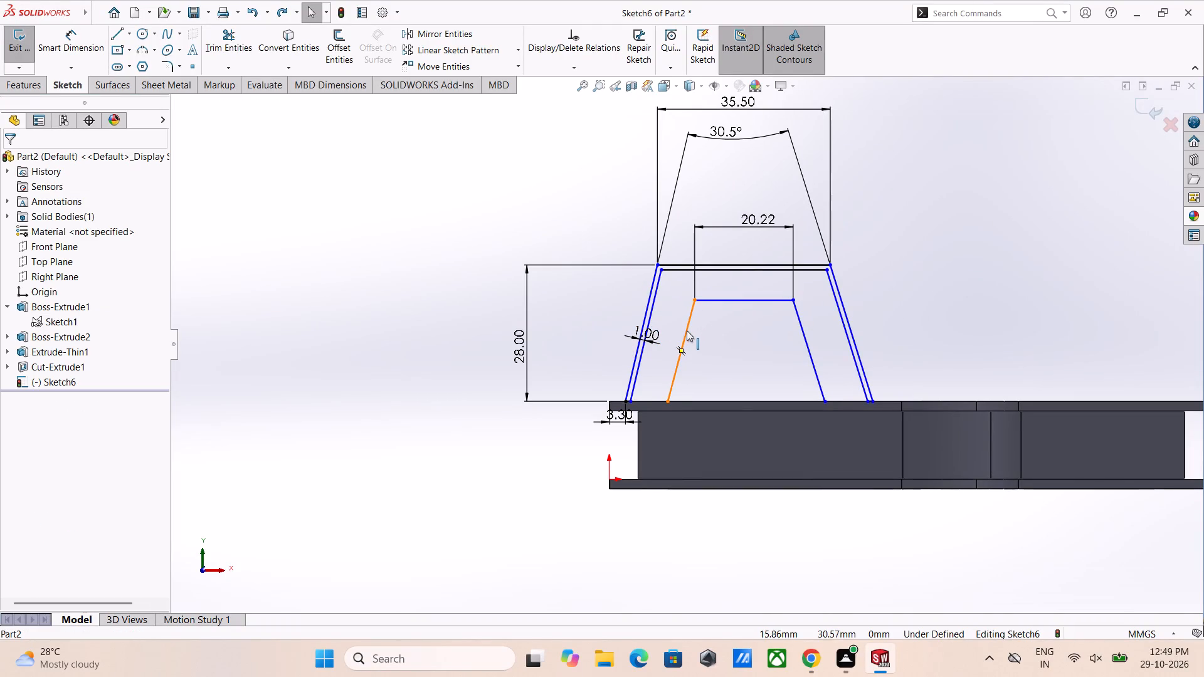
pyautogui.keyDown('ctrl'); pyautogui.click(687, 330); pyautogui.keyUp('ctrl')
pyautogui.keyDown('ctrl'); pyautogui.click(653, 320); pyautogui.keyUp('ctrl')
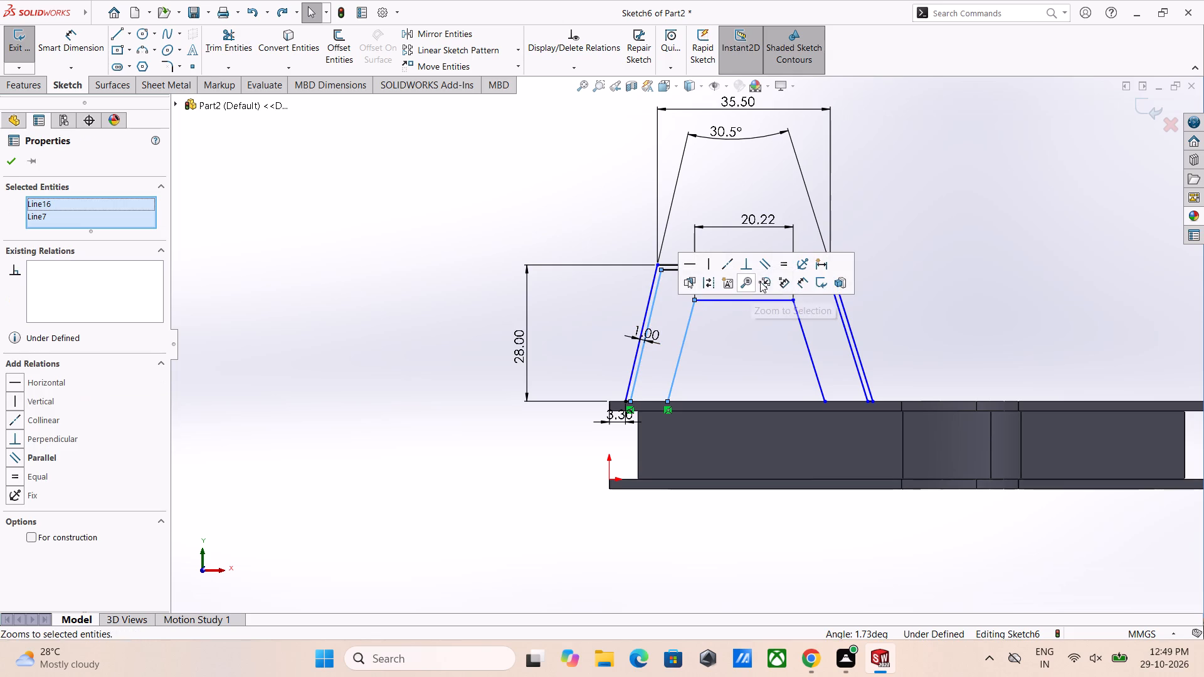
pyautogui.click(766, 268)
pyautogui.click(944, 268)
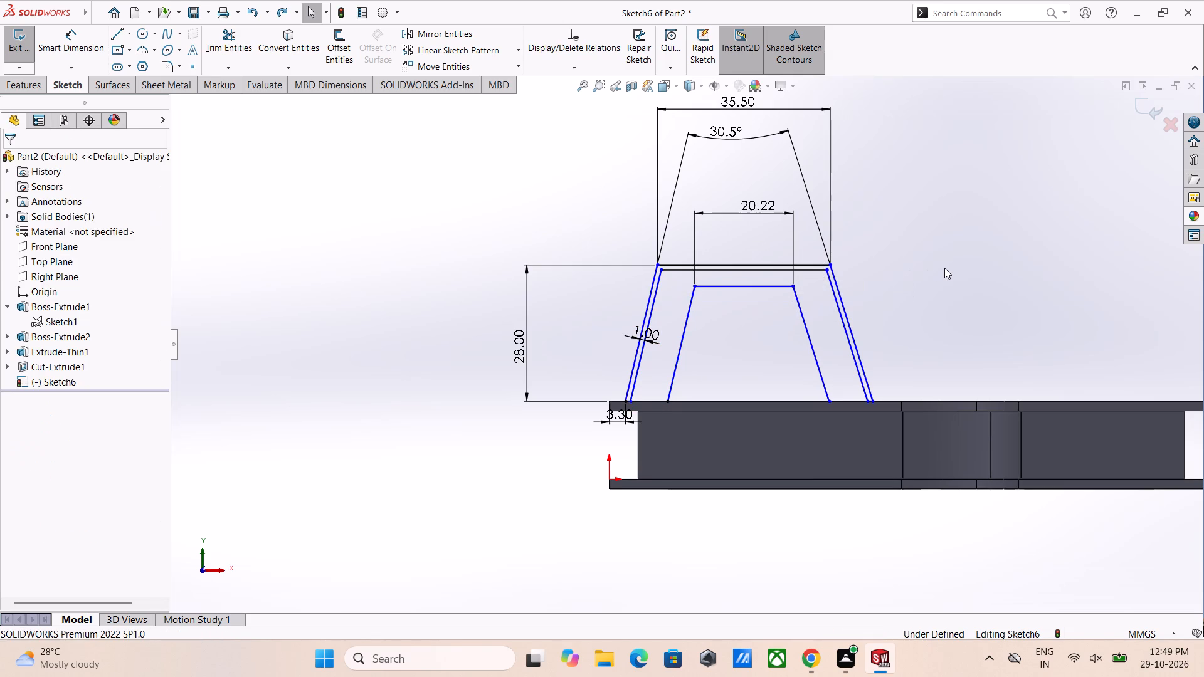
pyautogui.press('Escape')
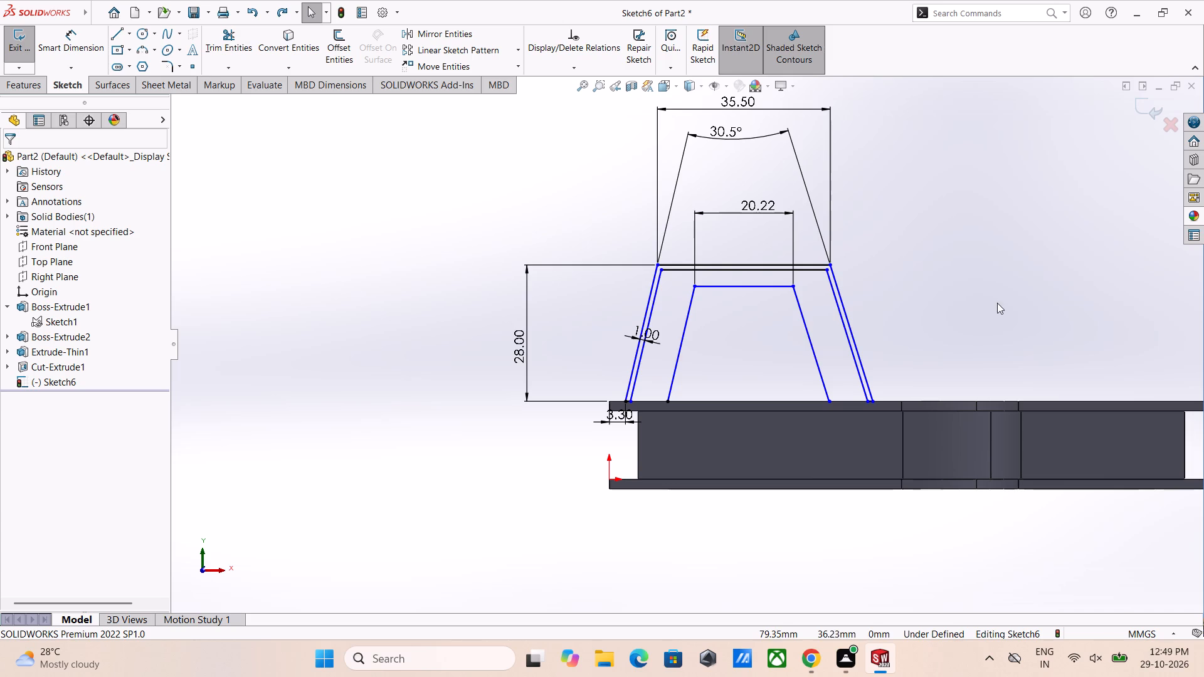
# Dimension the height of the nested trapezoid's top left corner above the upper frame's top edge and set it to 17.5 mm.
pyautogui.moveTo(997, 303); pyautogui.dragTo(964, 280, button='right')
pyautogui.click(693, 285)
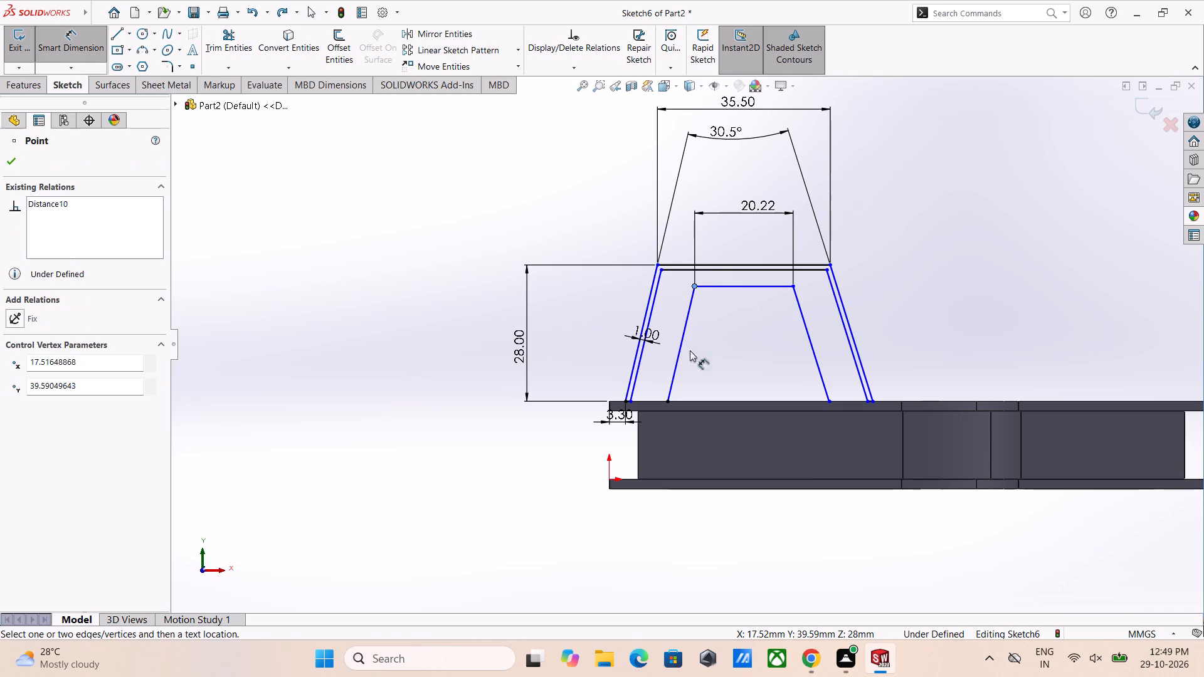
pyautogui.click(704, 401)
pyautogui.click(577, 380)
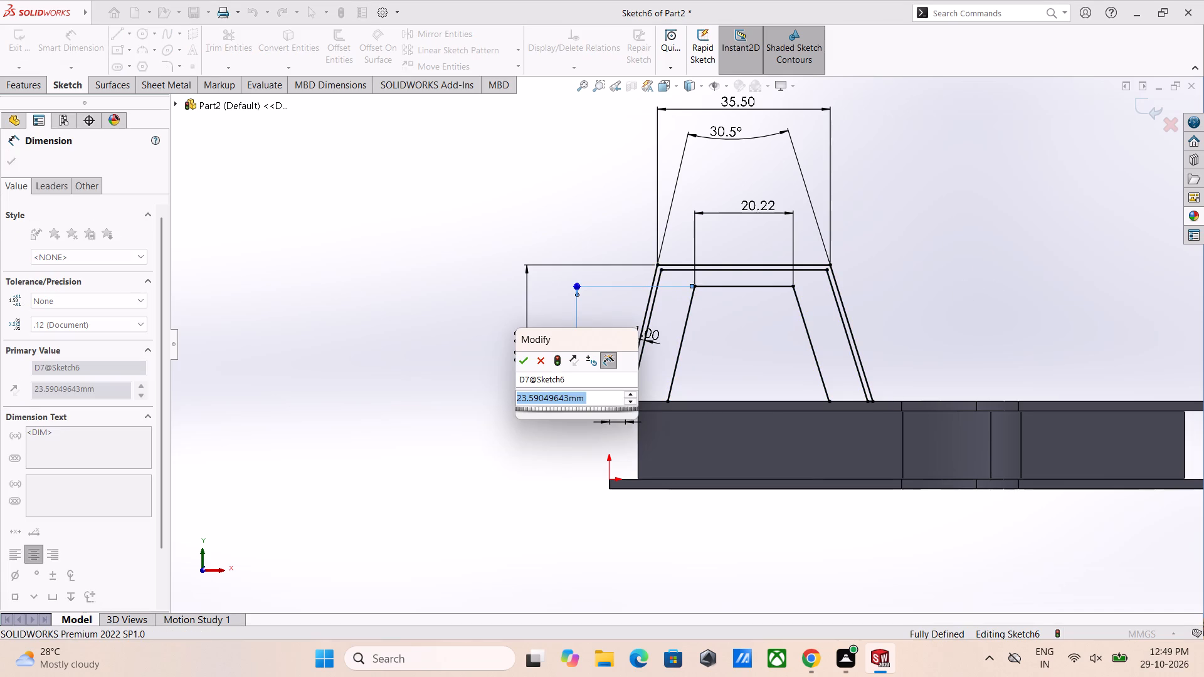
pyautogui.write('17.')
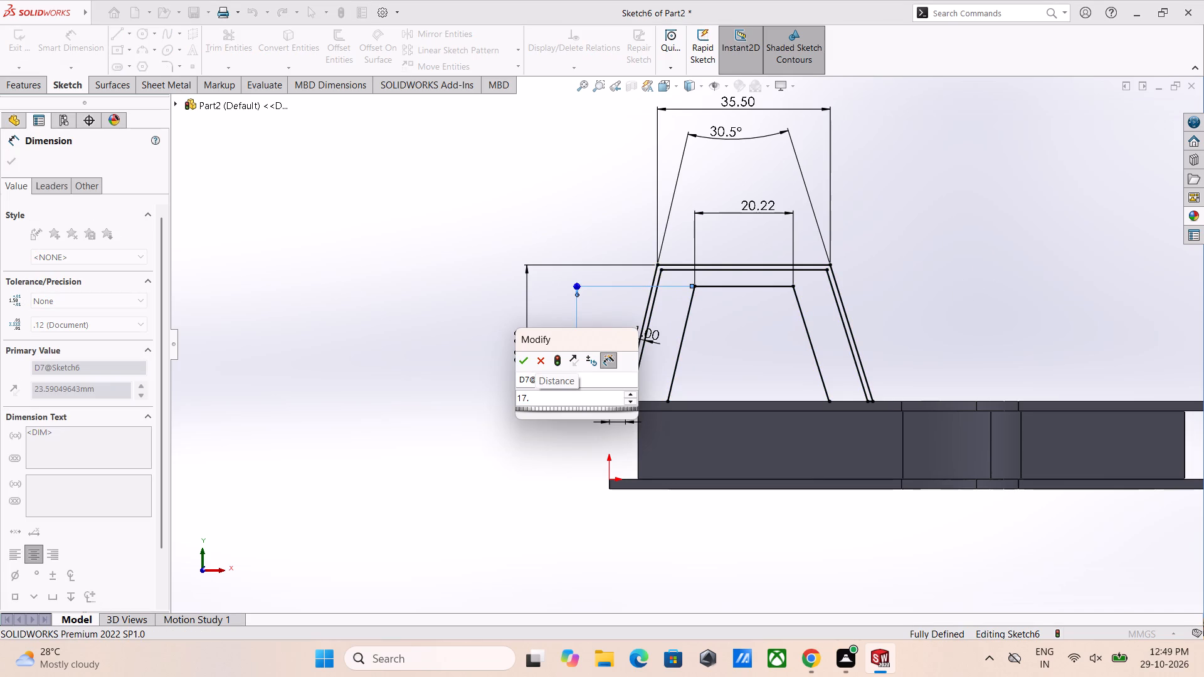
pyautogui.press('5')
pyautogui.press('Return')
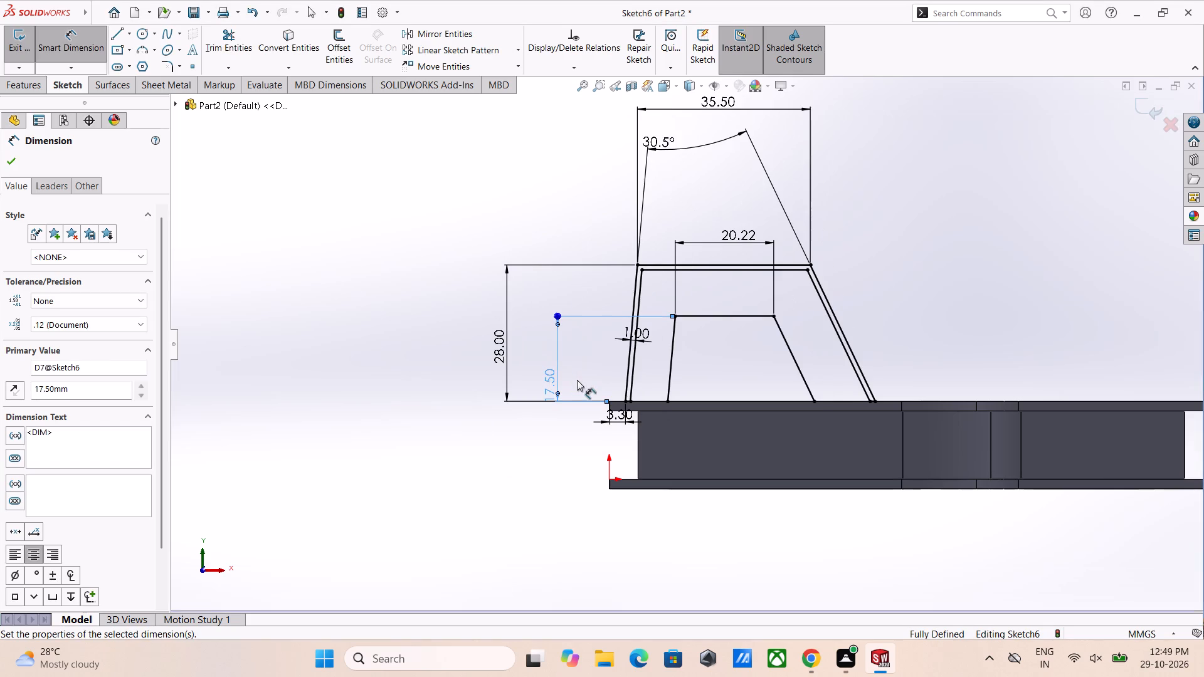
pyautogui.press('Escape')
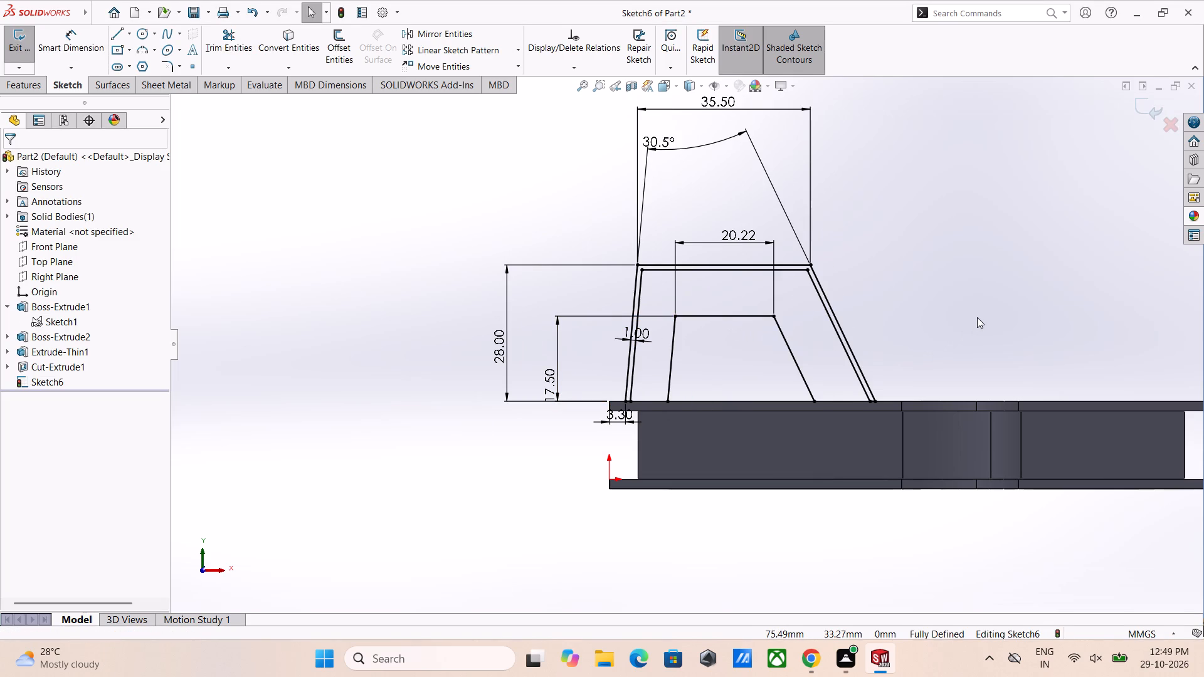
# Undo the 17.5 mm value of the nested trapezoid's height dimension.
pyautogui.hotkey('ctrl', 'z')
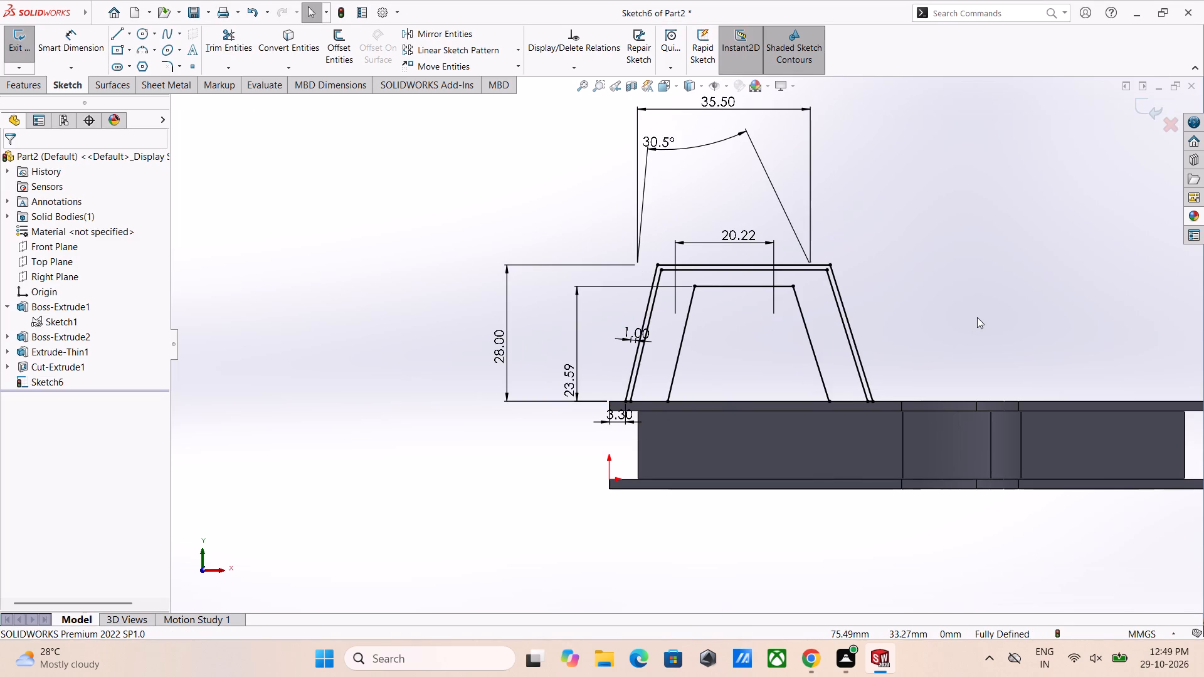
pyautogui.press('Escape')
# Reposition the 30.5°, 20.22, 35.50, 28.00 and 3.30 dimensions around the trapezoid sketch so they line up with its geometry.
pyautogui.moveTo(669, 147); pyautogui.dragTo(745, 139)
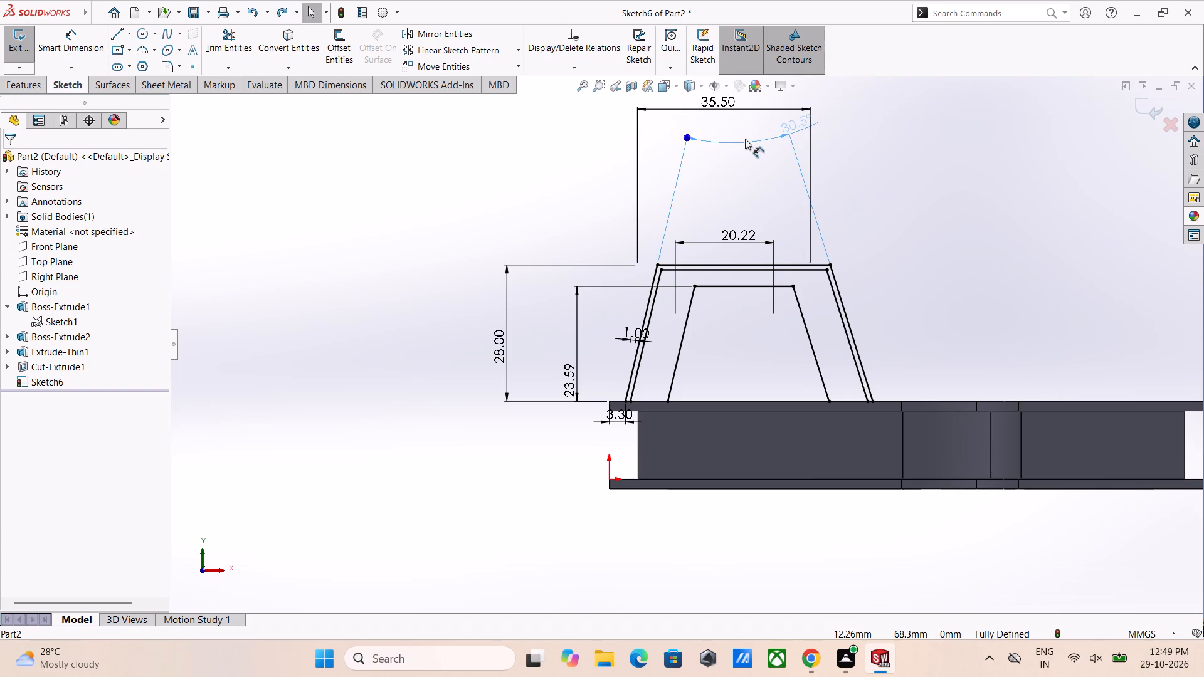
pyautogui.moveTo(745, 139); pyautogui.dragTo(722, 149)
pyautogui.press('Escape')
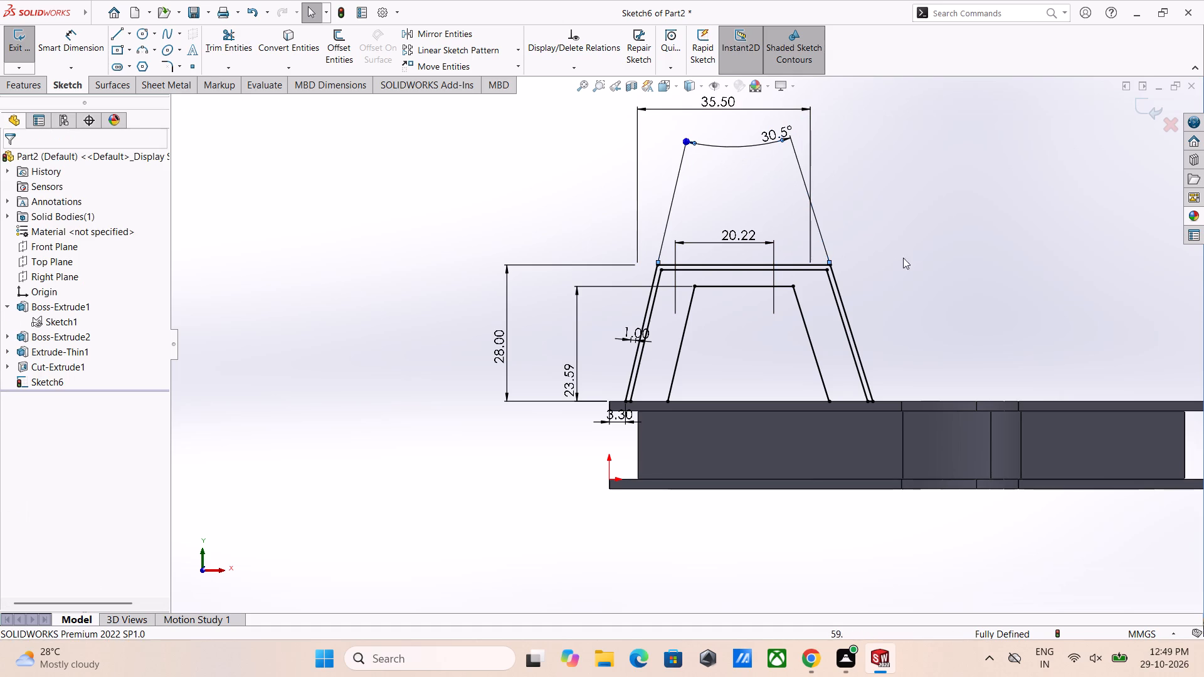
pyautogui.press('Escape')
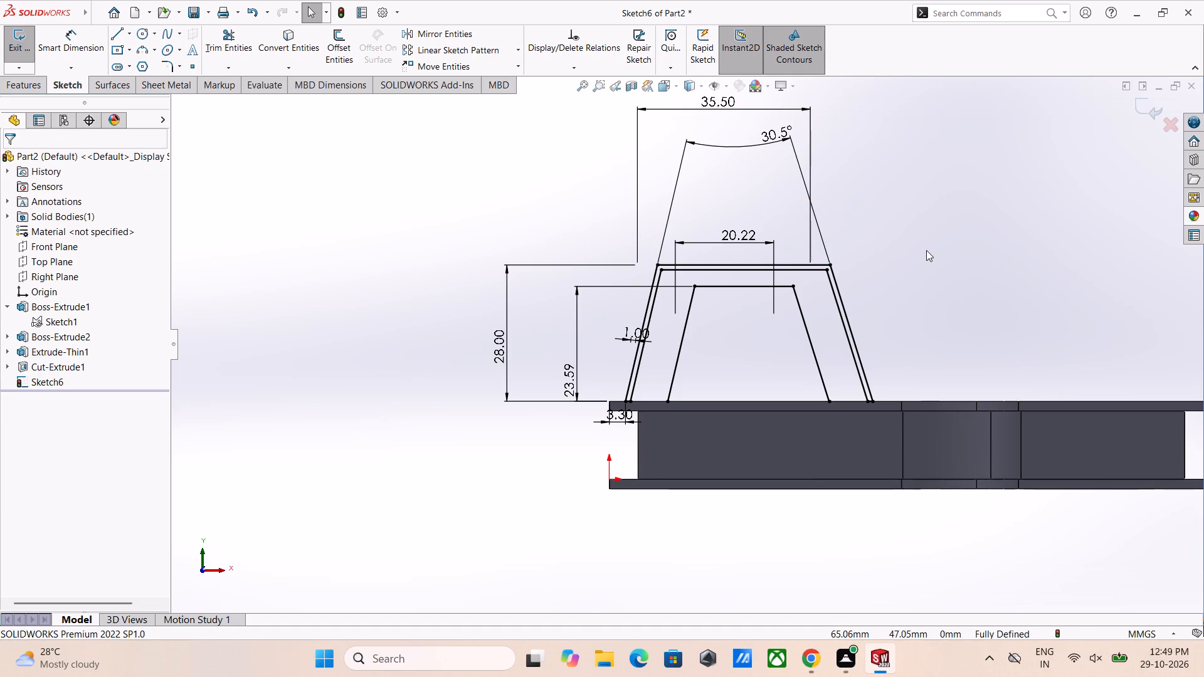
pyautogui.moveTo(734, 234); pyautogui.dragTo(771, 234)
pyautogui.click(908, 251)
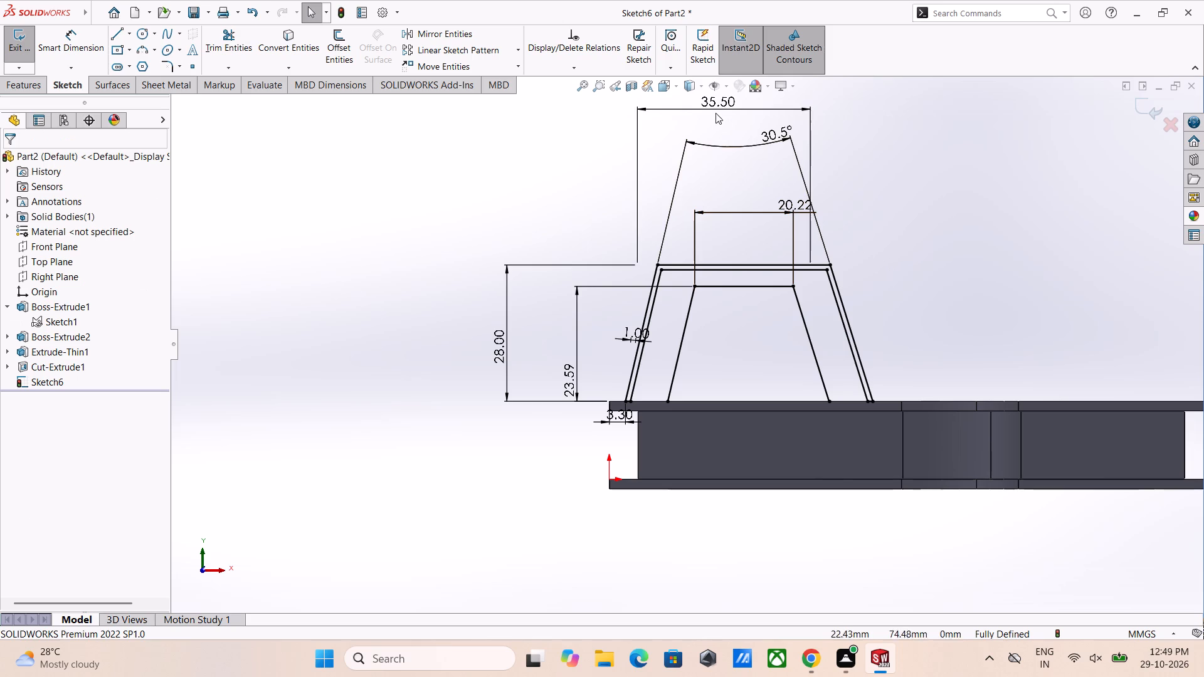
pyautogui.moveTo(713, 107); pyautogui.dragTo(744, 107)
pyautogui.click(926, 229)
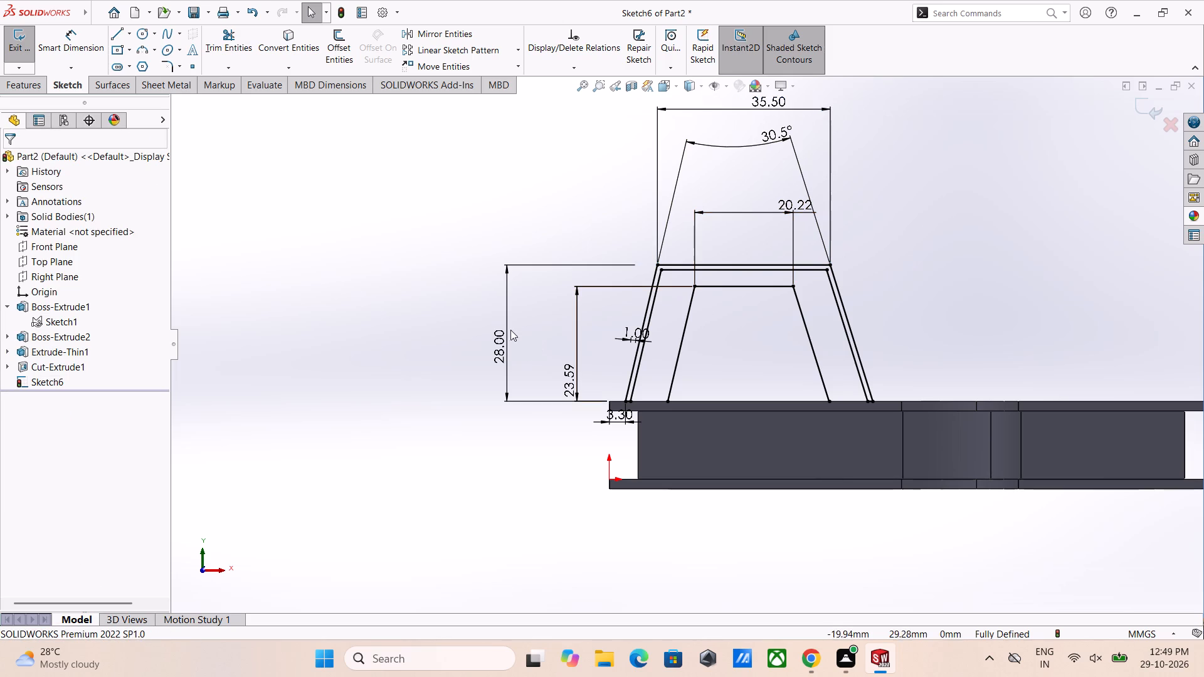
pyautogui.click(505, 323)
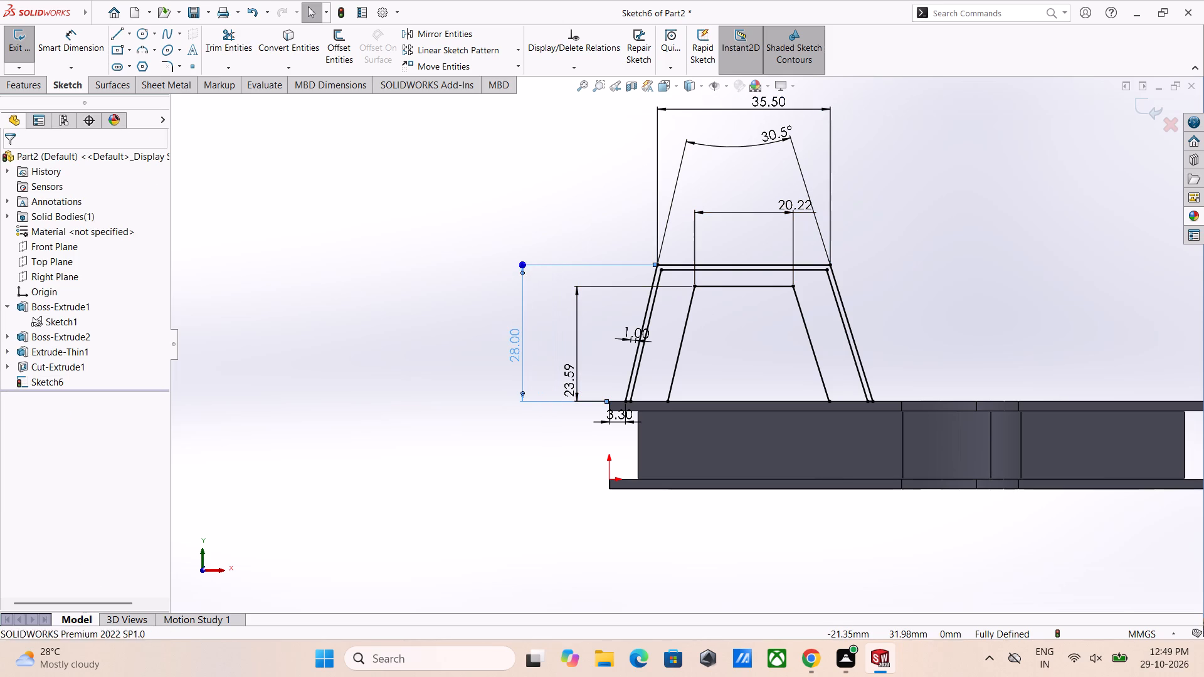
pyautogui.moveTo(616, 416); pyautogui.dragTo(613, 424)
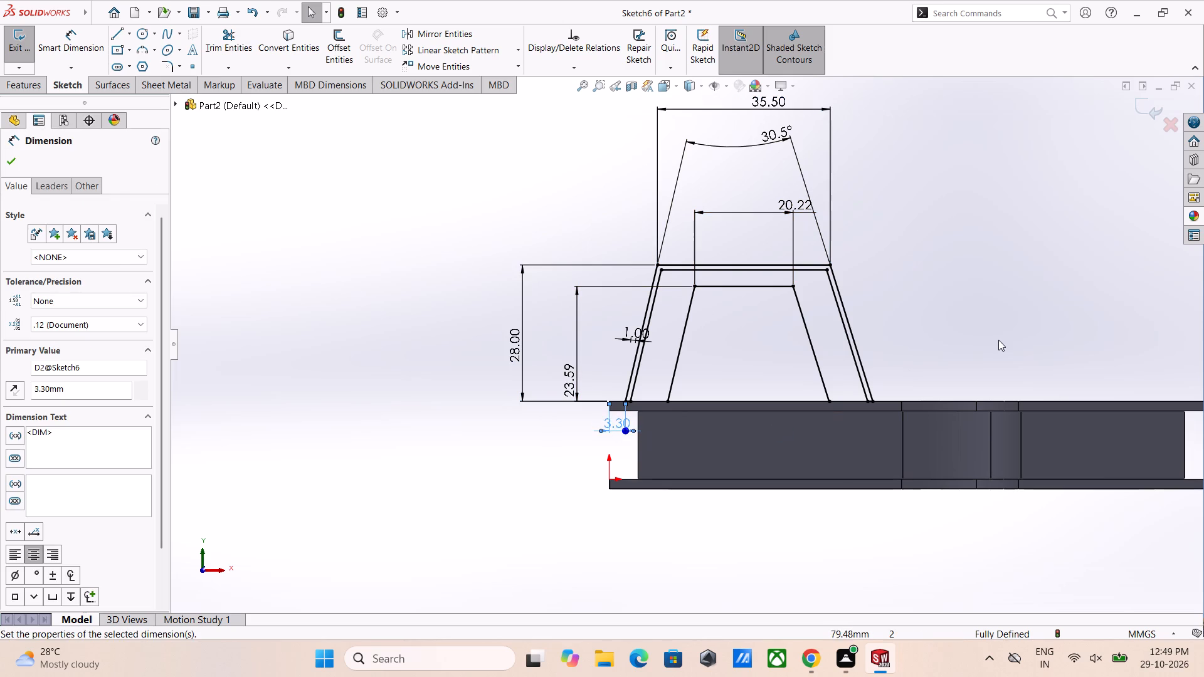
pyautogui.click(998, 340)
pyautogui.press('Escape')
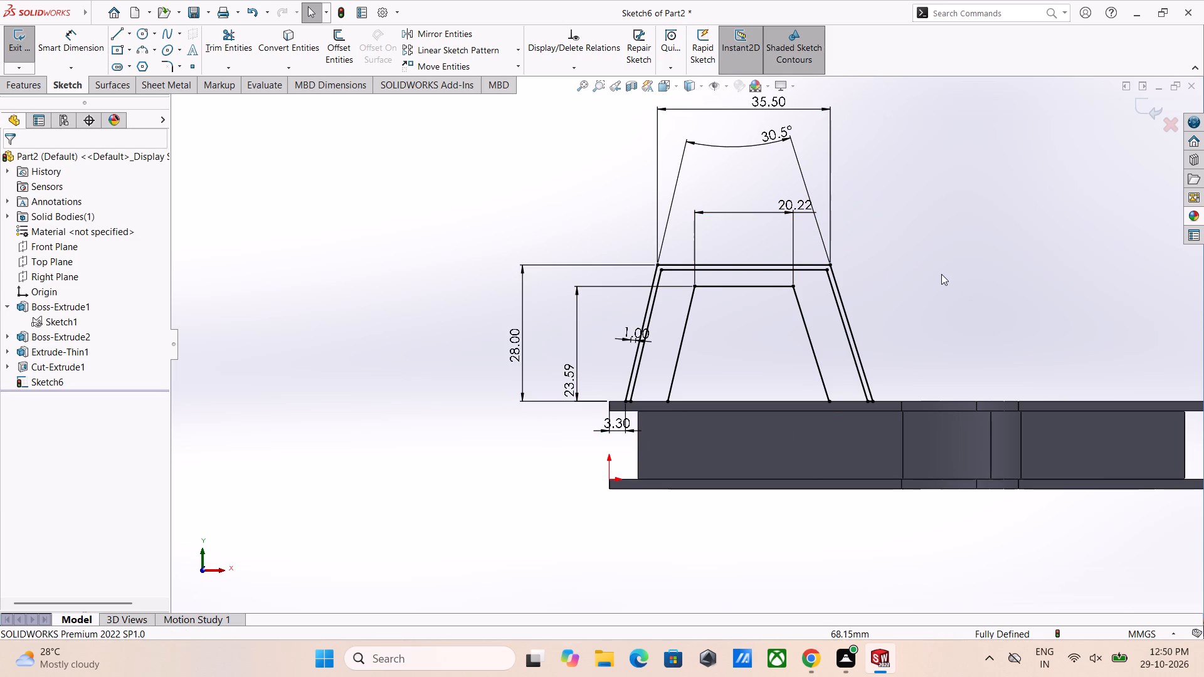
pyautogui.moveTo(774, 136); pyautogui.dragTo(730, 145)
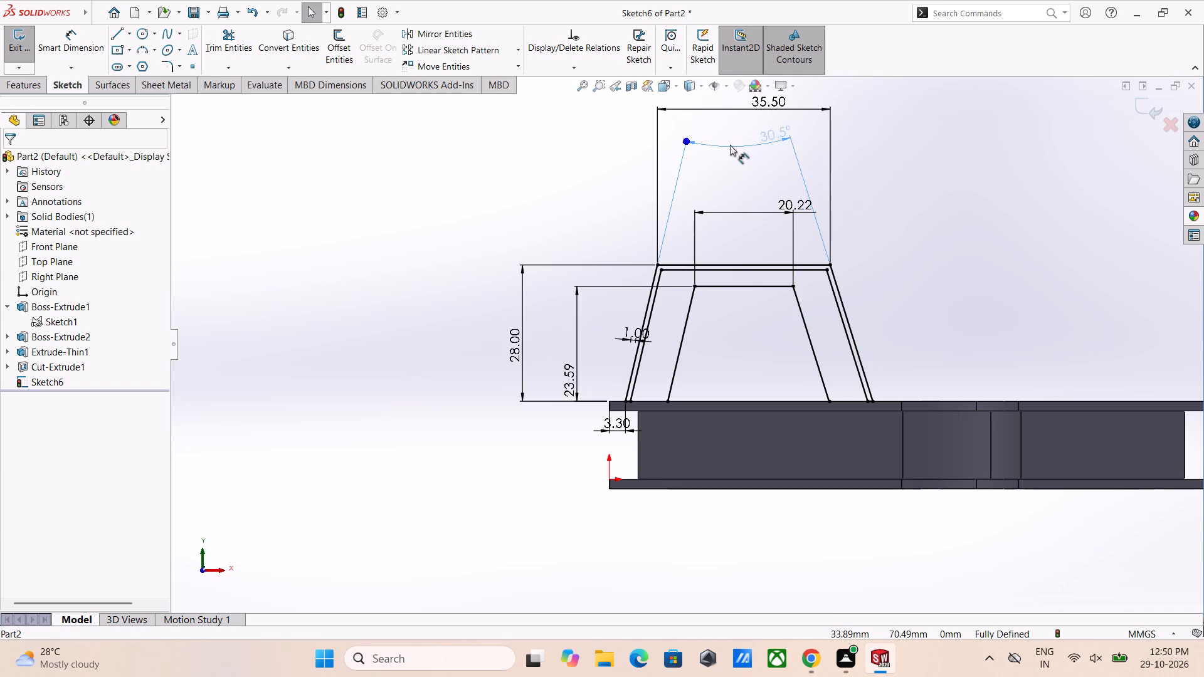
pyautogui.moveTo(730, 145); pyautogui.dragTo(725, 147)
pyautogui.click(900, 201)
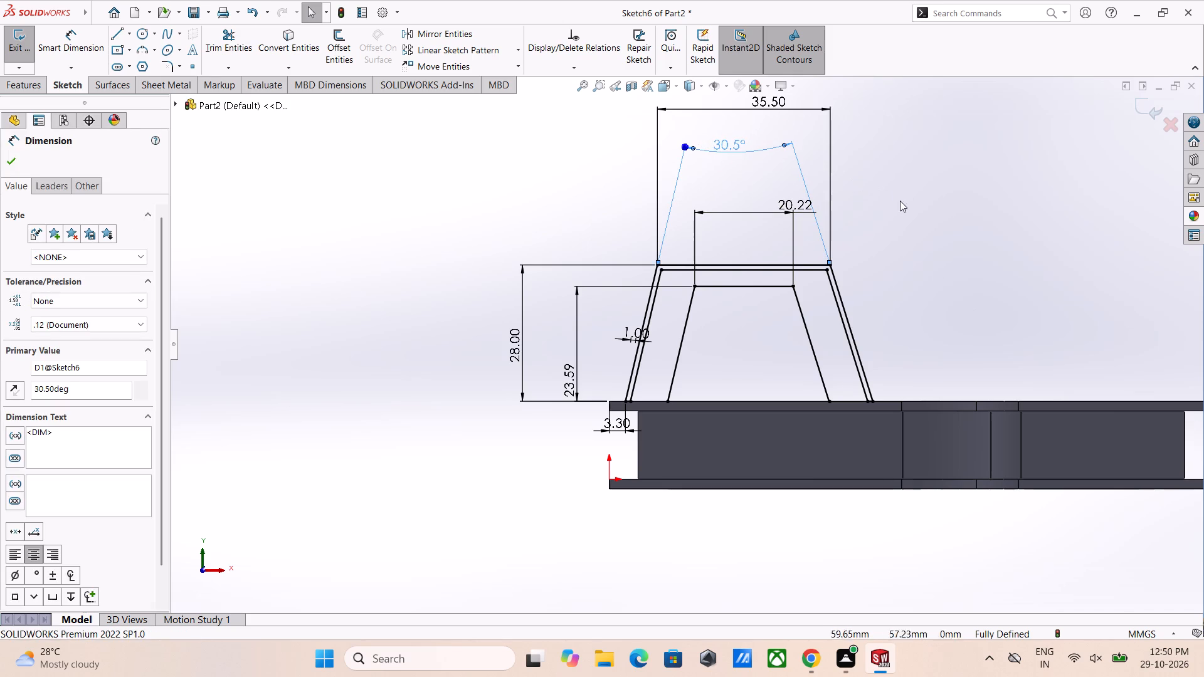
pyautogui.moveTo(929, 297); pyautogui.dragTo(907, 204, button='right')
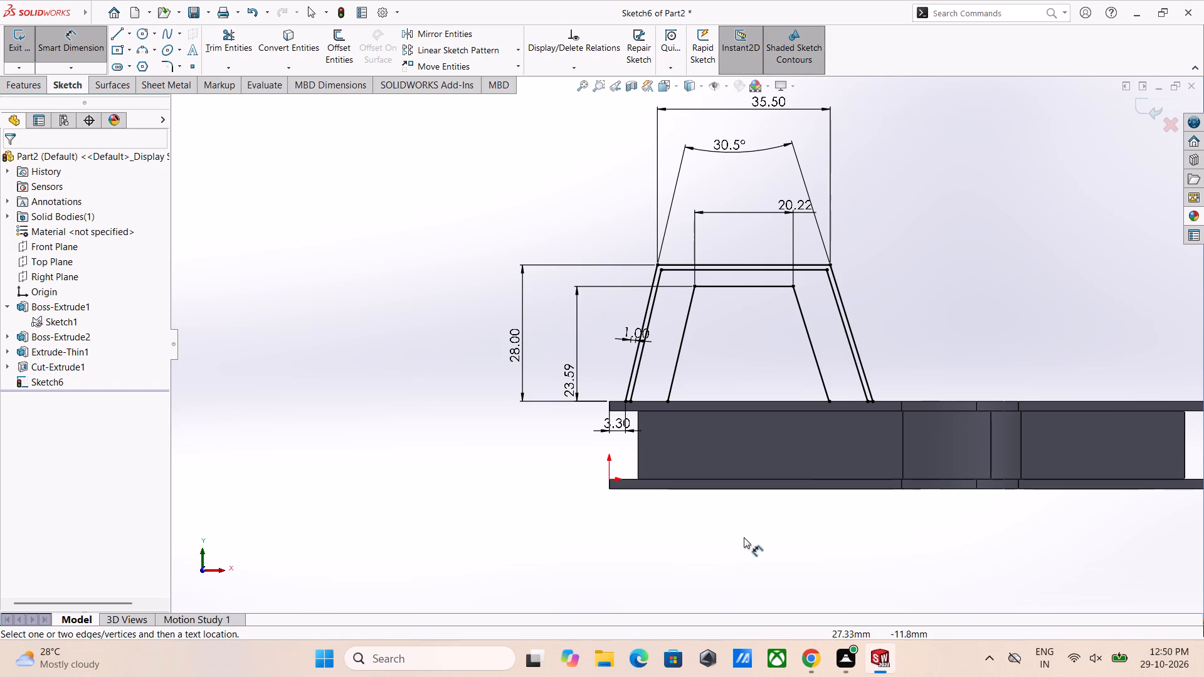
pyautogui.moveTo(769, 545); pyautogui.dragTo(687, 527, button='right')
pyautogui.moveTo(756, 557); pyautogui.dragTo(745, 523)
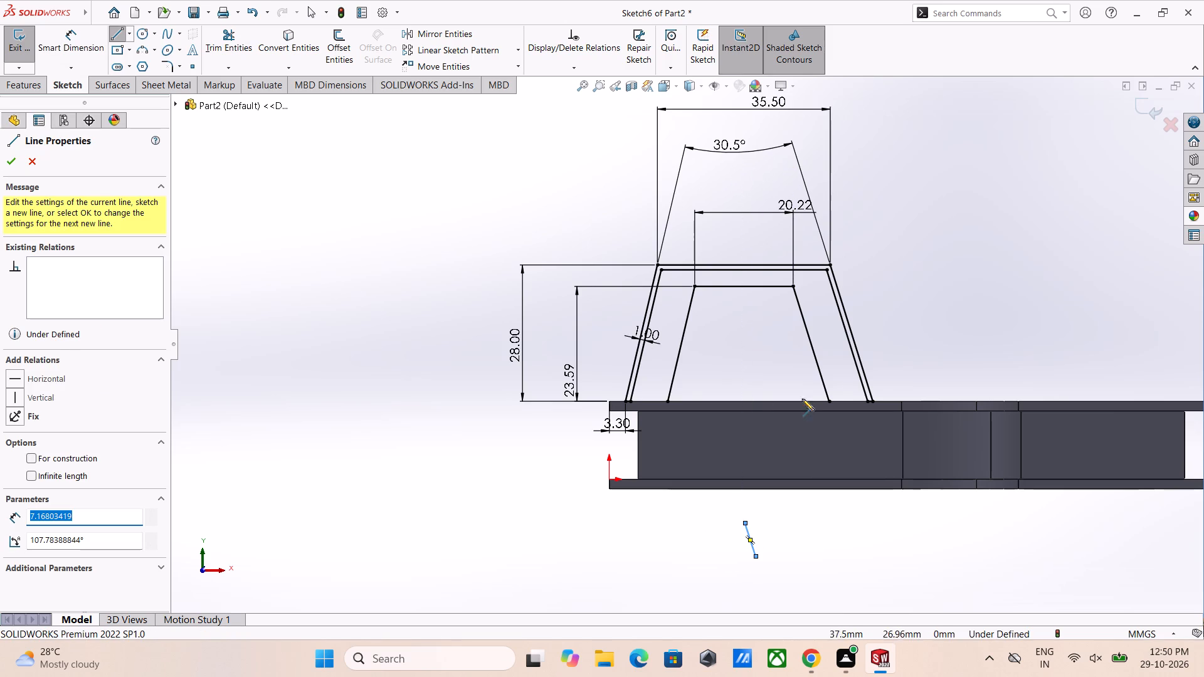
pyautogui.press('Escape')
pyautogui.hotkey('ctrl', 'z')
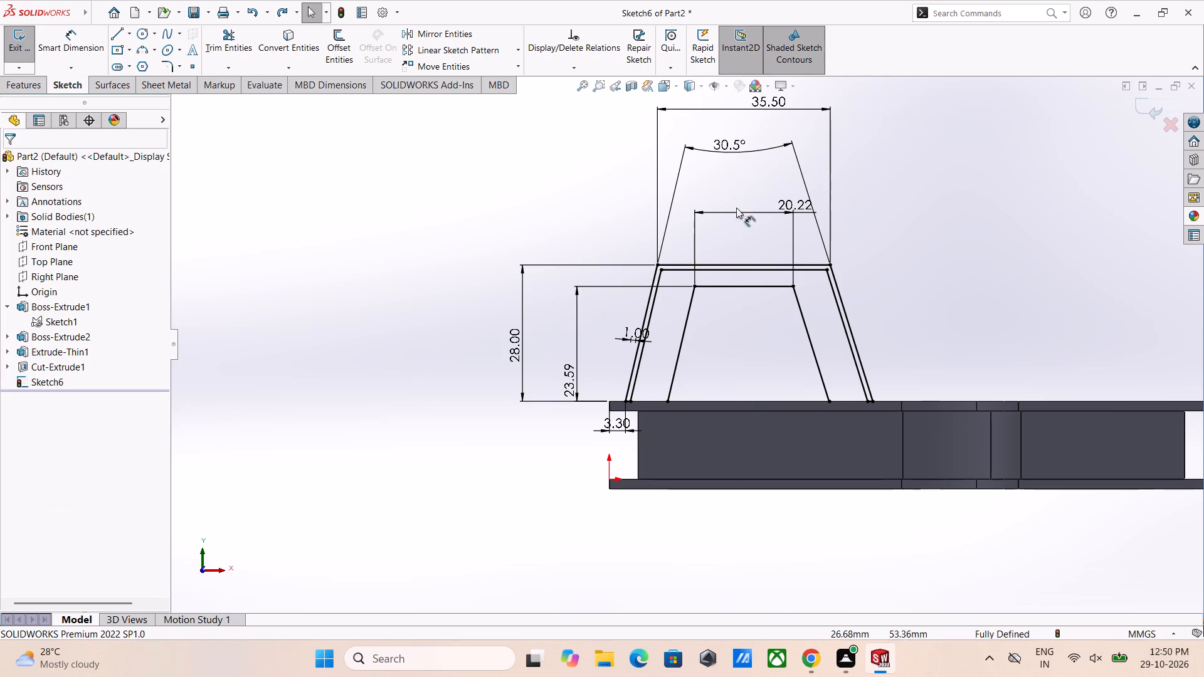
# Draw a vertical line about 82.4 mm long through the outer top line's midpoint and convert it to construction geometry.
pyautogui.moveTo(1024, 162); pyautogui.dragTo(939, 171, button='right')
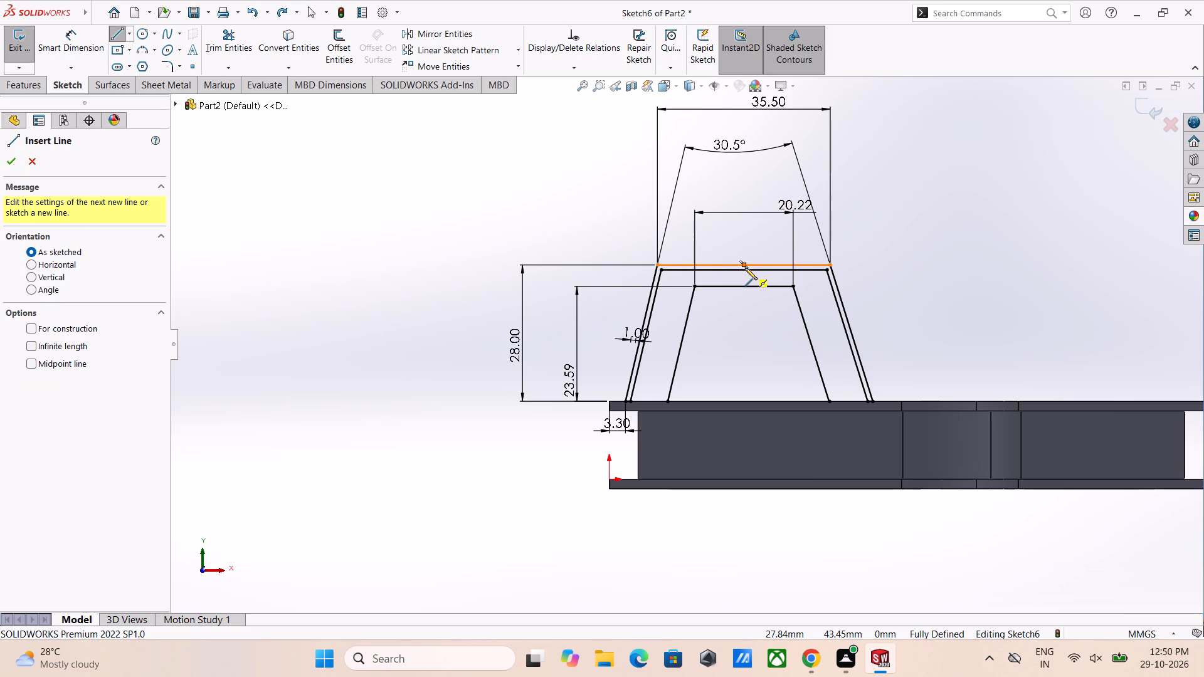
pyautogui.click(744, 179)
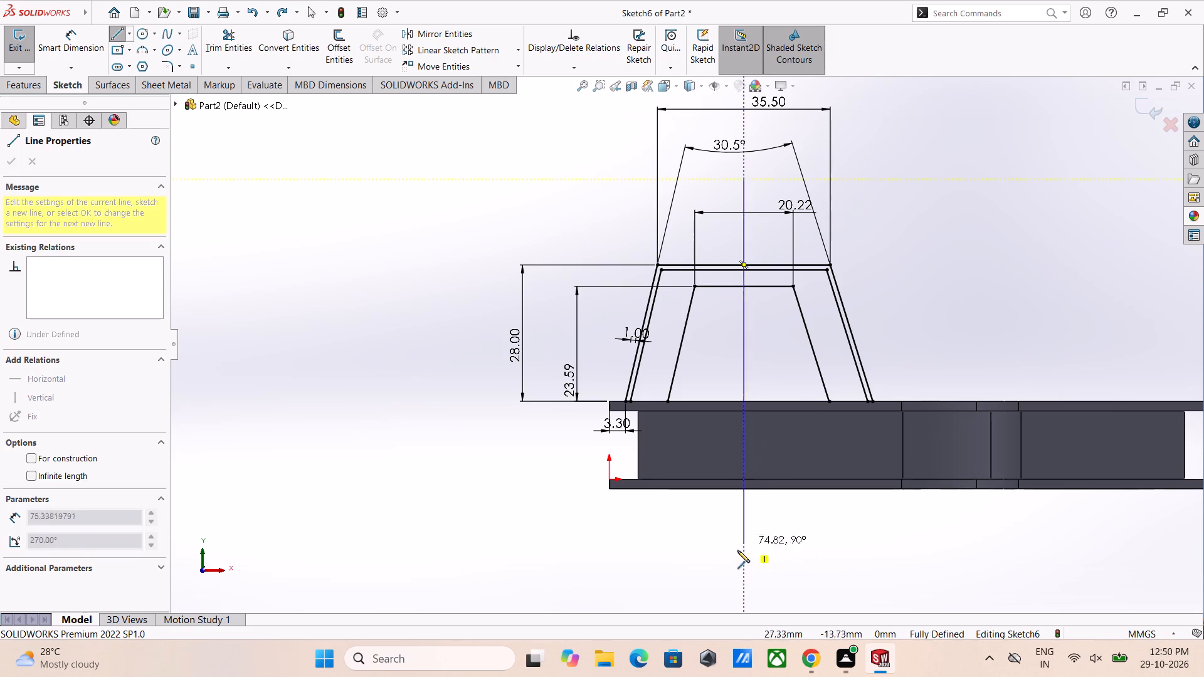
pyautogui.click(742, 580)
pyautogui.rightClick(742, 580)
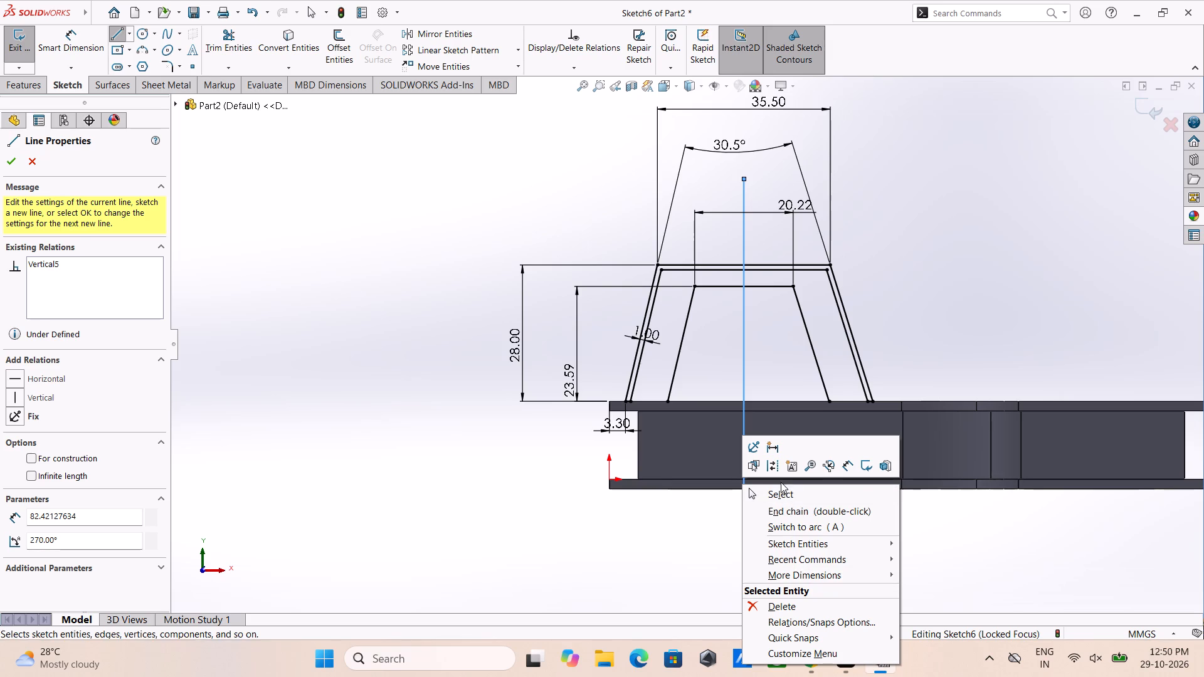
pyautogui.click(768, 466)
pyautogui.press('Escape')
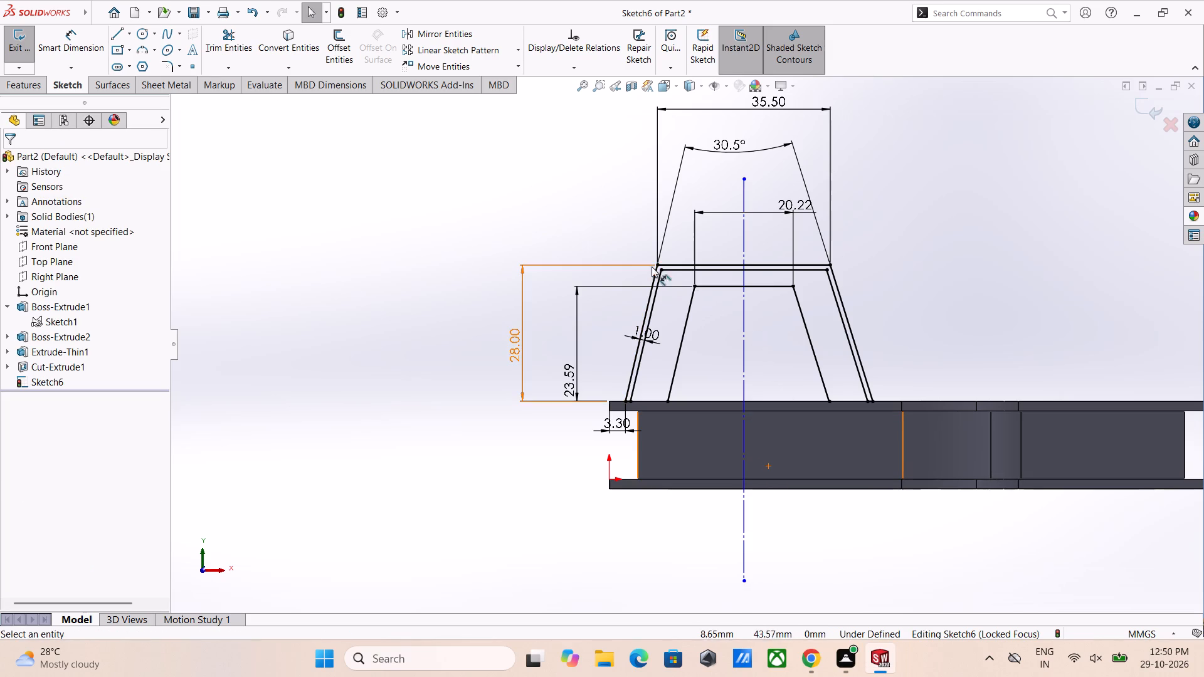
# Make the outer trapezoid's two top corner points Symmetric about the vertical construction line.
pyautogui.keyDown('ctrl'); pyautogui.click(655, 265); pyautogui.keyUp('ctrl')
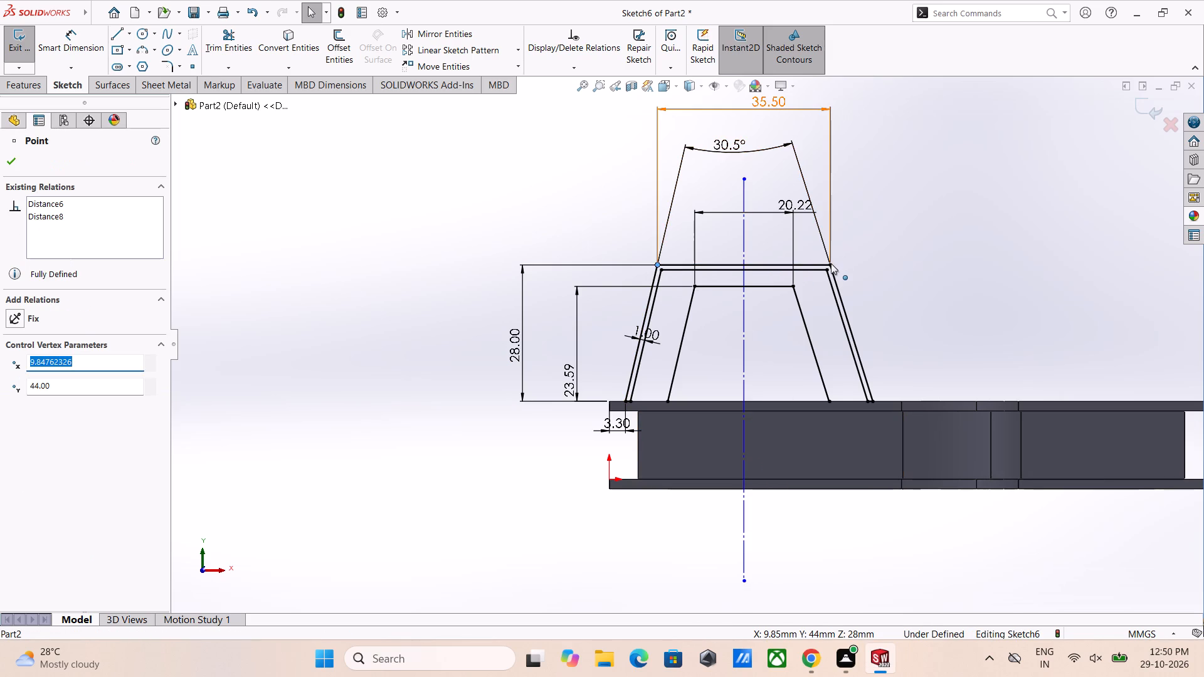
pyautogui.keyDown('ctrl'); pyautogui.click(831, 263); pyautogui.keyUp('ctrl')
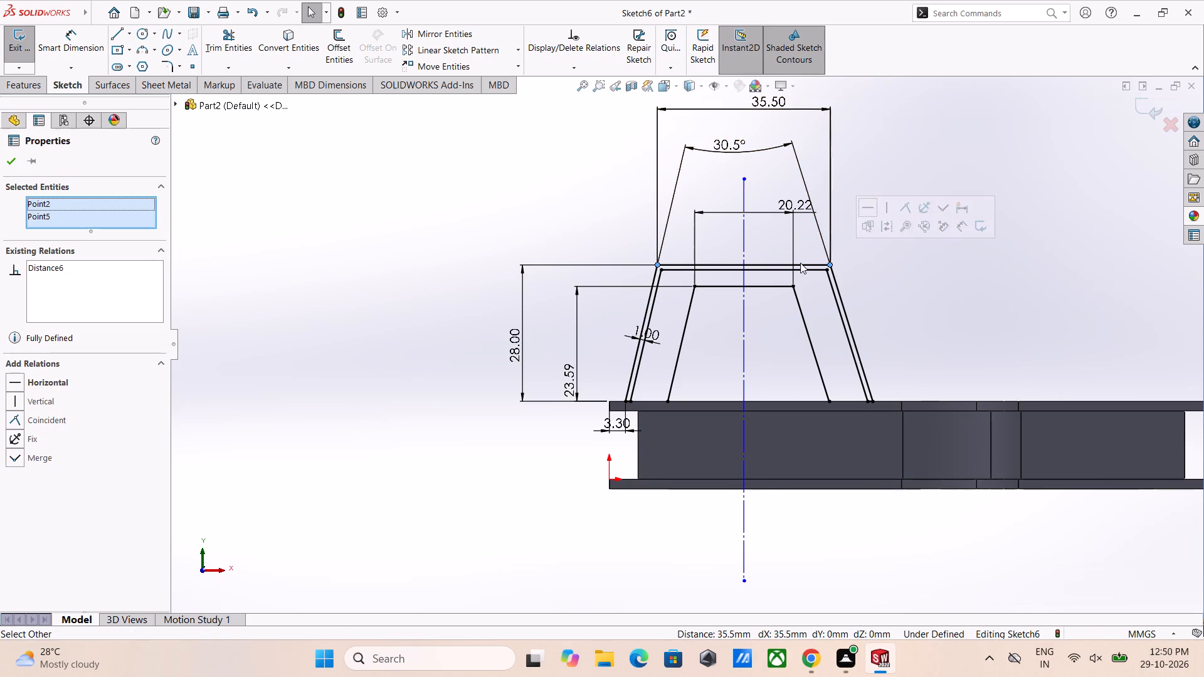
pyautogui.keyDown('ctrl'); pyautogui.click(744, 321); pyautogui.keyUp('ctrl')
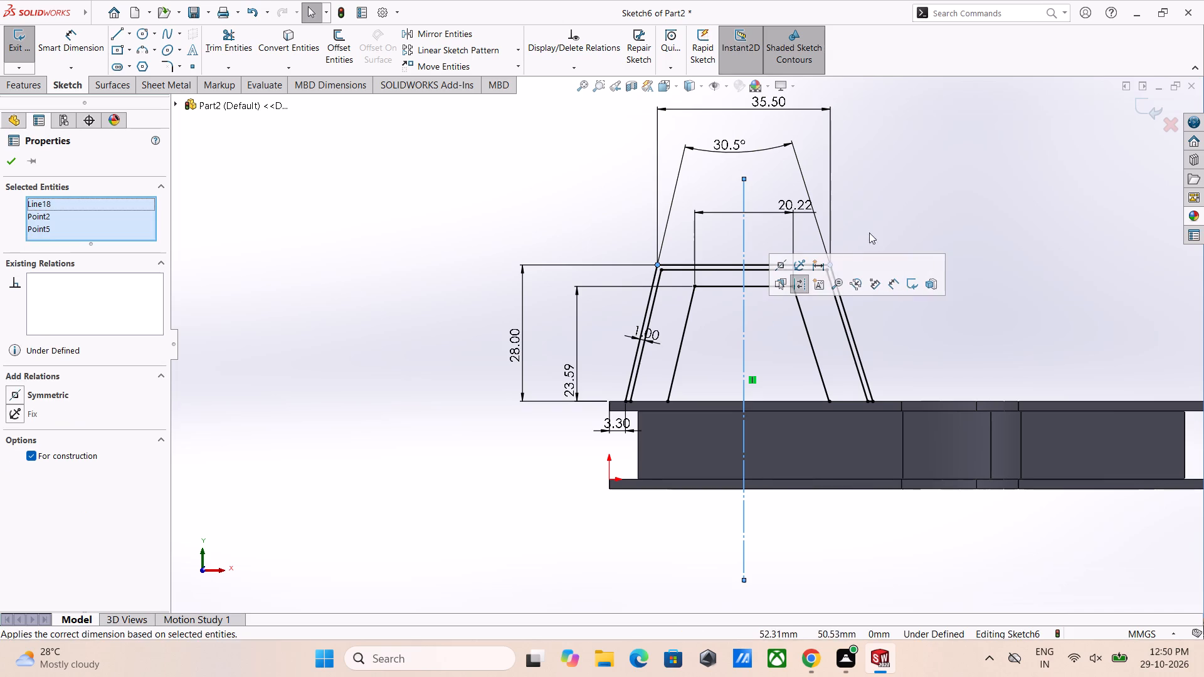
pyautogui.click(784, 262)
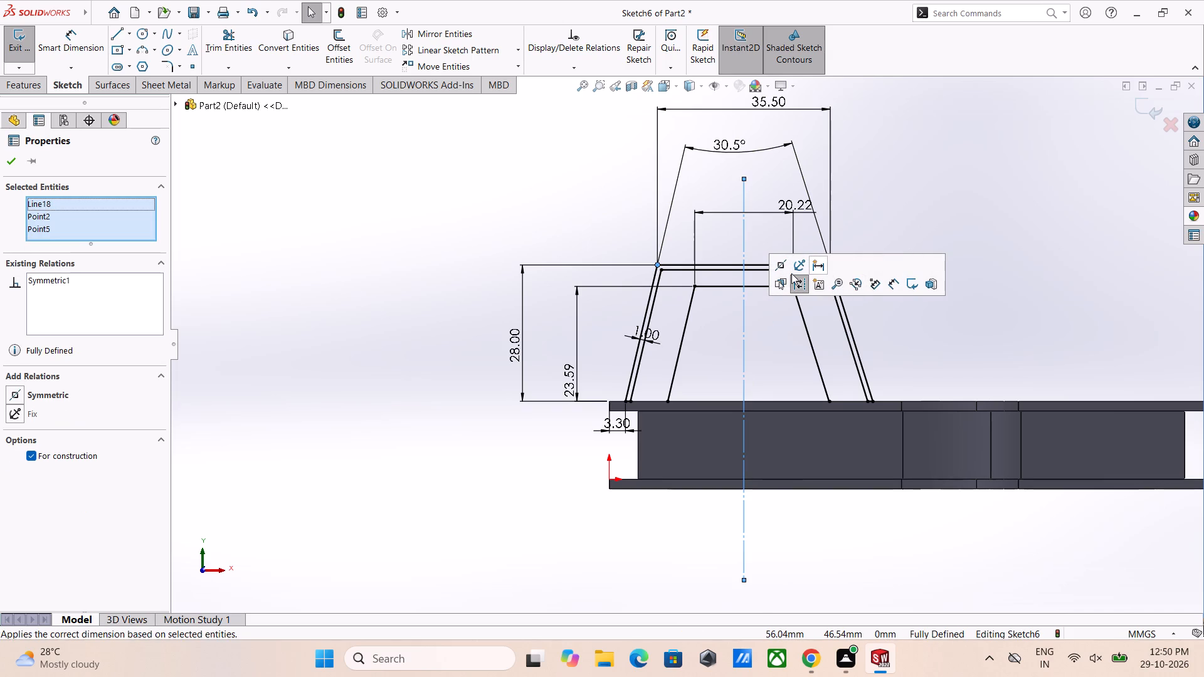
pyautogui.click(779, 270)
pyautogui.click(887, 236)
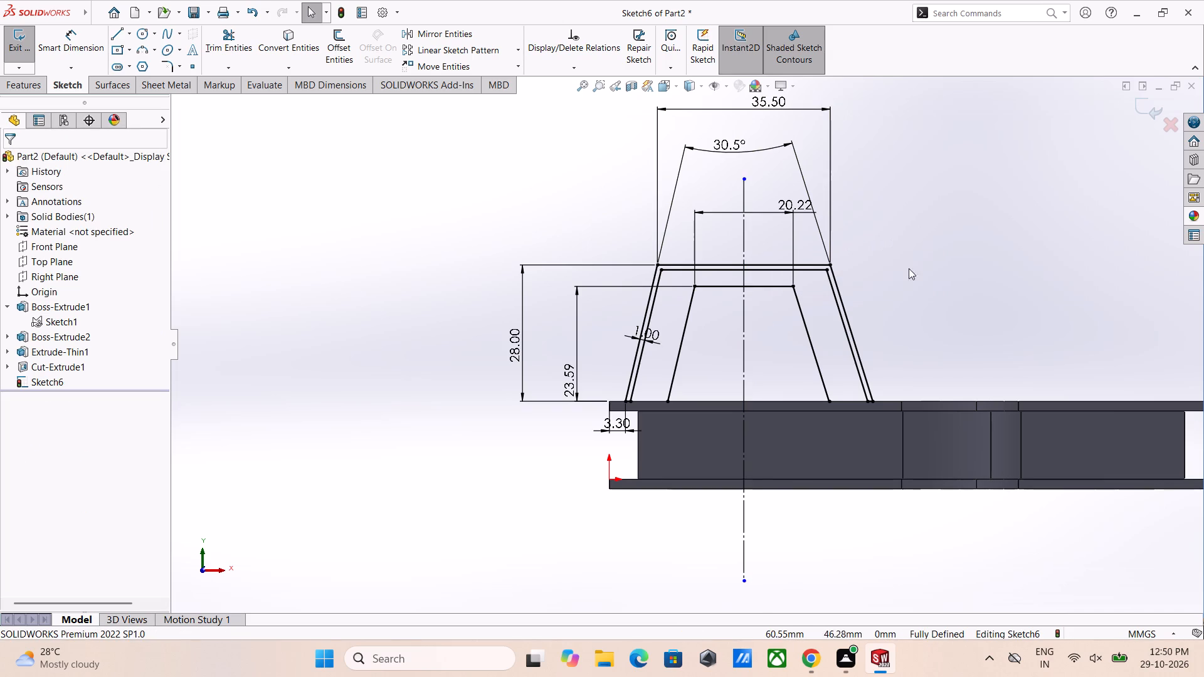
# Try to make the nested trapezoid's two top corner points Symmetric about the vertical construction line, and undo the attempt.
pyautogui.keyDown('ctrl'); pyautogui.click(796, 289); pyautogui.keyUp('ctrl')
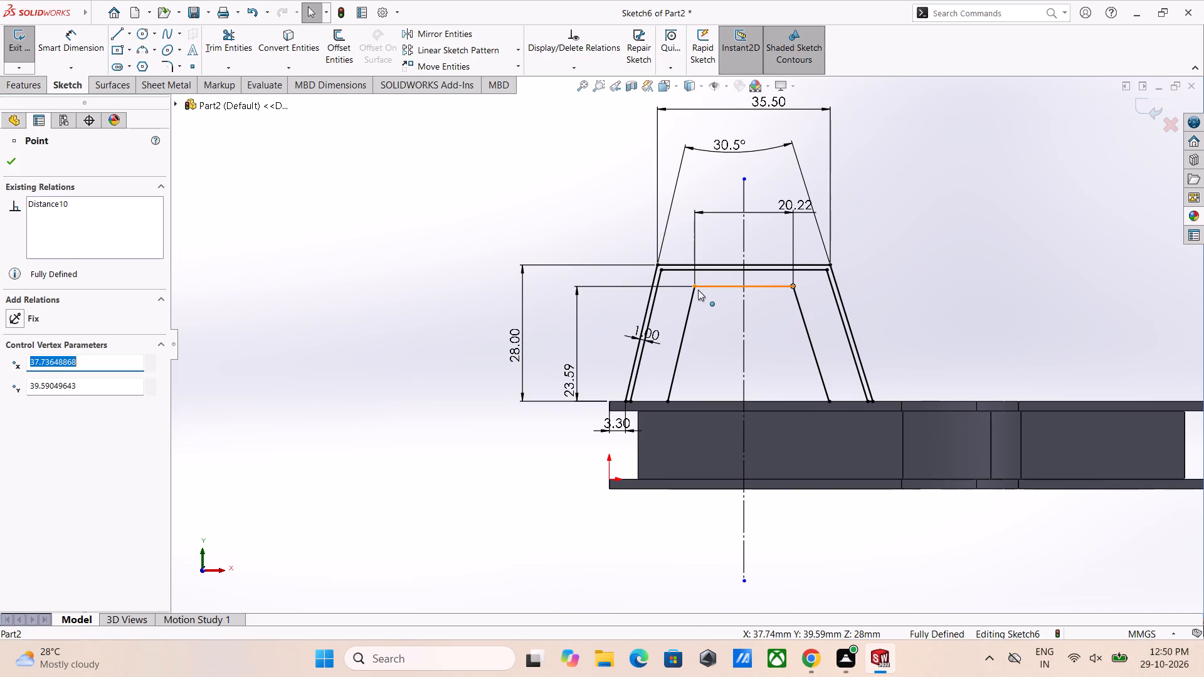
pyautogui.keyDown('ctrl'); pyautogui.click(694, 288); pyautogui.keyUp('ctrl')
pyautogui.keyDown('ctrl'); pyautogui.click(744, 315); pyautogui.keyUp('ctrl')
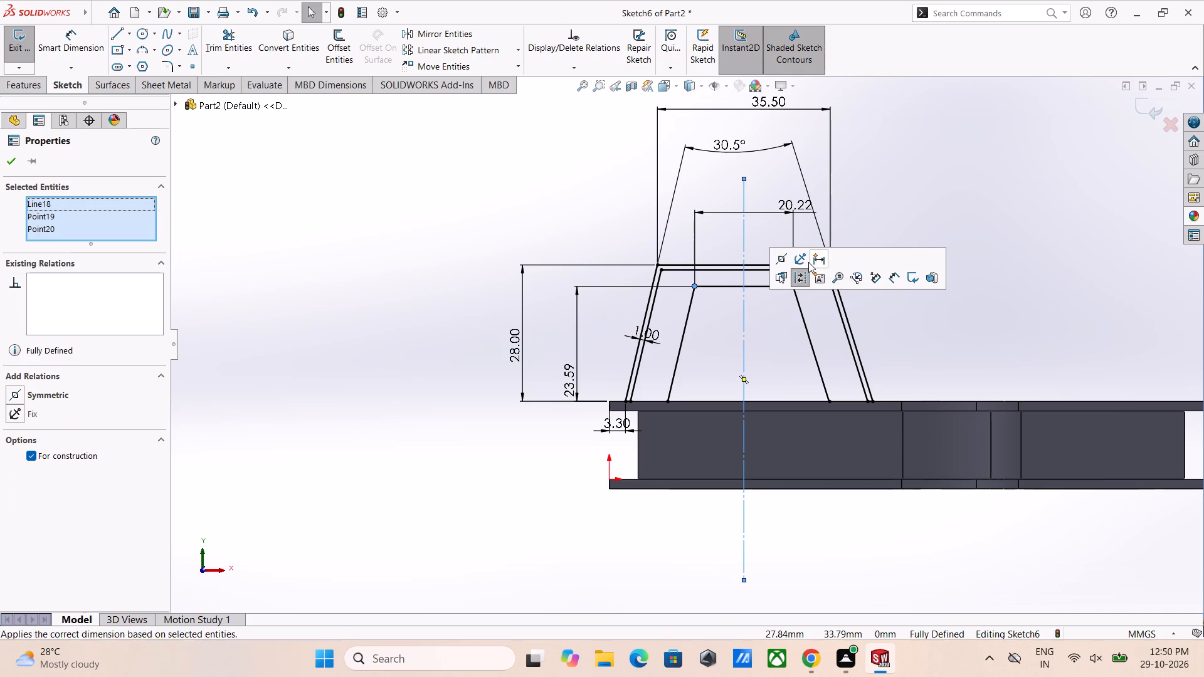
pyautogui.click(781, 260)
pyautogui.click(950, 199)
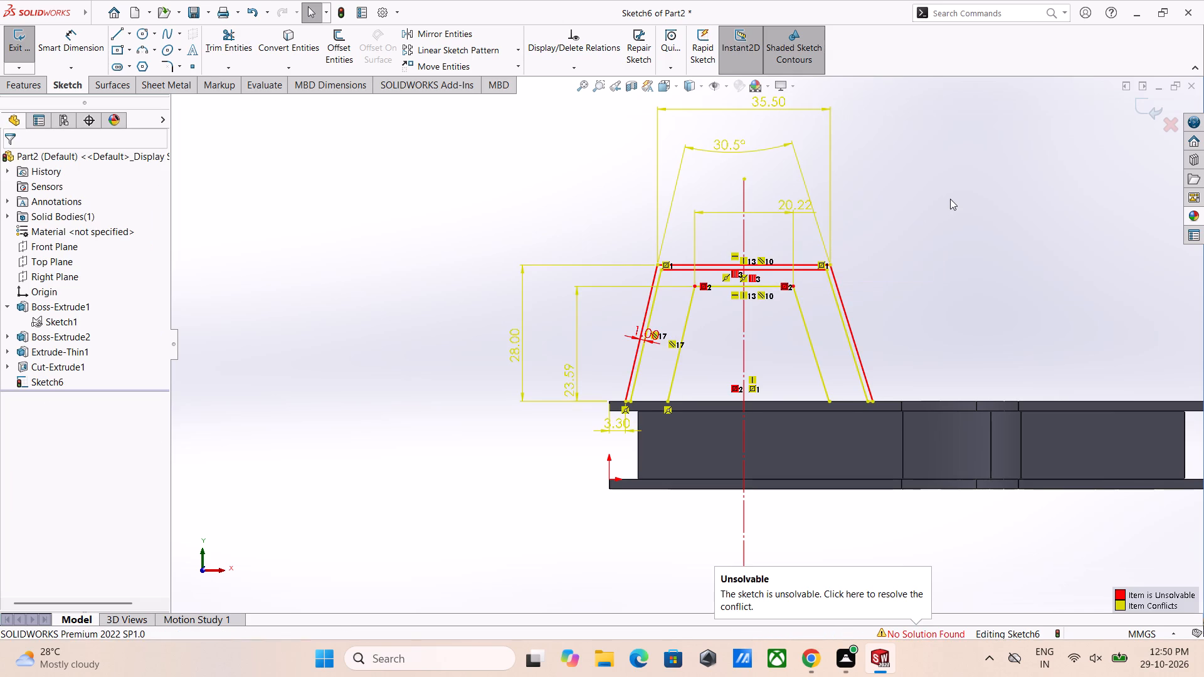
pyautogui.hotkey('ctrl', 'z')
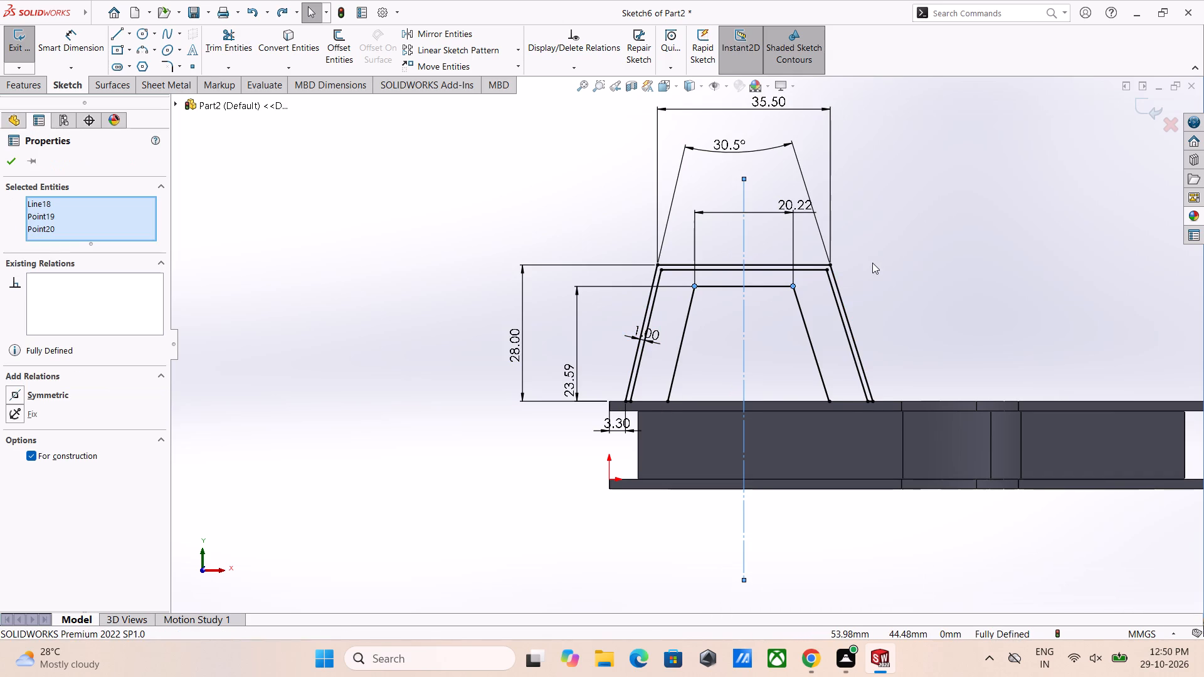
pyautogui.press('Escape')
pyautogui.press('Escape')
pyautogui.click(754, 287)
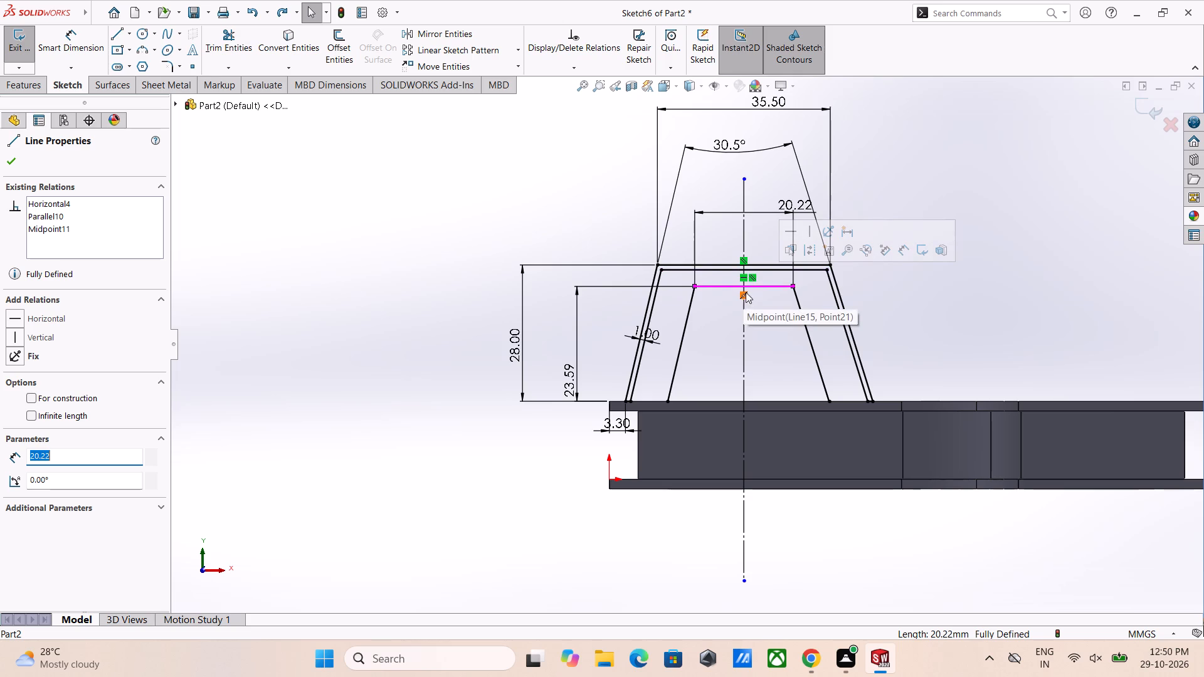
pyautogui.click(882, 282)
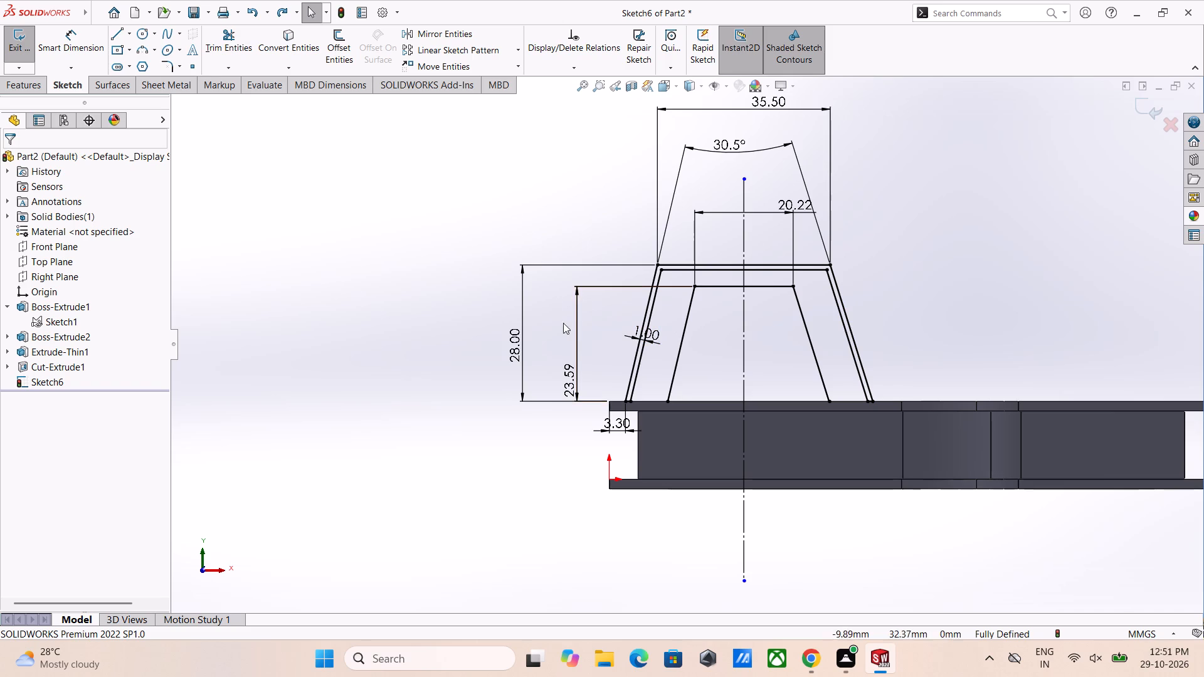
# Set the nested trapezoid's height dimension to 17.5 mm.
pyautogui.doubleClick(568, 370)
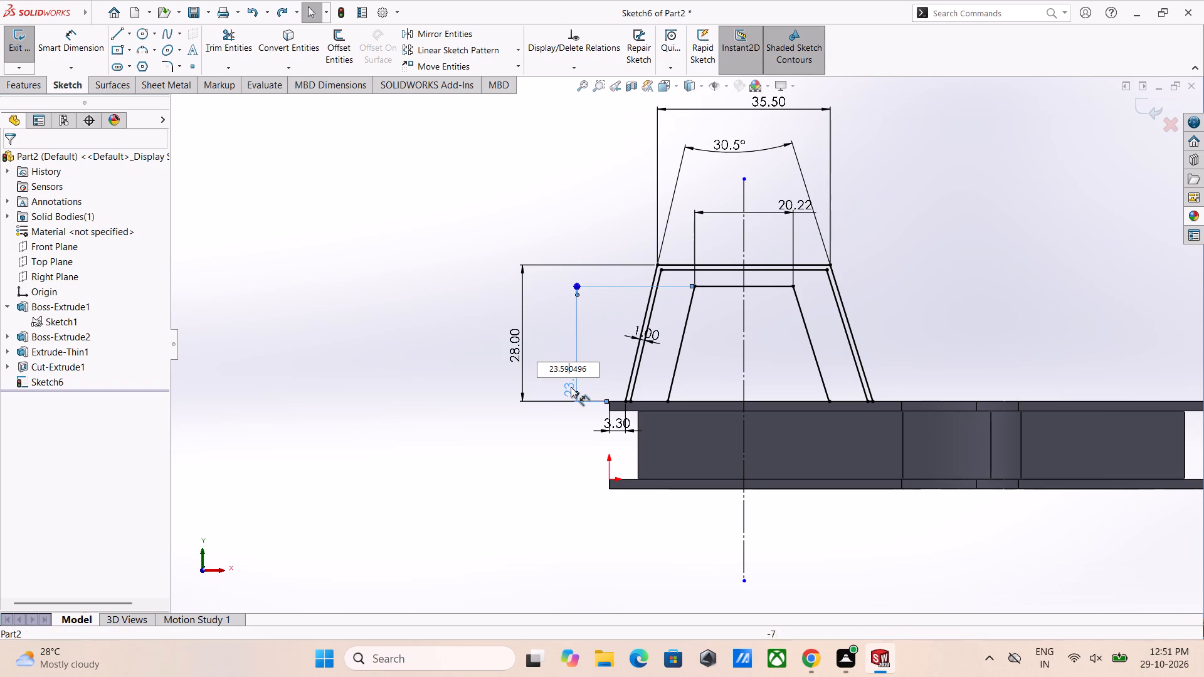
pyautogui.doubleClick(578, 367)
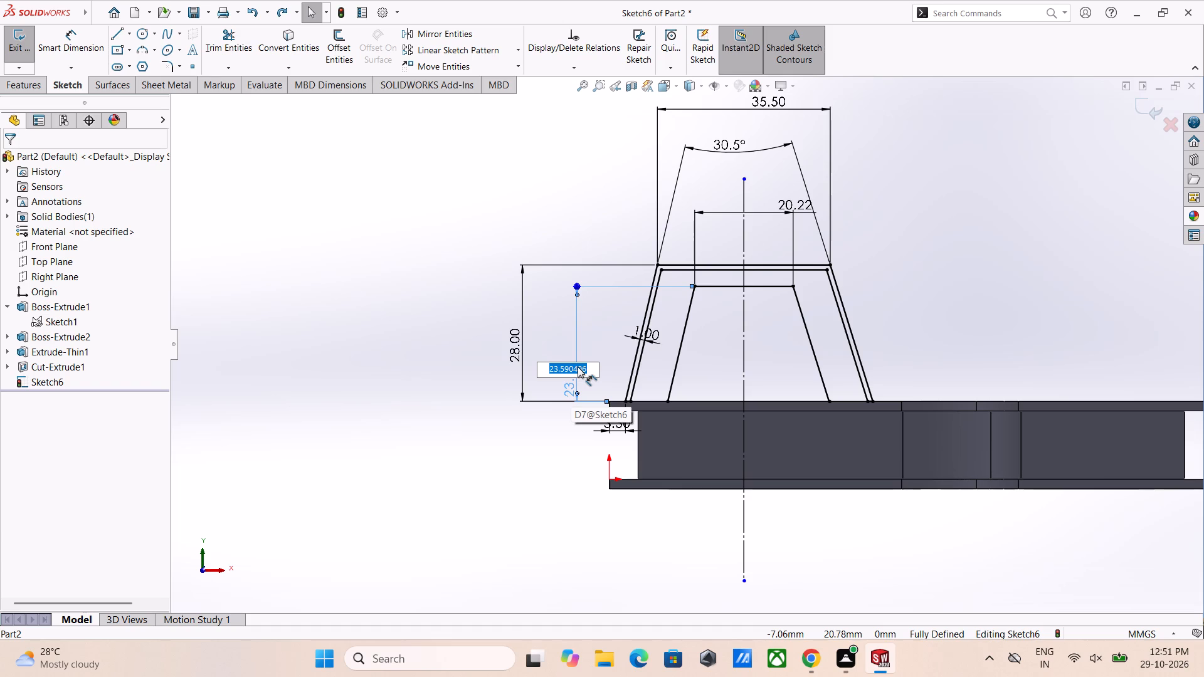
pyautogui.write('17.5')
pyautogui.press('Return')
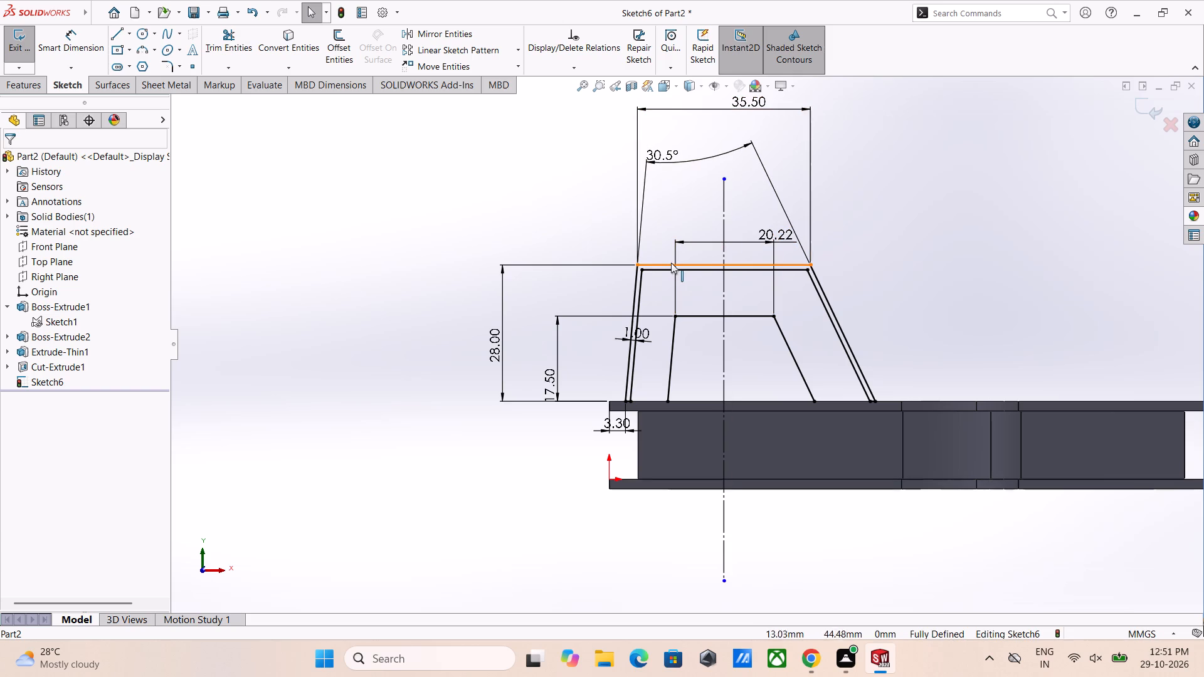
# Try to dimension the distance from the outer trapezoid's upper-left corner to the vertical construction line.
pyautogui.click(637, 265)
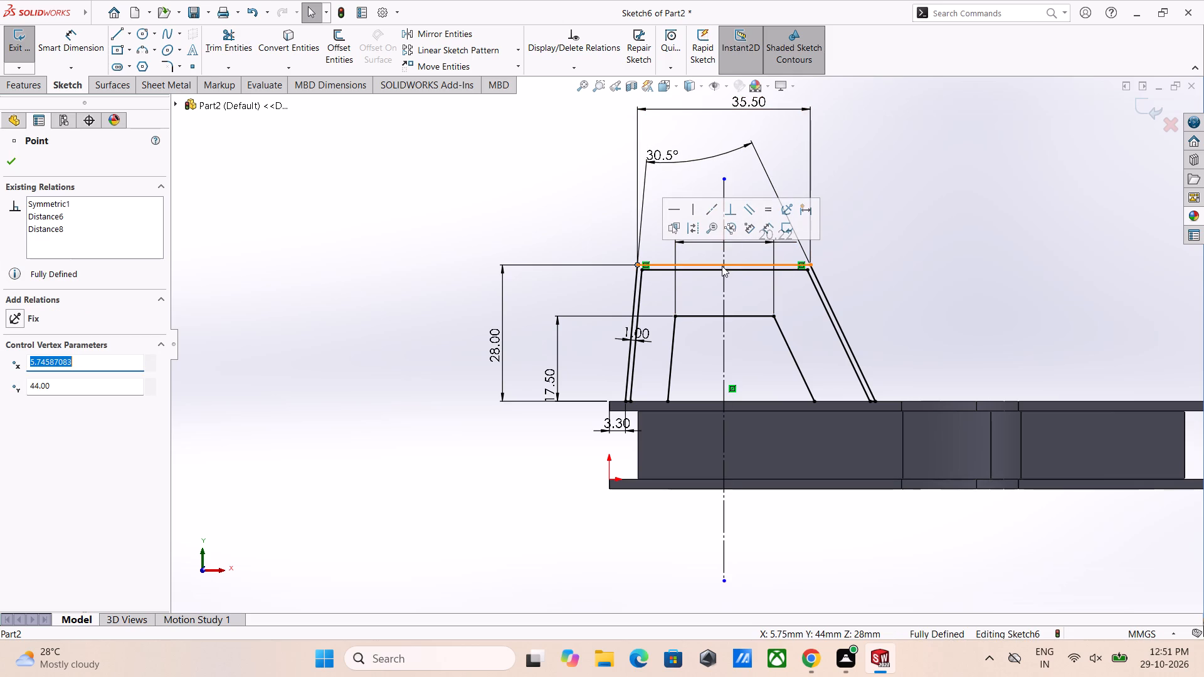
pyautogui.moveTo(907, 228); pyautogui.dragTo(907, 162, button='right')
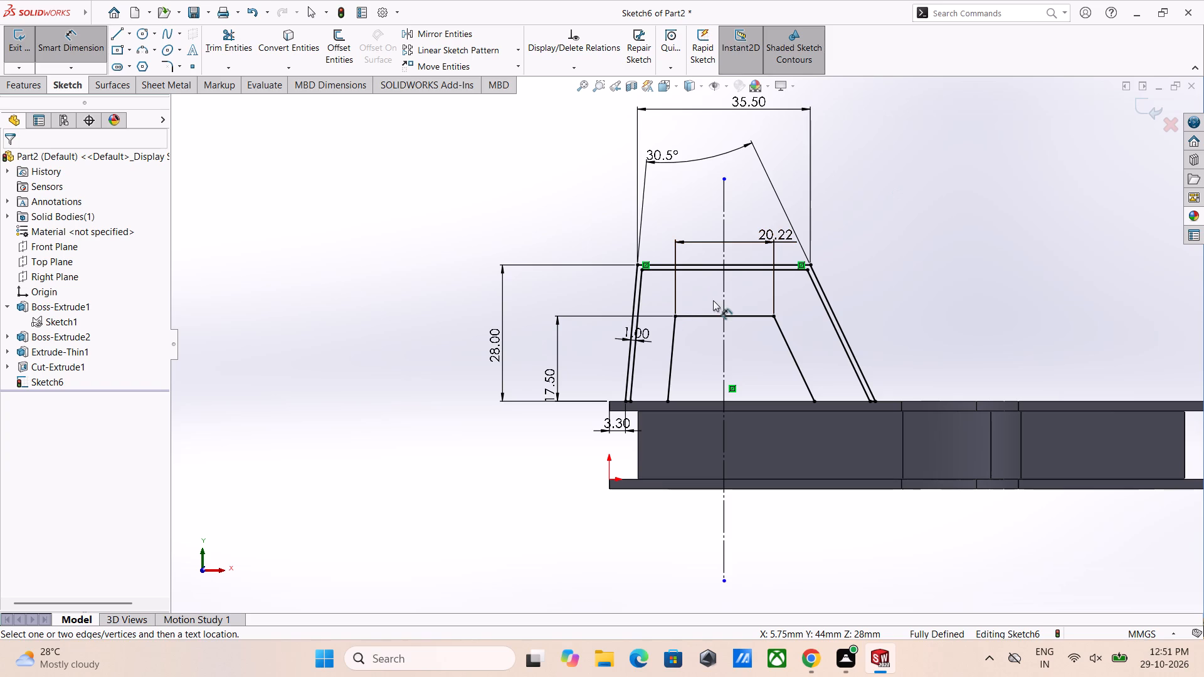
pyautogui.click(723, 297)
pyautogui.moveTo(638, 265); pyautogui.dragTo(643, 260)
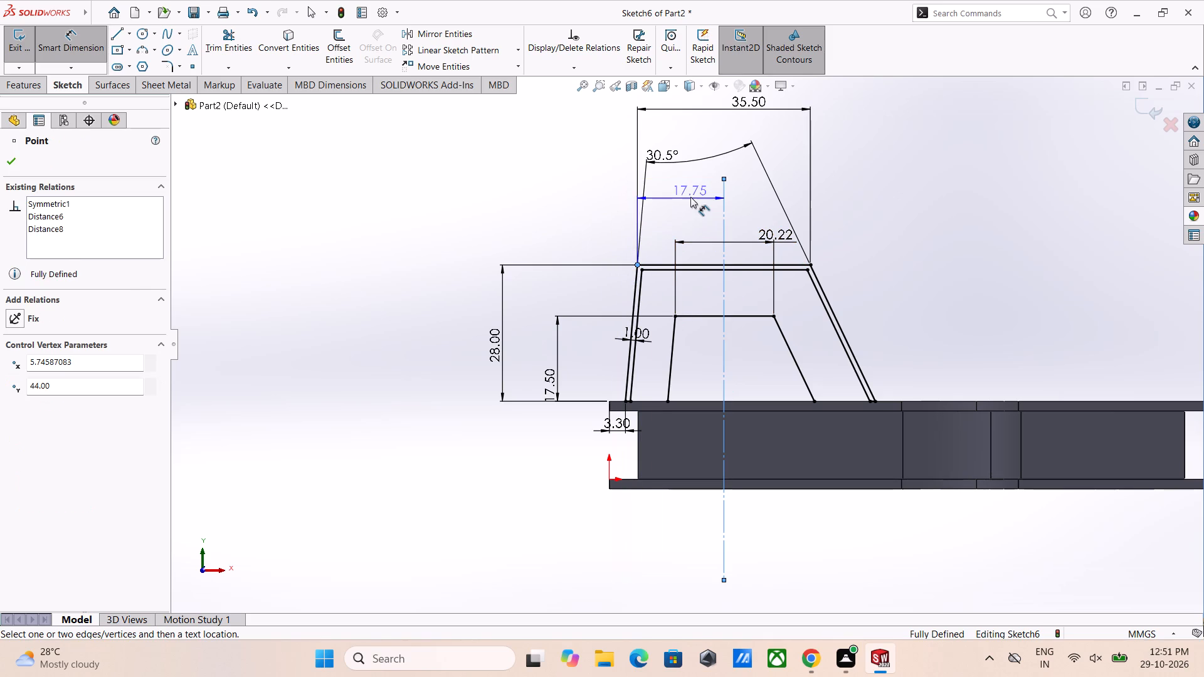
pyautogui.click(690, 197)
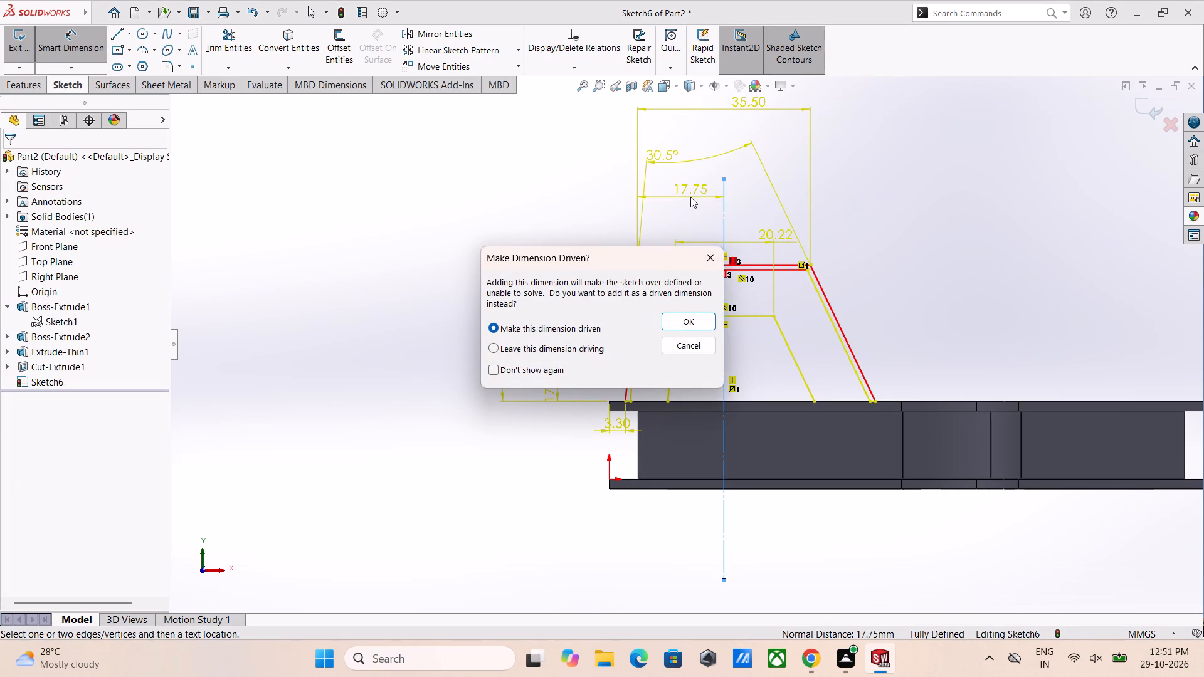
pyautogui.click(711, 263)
# Delete the 35.50 width dimension of the outer trapezoid's top line.
pyautogui.click(722, 105)
pyautogui.press('Delete')
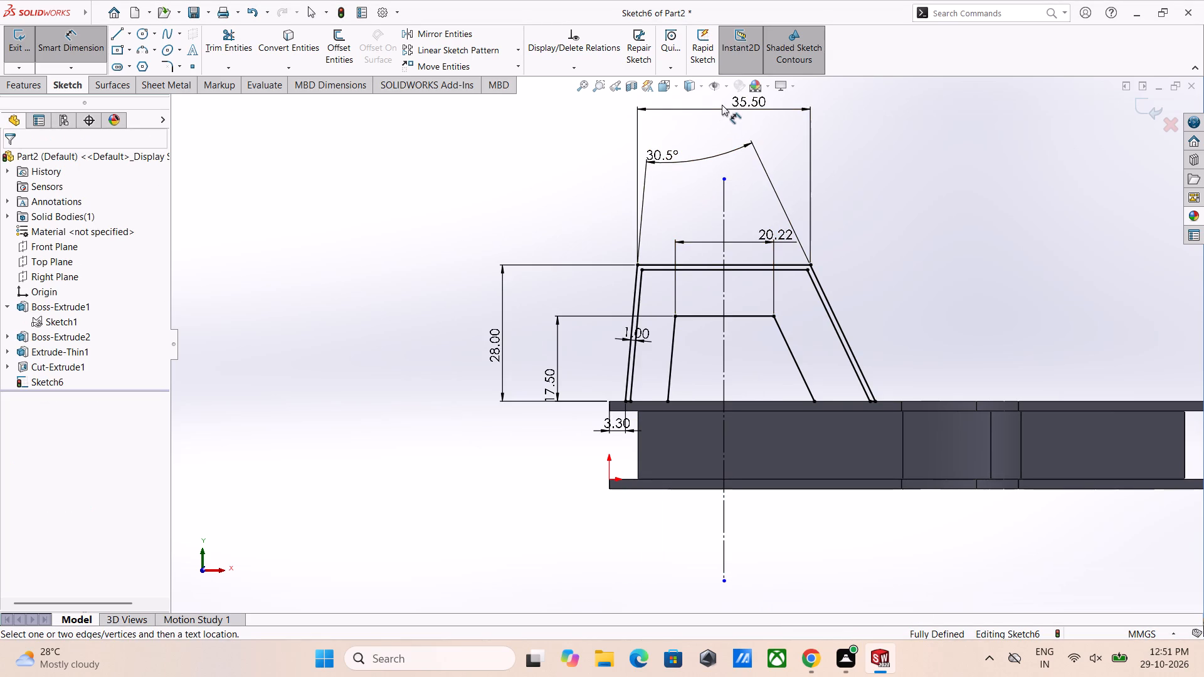
pyautogui.click(734, 107)
pyautogui.press('Delete')
pyautogui.press('Escape')
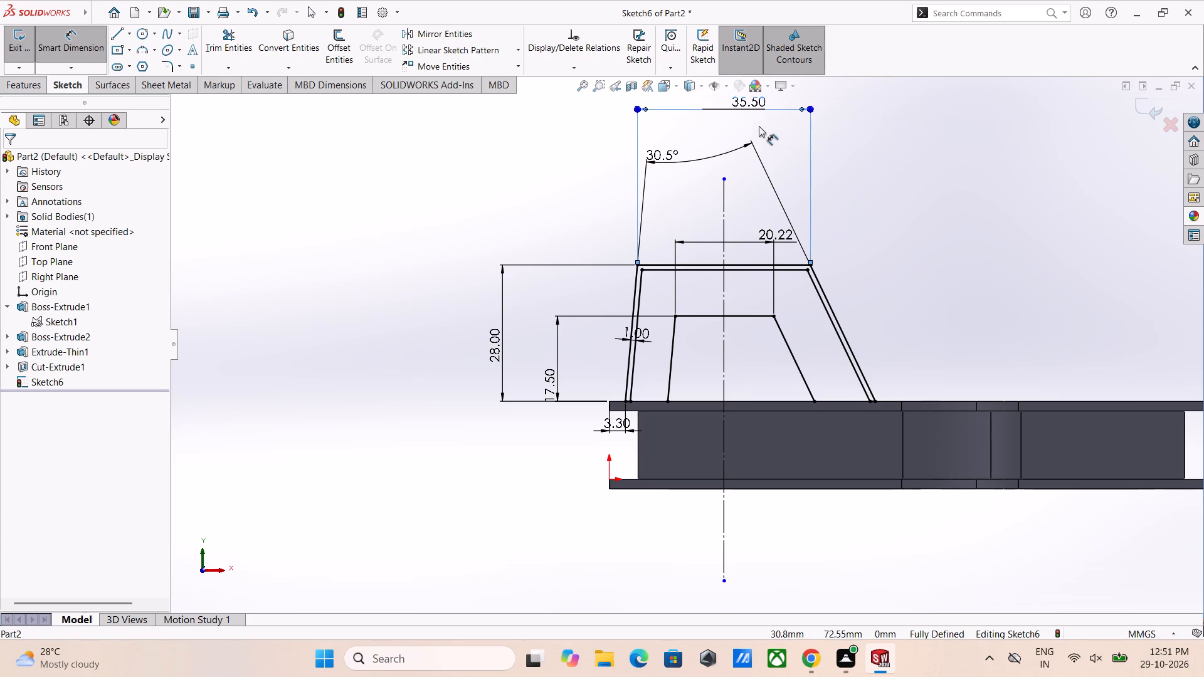
pyautogui.moveTo(754, 103); pyautogui.dragTo(754, 117)
pyautogui.press('Delete')
pyautogui.press('Return')
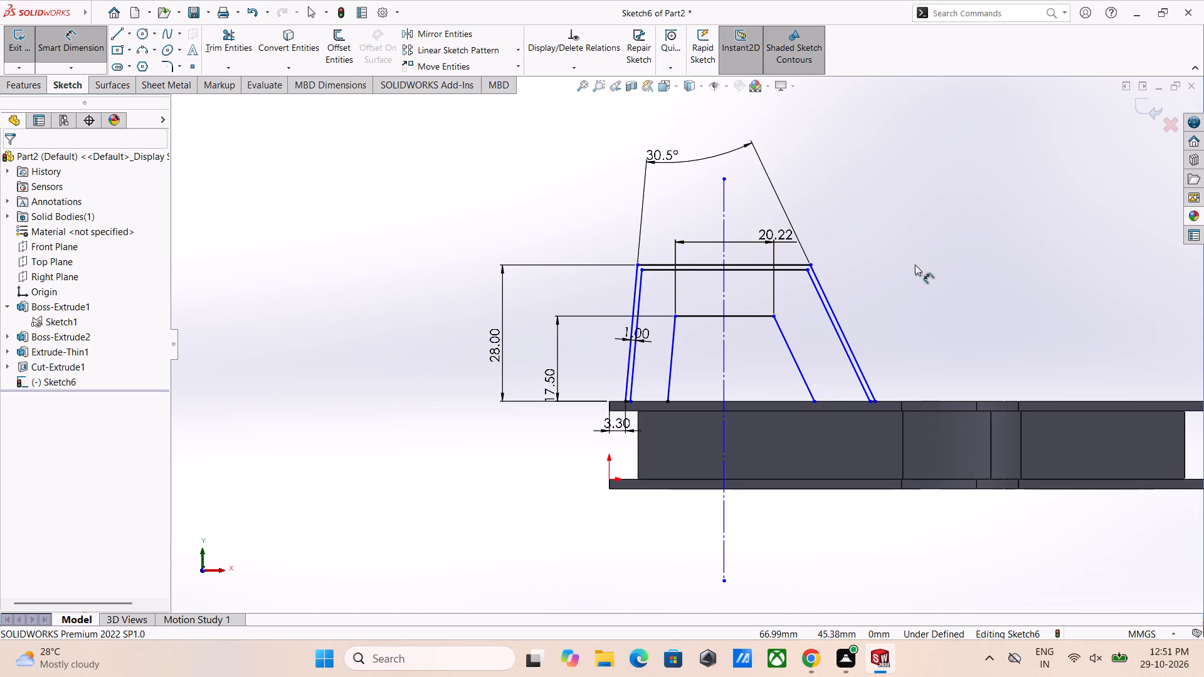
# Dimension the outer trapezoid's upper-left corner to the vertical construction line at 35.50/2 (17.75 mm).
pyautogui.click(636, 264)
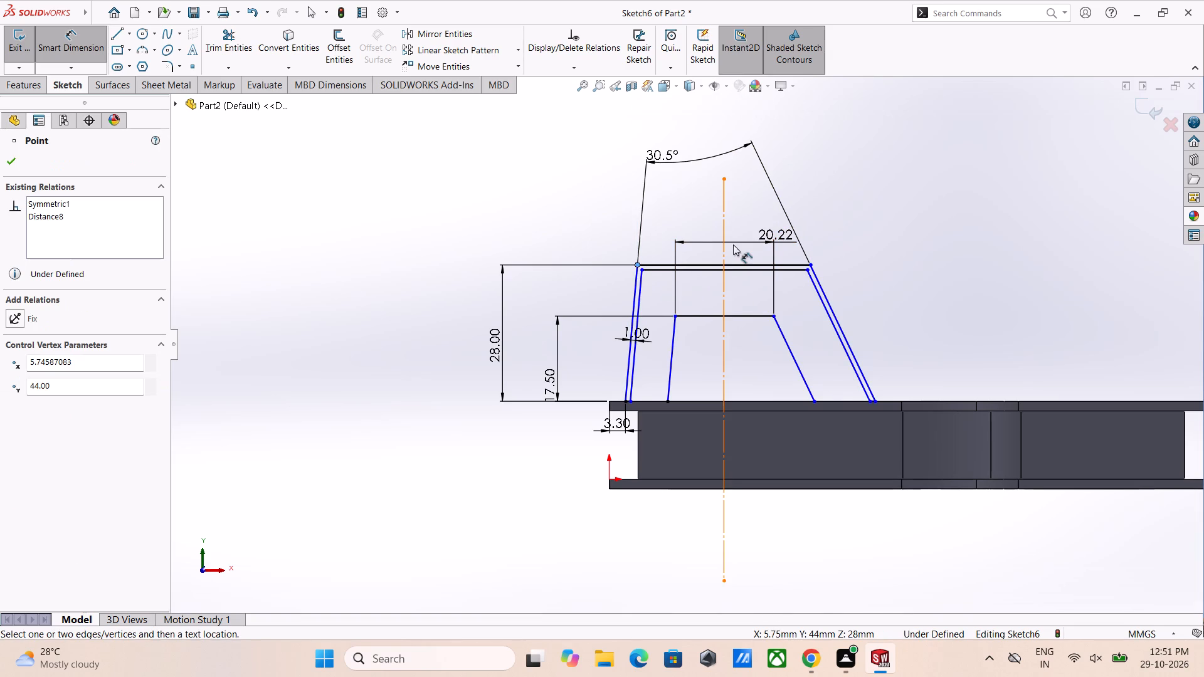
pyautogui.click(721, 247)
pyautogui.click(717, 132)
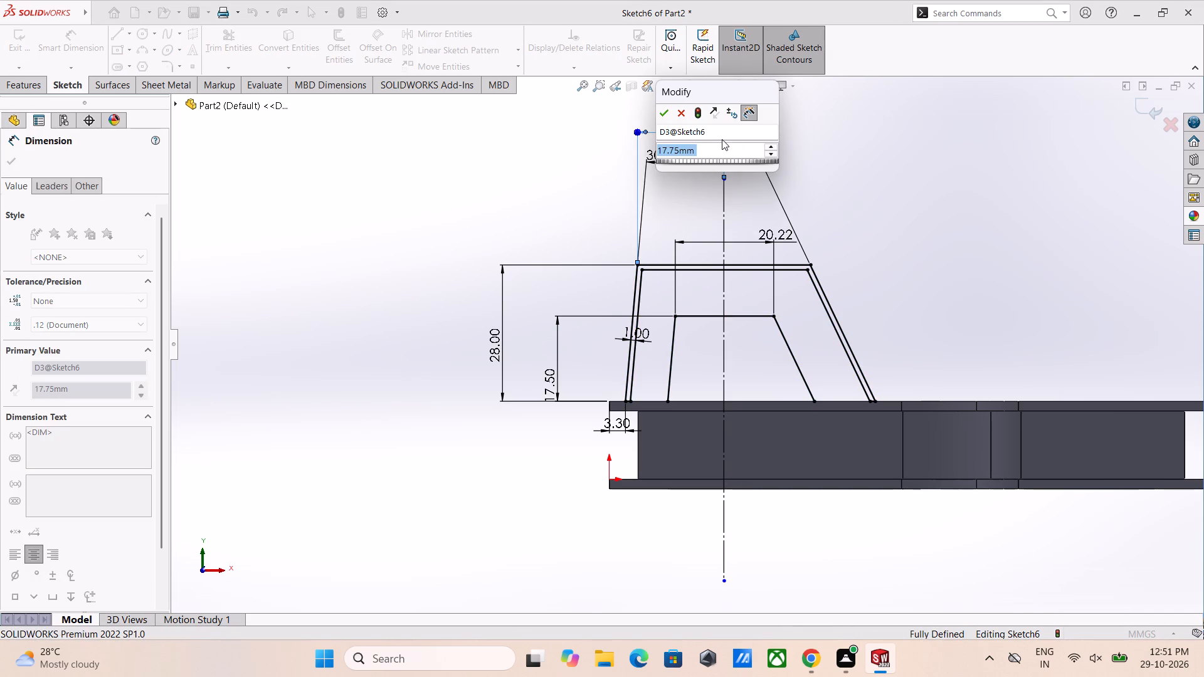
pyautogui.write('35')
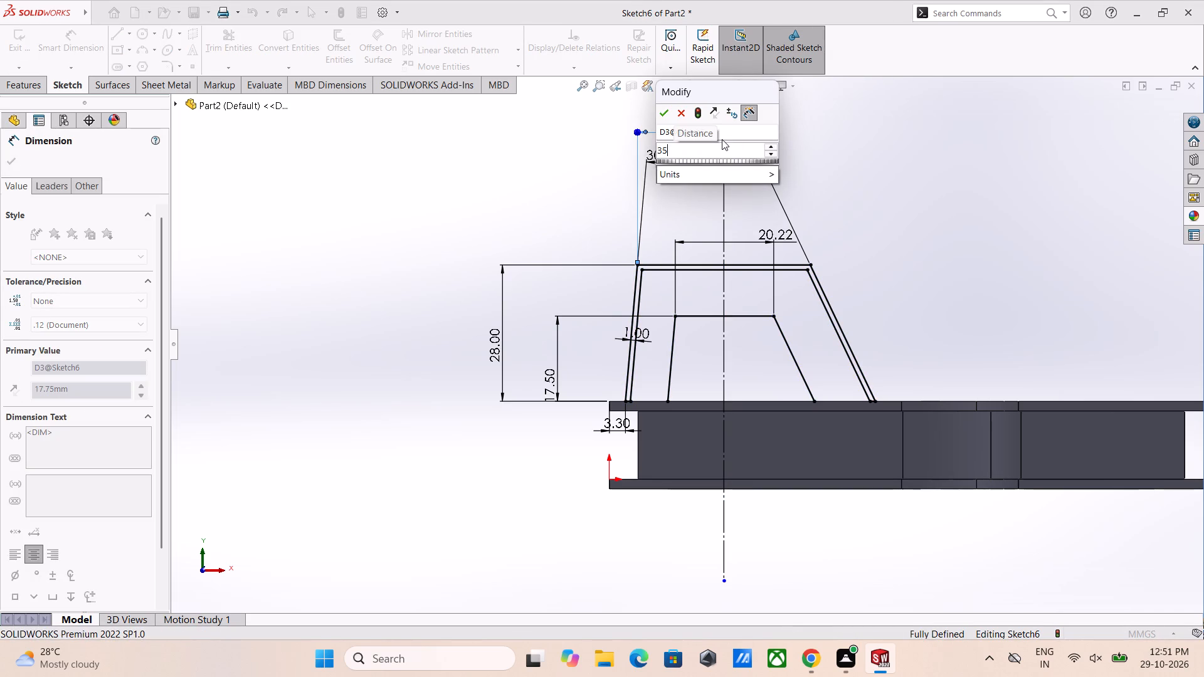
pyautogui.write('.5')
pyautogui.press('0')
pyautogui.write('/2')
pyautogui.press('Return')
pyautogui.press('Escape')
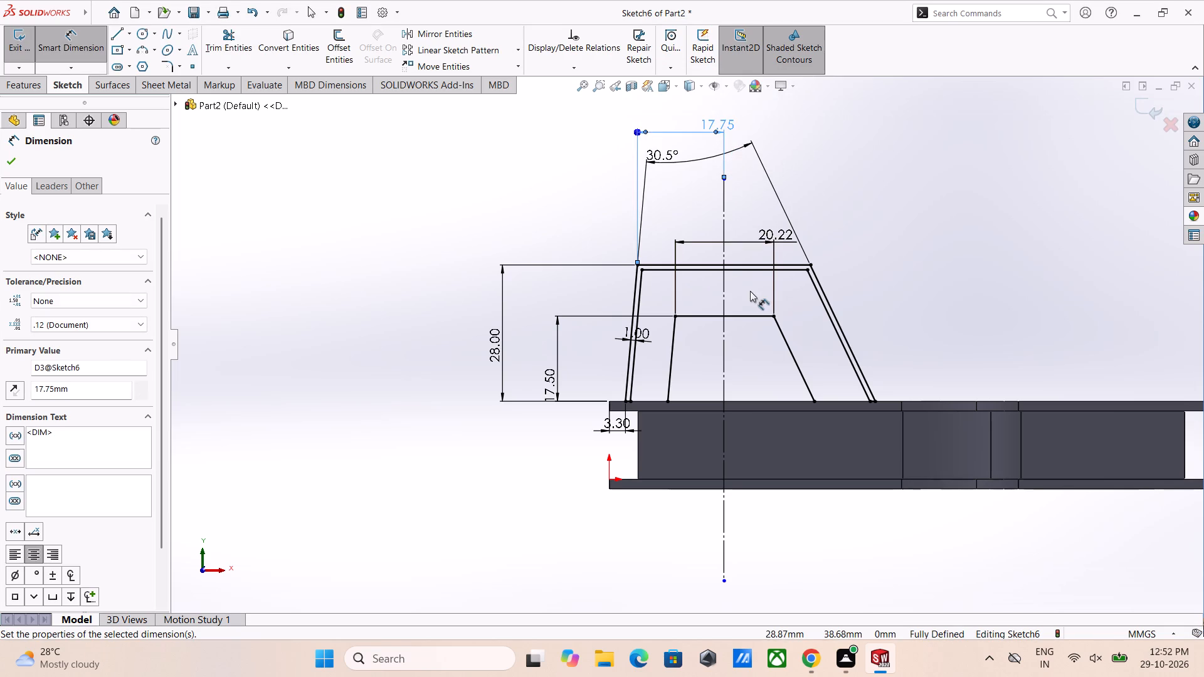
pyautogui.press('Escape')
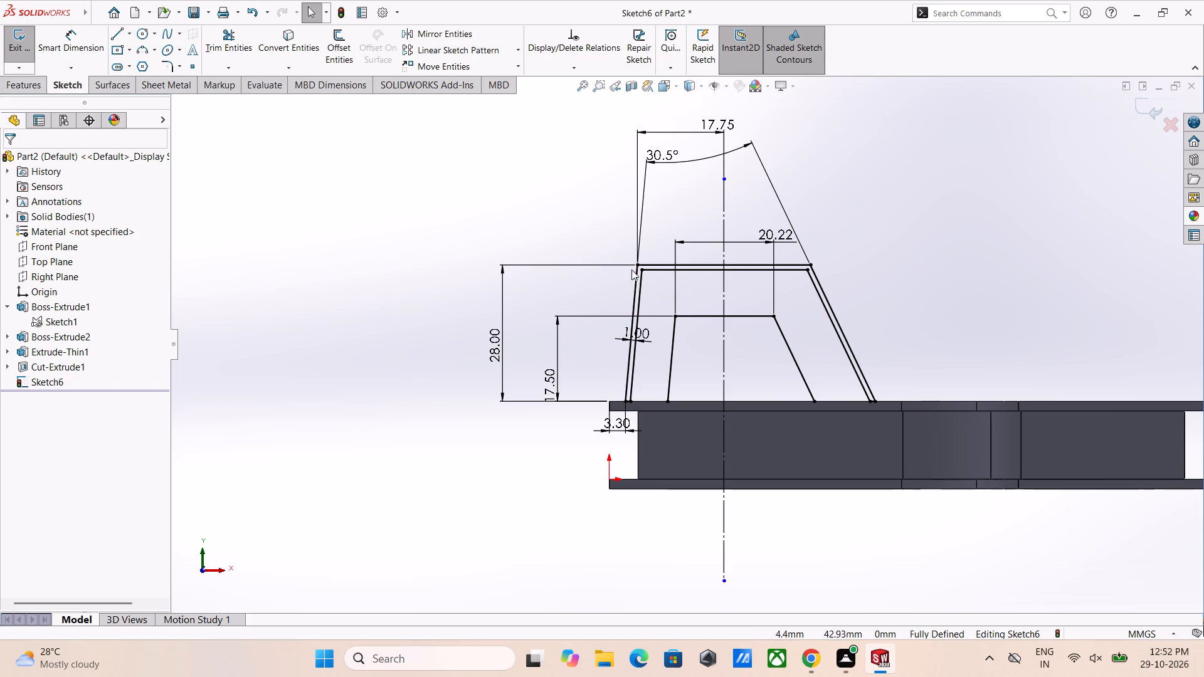
# Delete the vertical construction line from the trapezoid sketch.
pyautogui.click(724, 293)
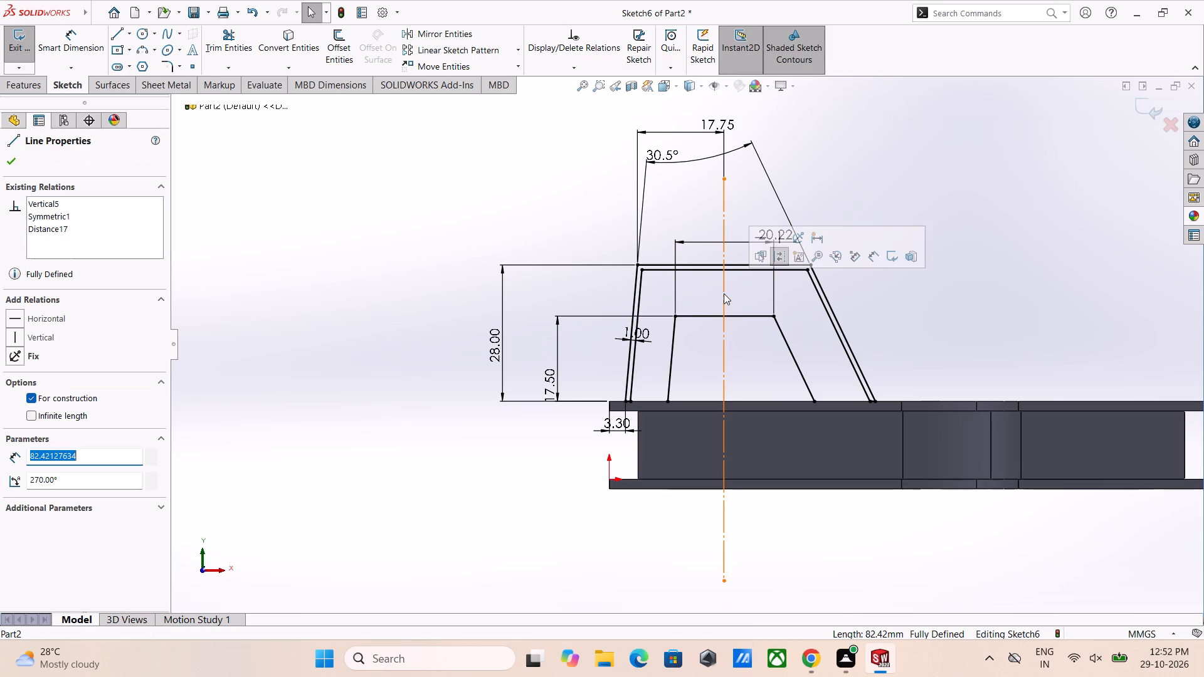
pyautogui.press('Delete')
pyautogui.click(537, 327)
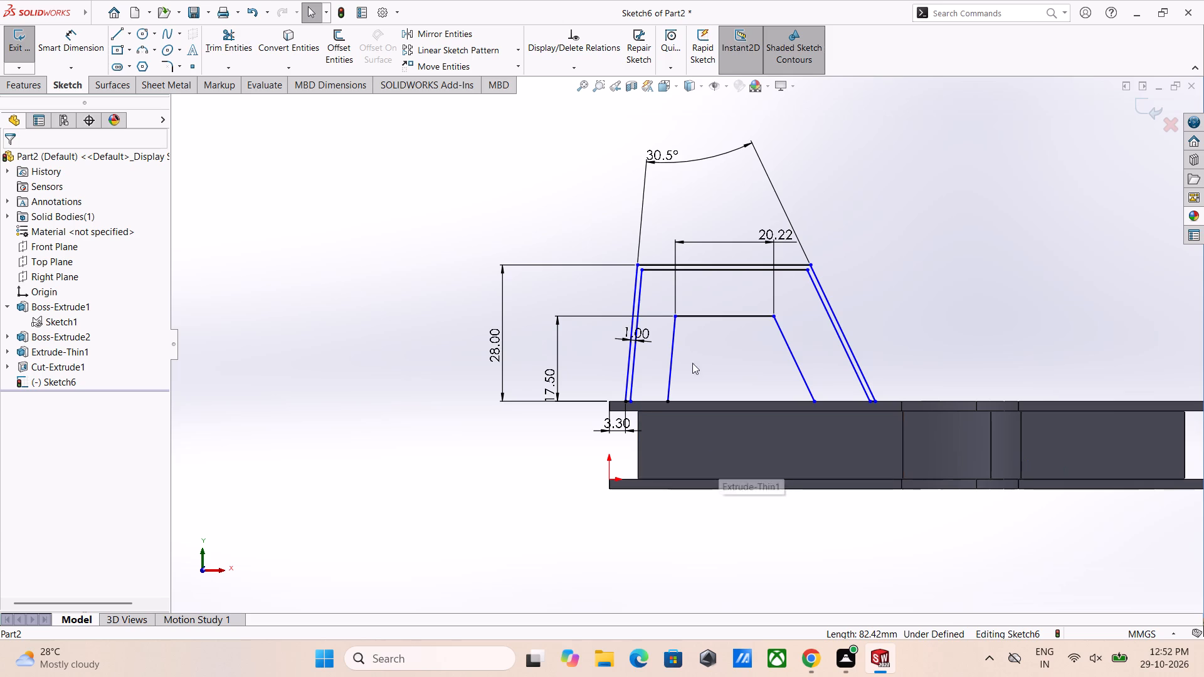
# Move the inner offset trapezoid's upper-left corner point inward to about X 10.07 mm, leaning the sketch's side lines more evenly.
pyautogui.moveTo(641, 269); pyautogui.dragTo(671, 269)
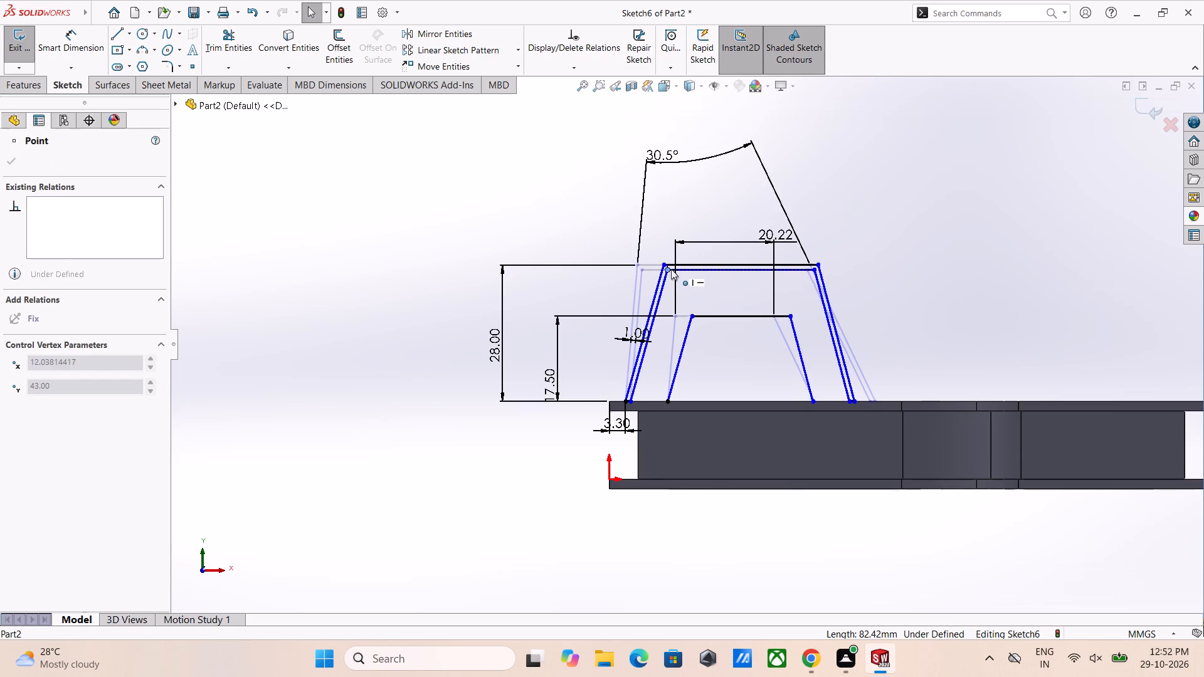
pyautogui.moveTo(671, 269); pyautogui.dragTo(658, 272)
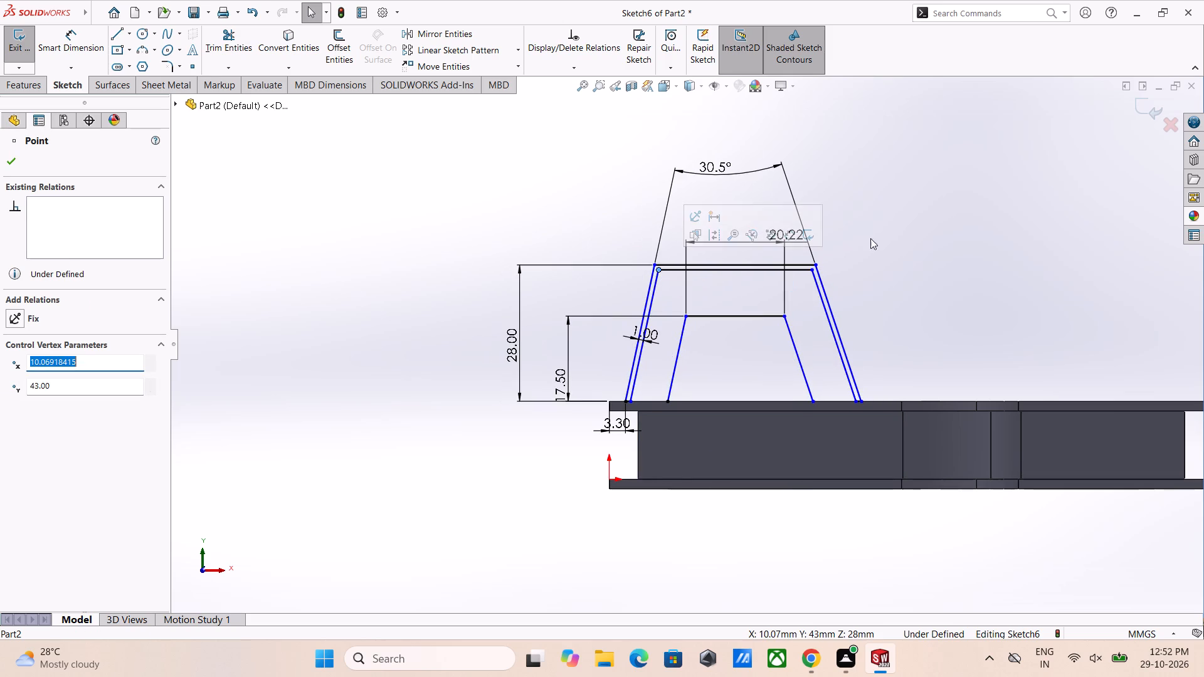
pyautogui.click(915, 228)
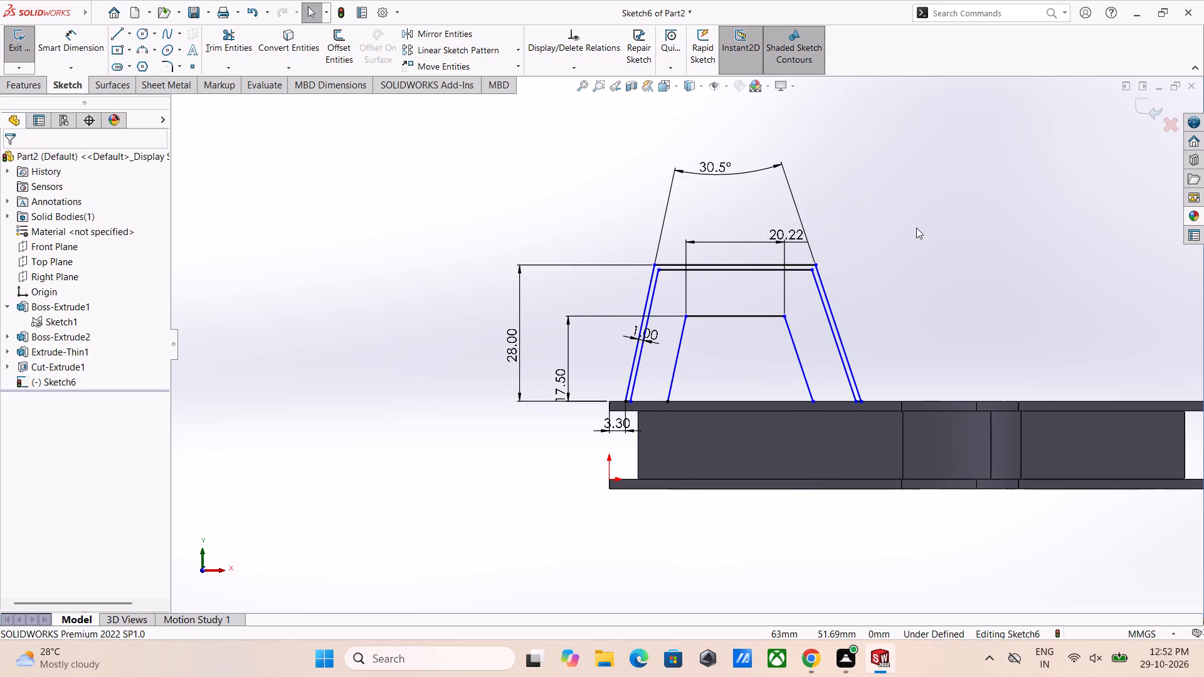
# Dimension the width of the outer trapezoid's top line at 35.5 mm.
pyautogui.moveTo(900, 250); pyautogui.dragTo(907, 182, button='right')
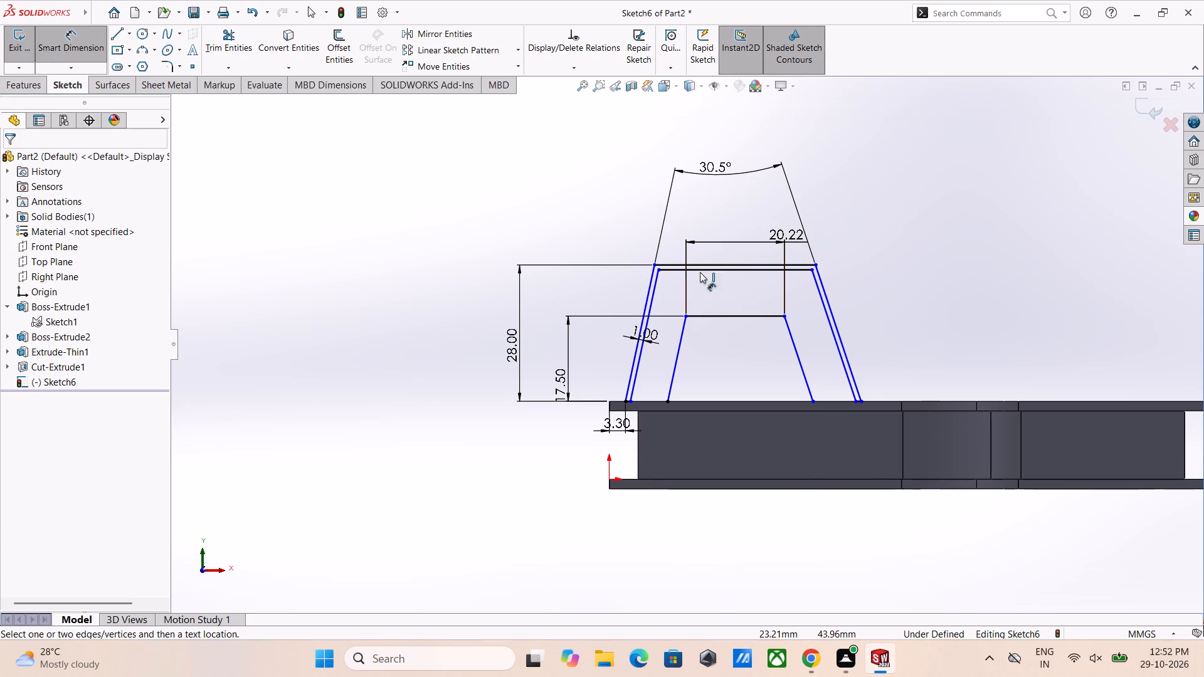
pyautogui.moveTo(712, 265); pyautogui.dragTo(713, 259)
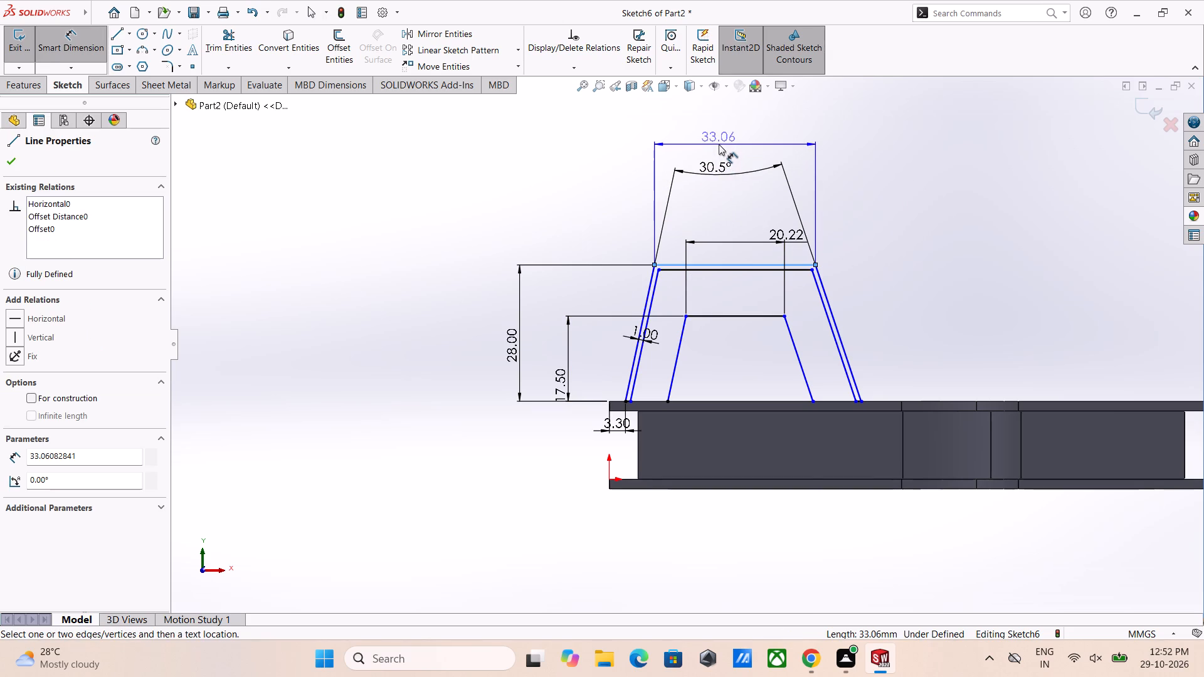
pyautogui.click(719, 144)
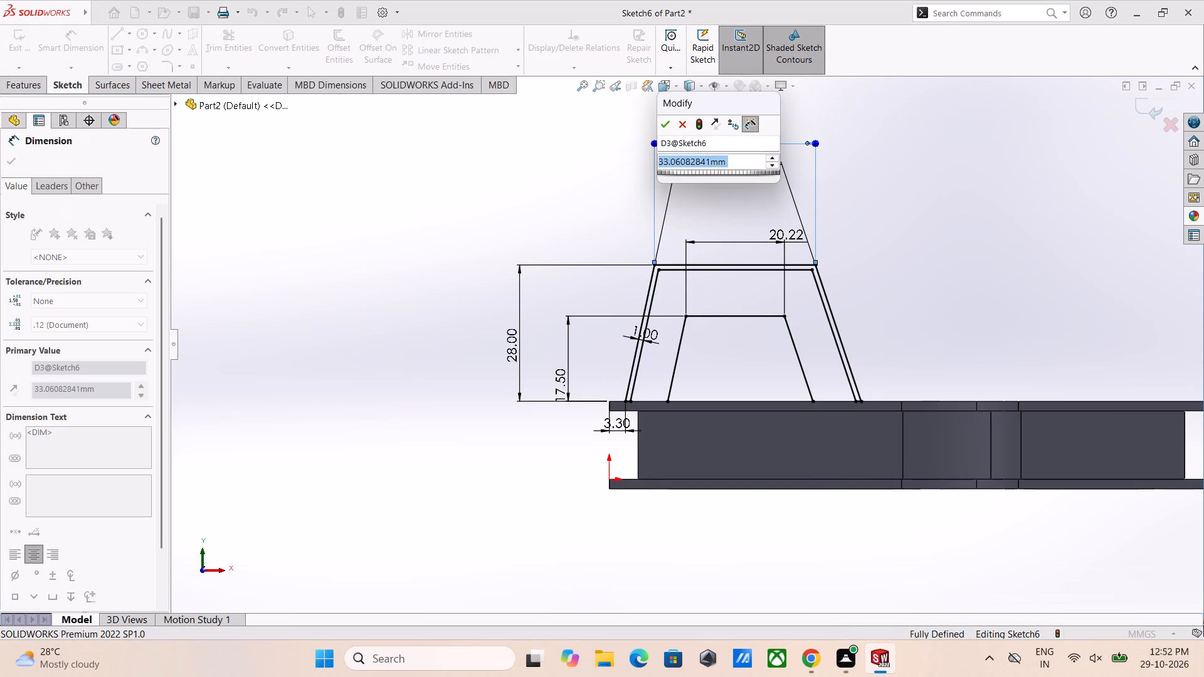
pyautogui.write('35.5')
pyautogui.press('Return')
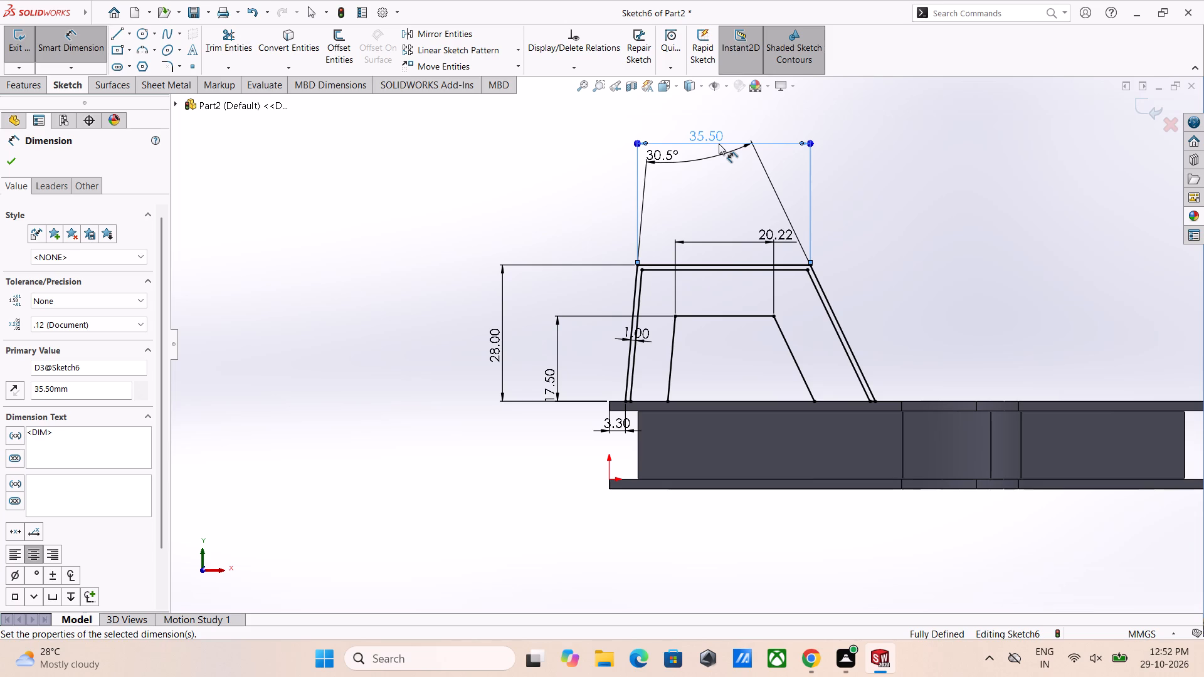
# Delete the 30.5° angle dimension between the outer trapezoid's slanted sides.
pyautogui.click(704, 155)
pyautogui.press('Delete')
pyautogui.press('Pause')
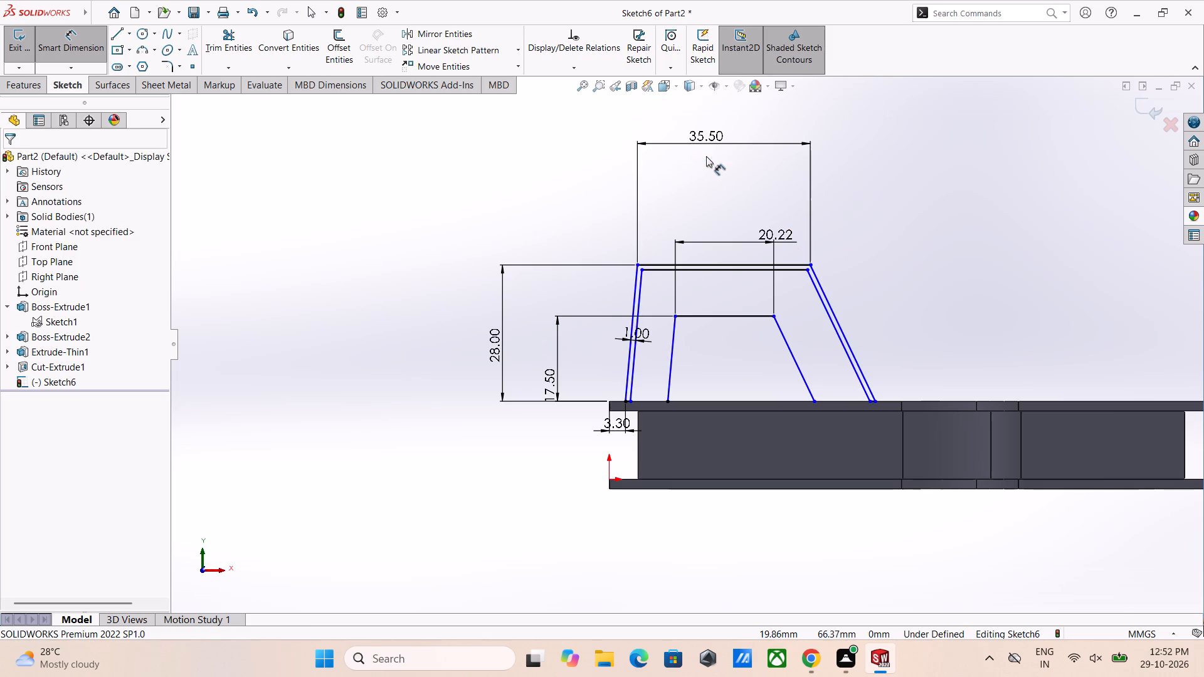
pyautogui.rightClick(924, 244)
pyautogui.press('Escape')
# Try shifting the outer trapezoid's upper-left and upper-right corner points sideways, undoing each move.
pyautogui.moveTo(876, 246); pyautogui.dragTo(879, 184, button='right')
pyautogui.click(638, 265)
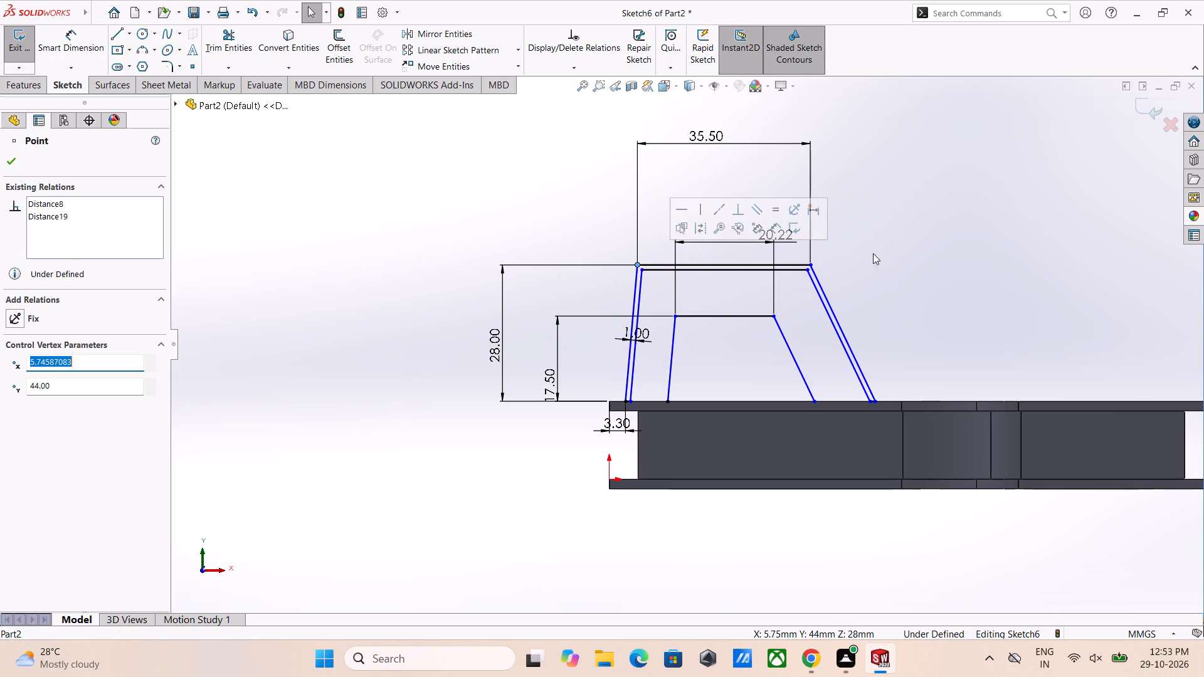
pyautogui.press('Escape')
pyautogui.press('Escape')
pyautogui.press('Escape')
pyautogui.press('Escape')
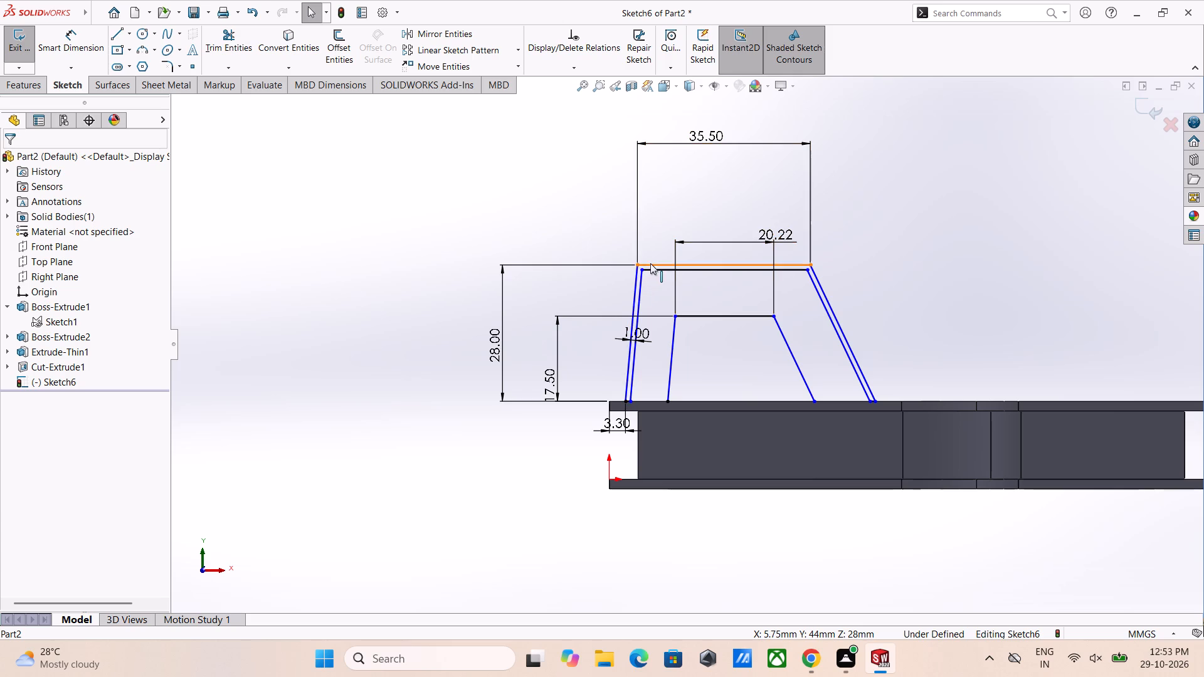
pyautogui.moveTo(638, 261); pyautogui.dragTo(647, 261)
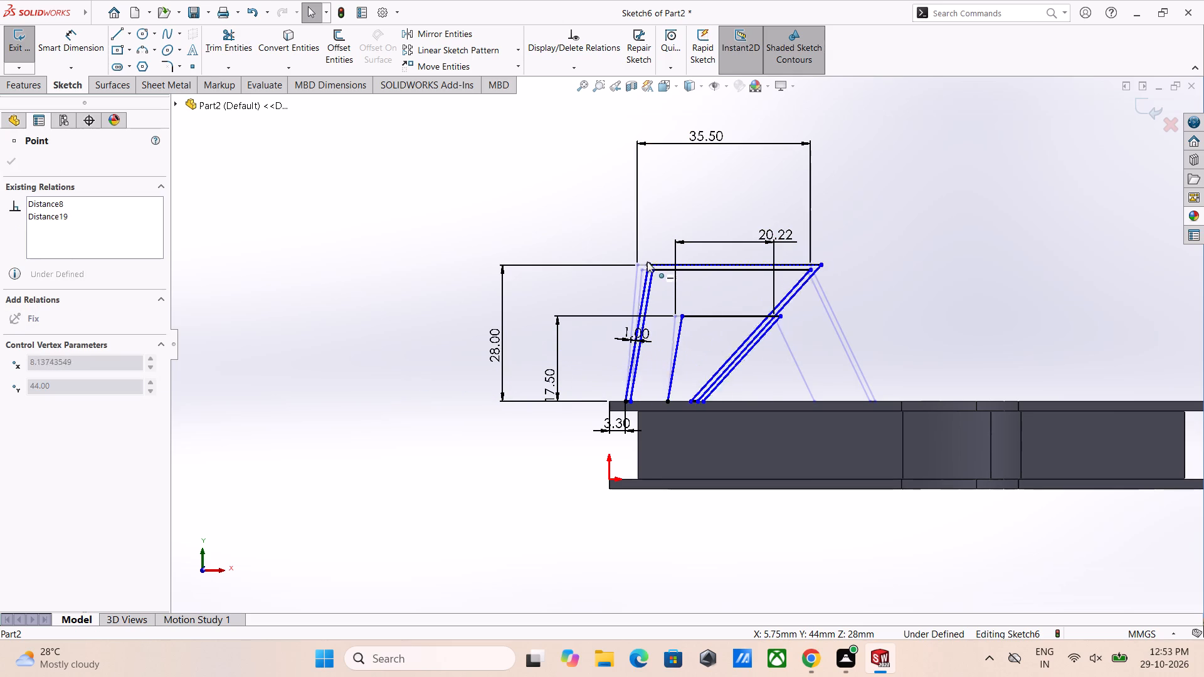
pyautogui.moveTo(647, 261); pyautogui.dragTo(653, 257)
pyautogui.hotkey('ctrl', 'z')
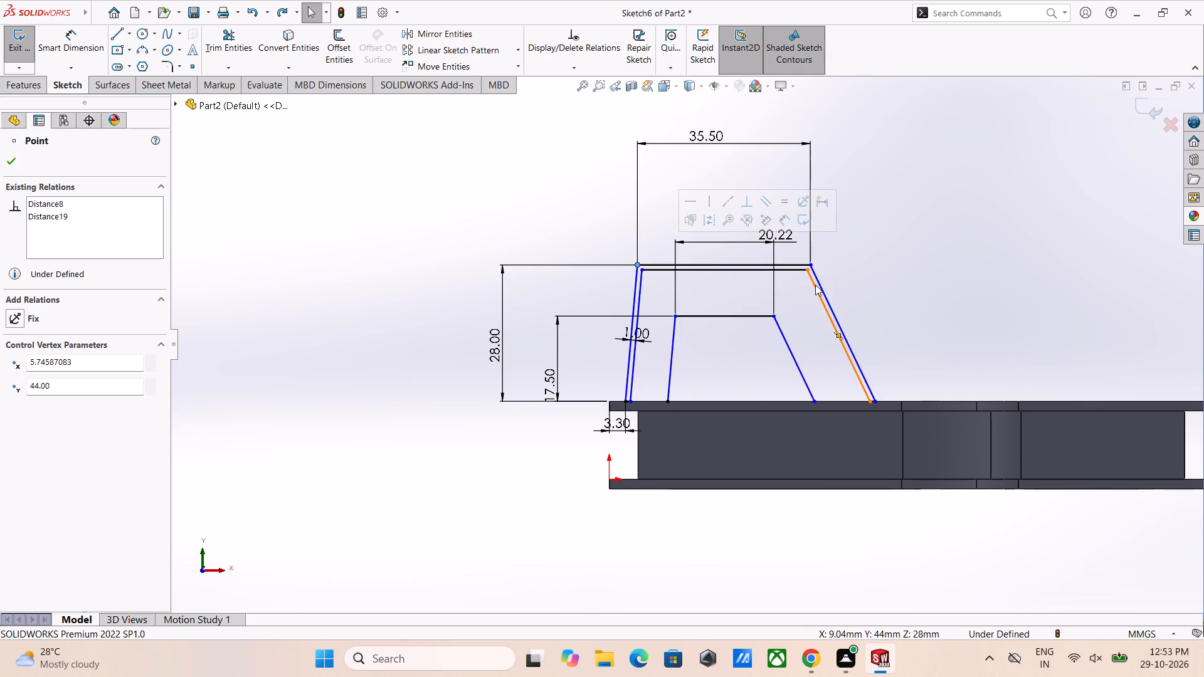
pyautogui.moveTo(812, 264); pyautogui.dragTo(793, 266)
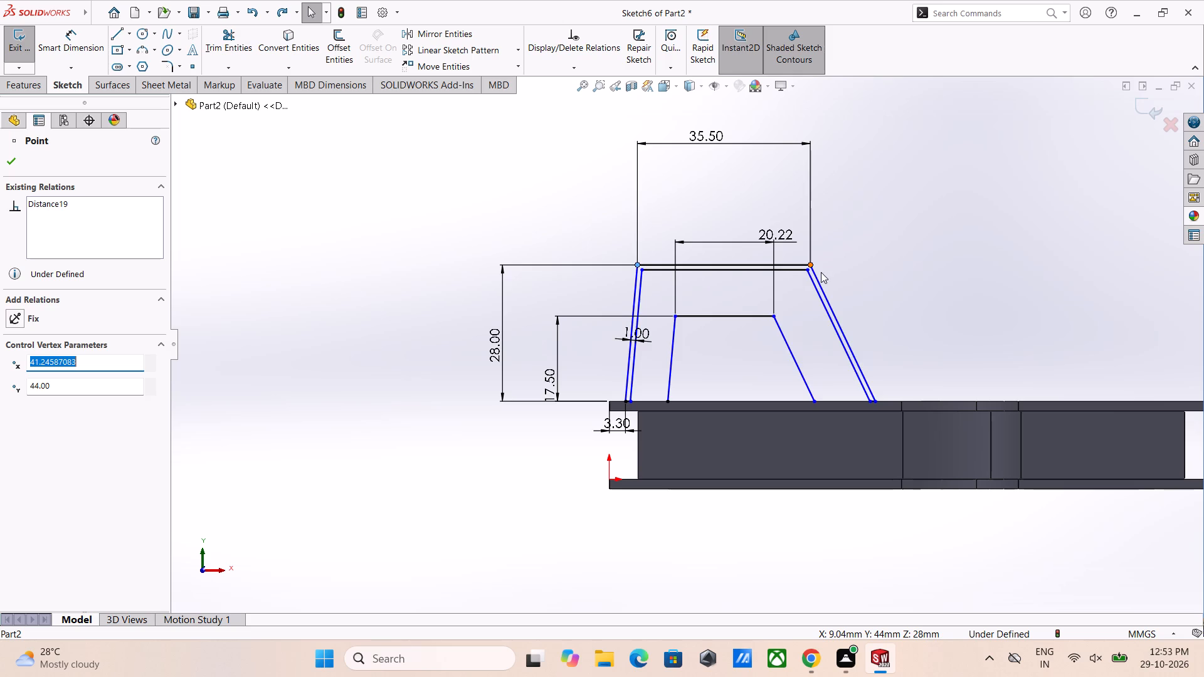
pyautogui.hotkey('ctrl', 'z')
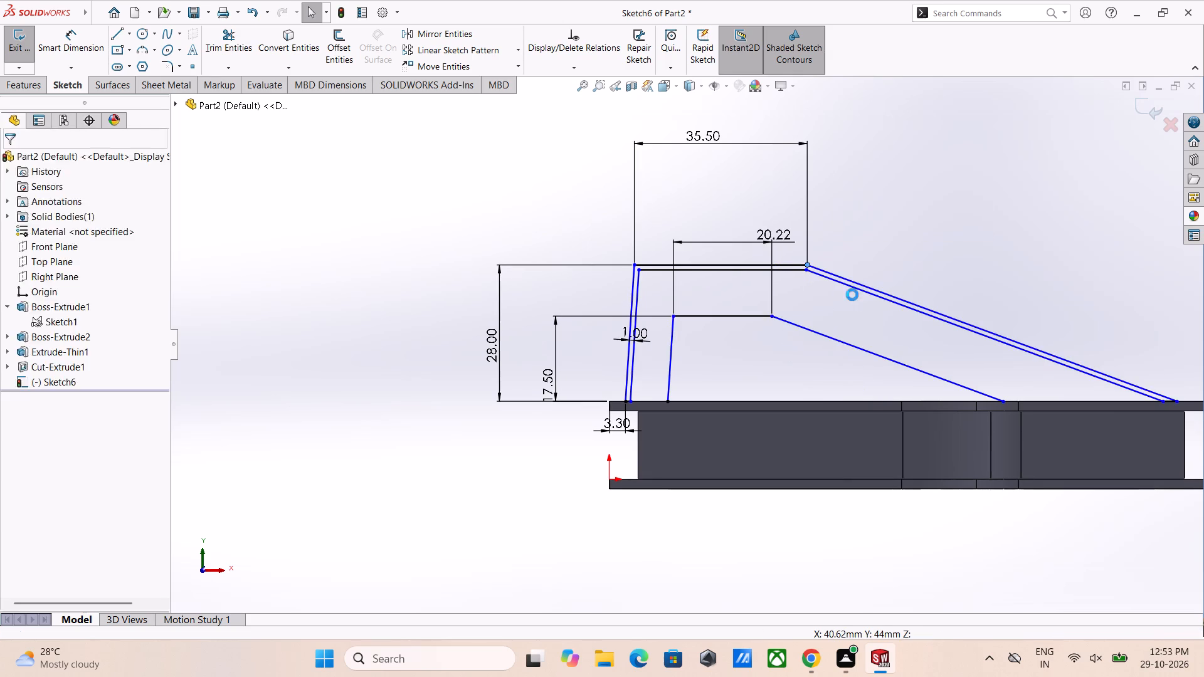
# Delete the 20.22 mm width dimension from the nested trapezoid's top line.
pyautogui.click(756, 236)
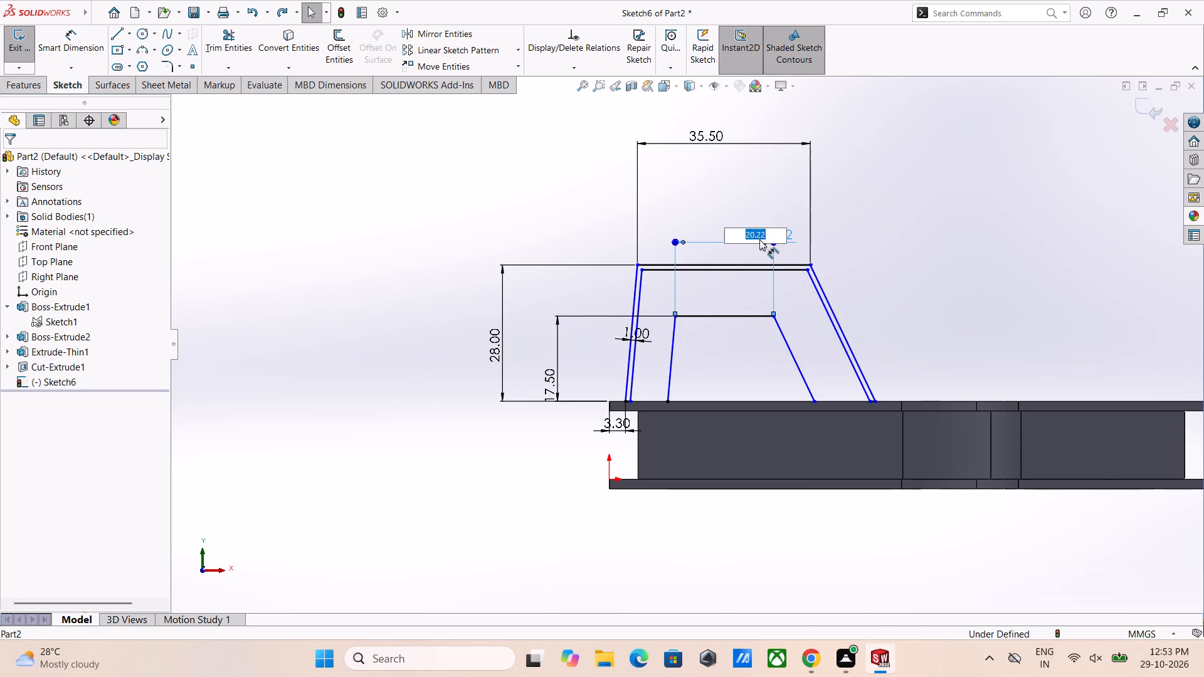
pyautogui.press('Escape')
pyautogui.moveTo(765, 229); pyautogui.dragTo(762, 207)
pyautogui.press('Delete')
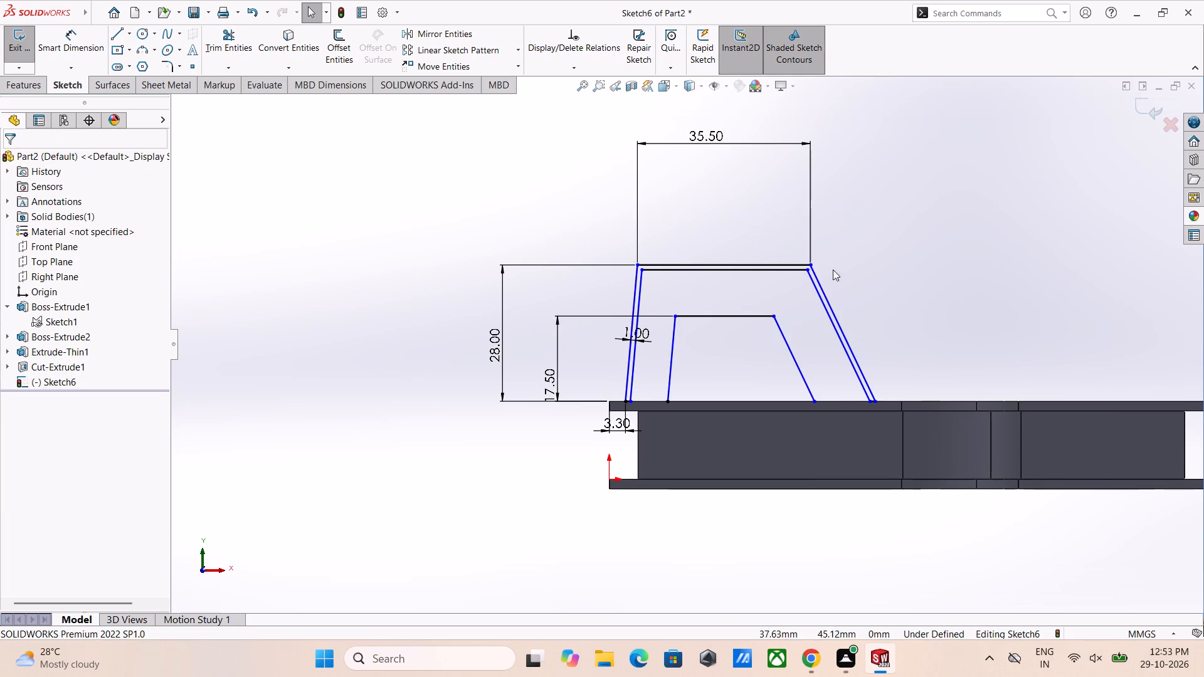
# Delete the parallel relations tying the nested trapezoid's two slanted sides to the outer trapezoid's sides.
pyautogui.click(783, 343)
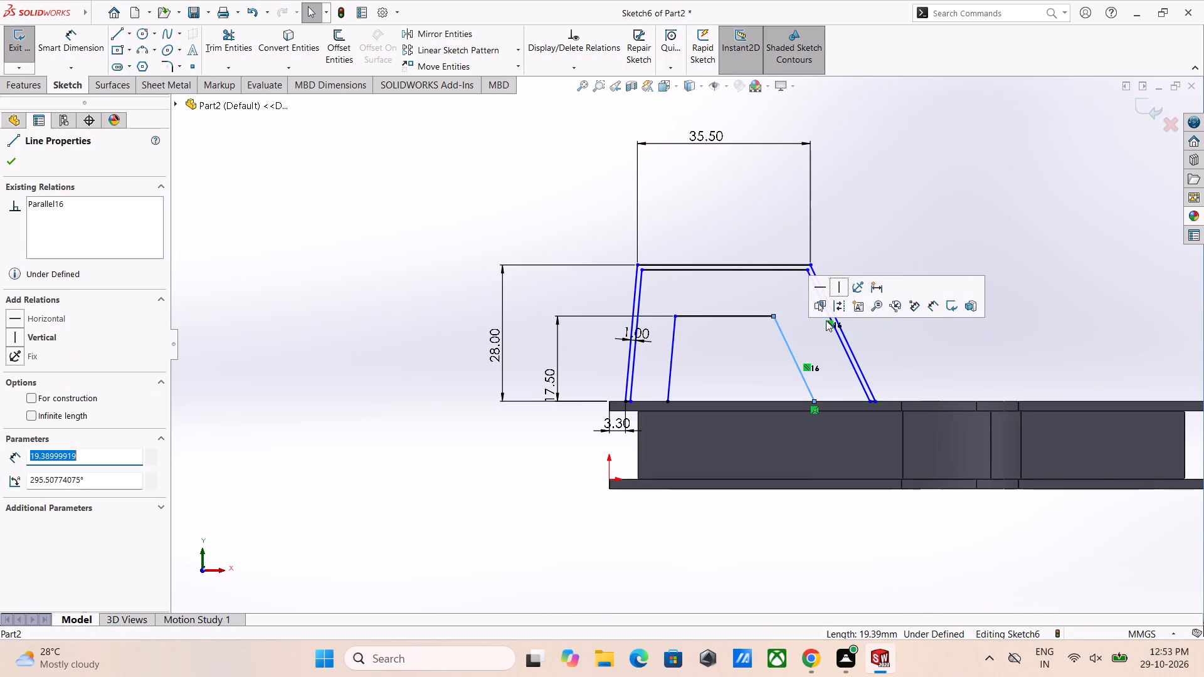
pyautogui.click(830, 327)
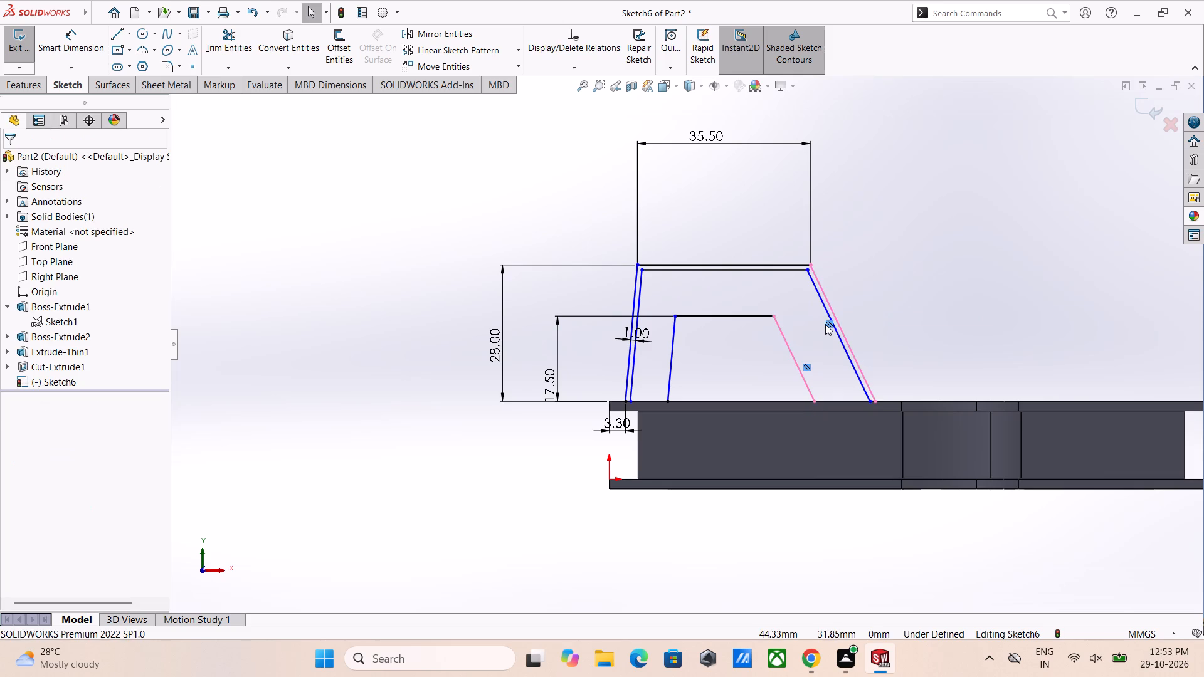
pyautogui.press('Delete')
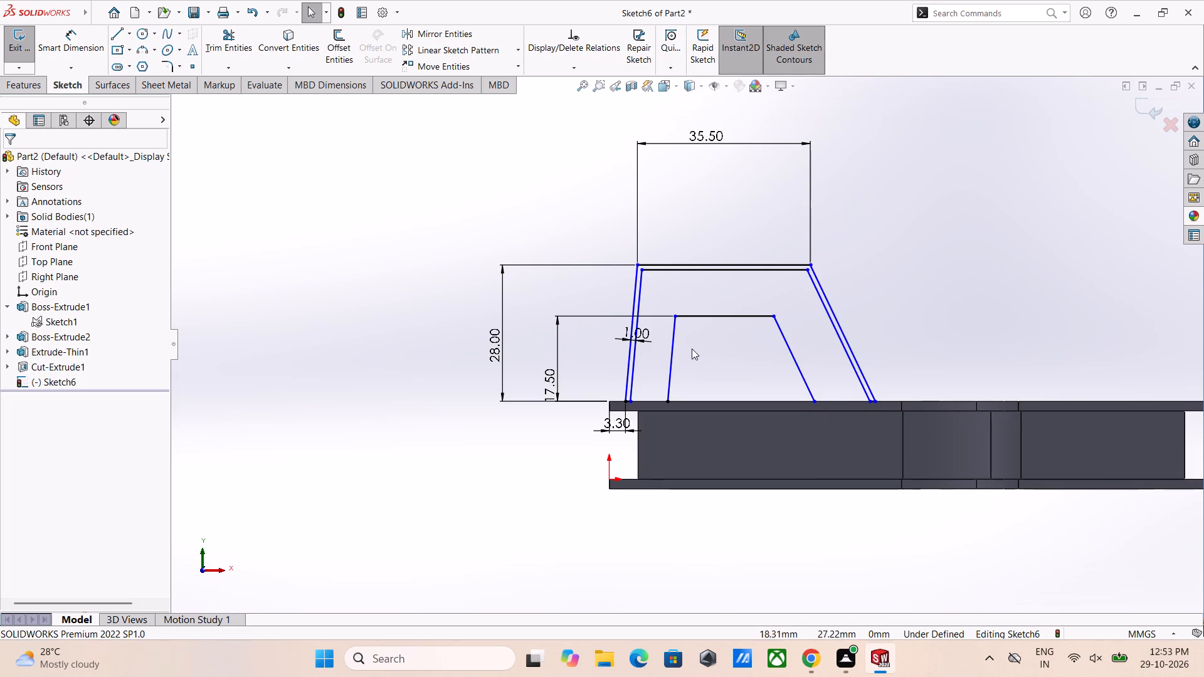
pyautogui.click(669, 353)
pyautogui.click(663, 365)
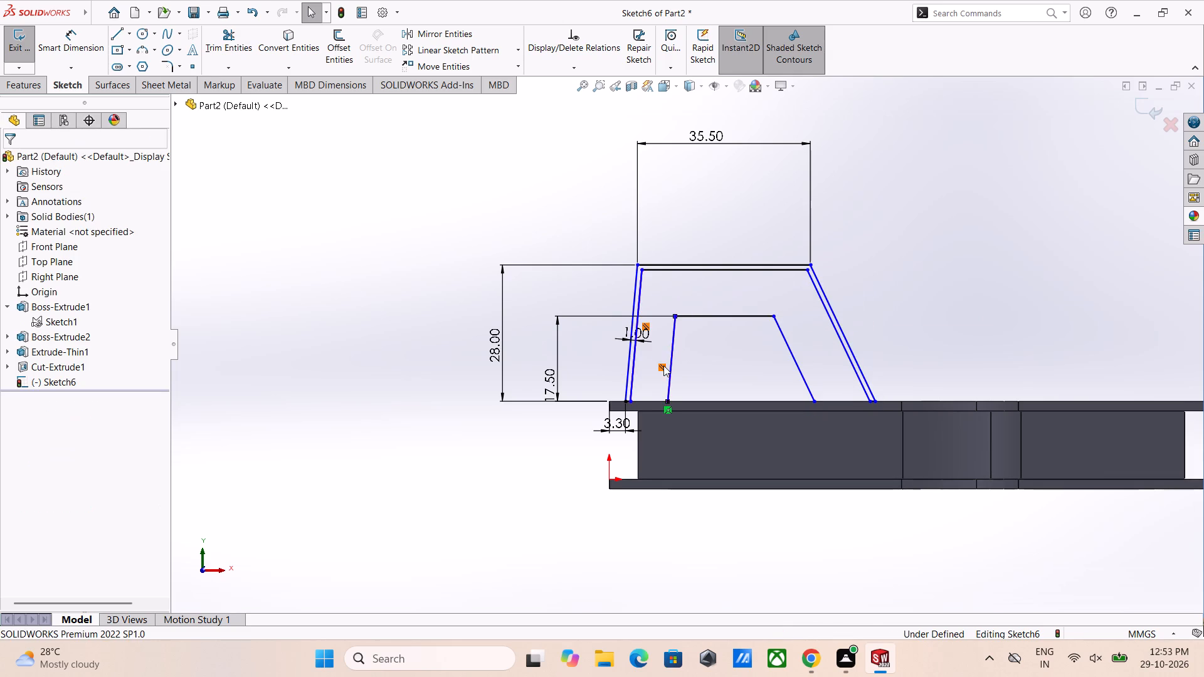
pyautogui.press('Delete')
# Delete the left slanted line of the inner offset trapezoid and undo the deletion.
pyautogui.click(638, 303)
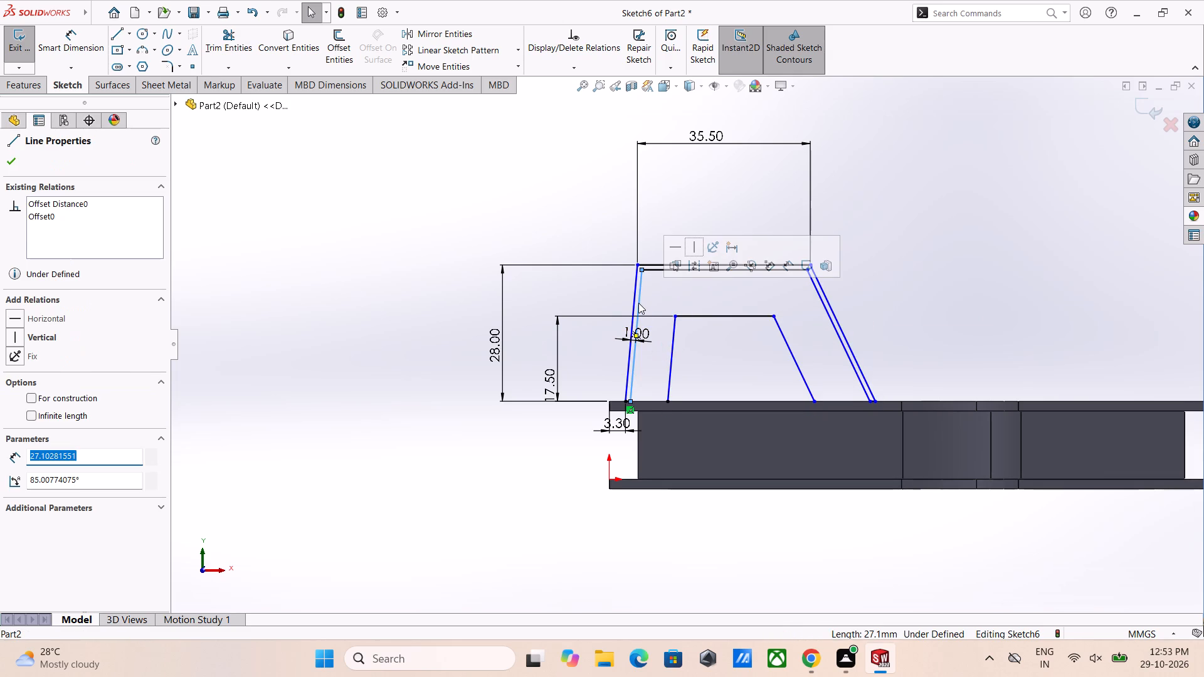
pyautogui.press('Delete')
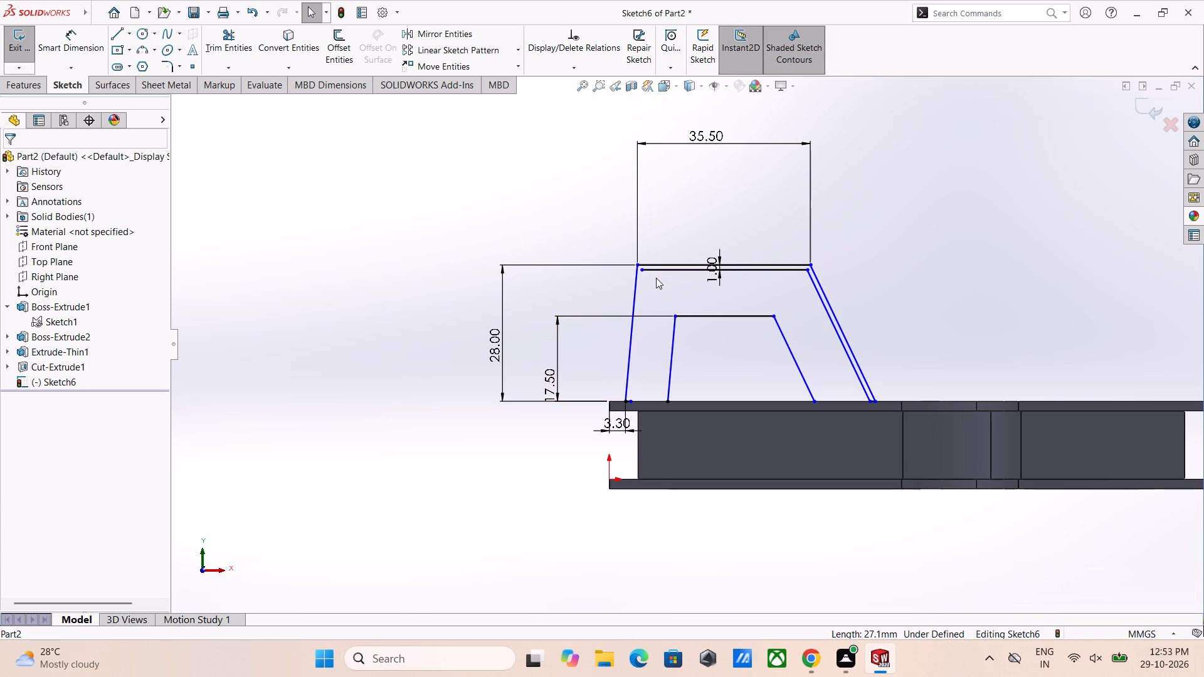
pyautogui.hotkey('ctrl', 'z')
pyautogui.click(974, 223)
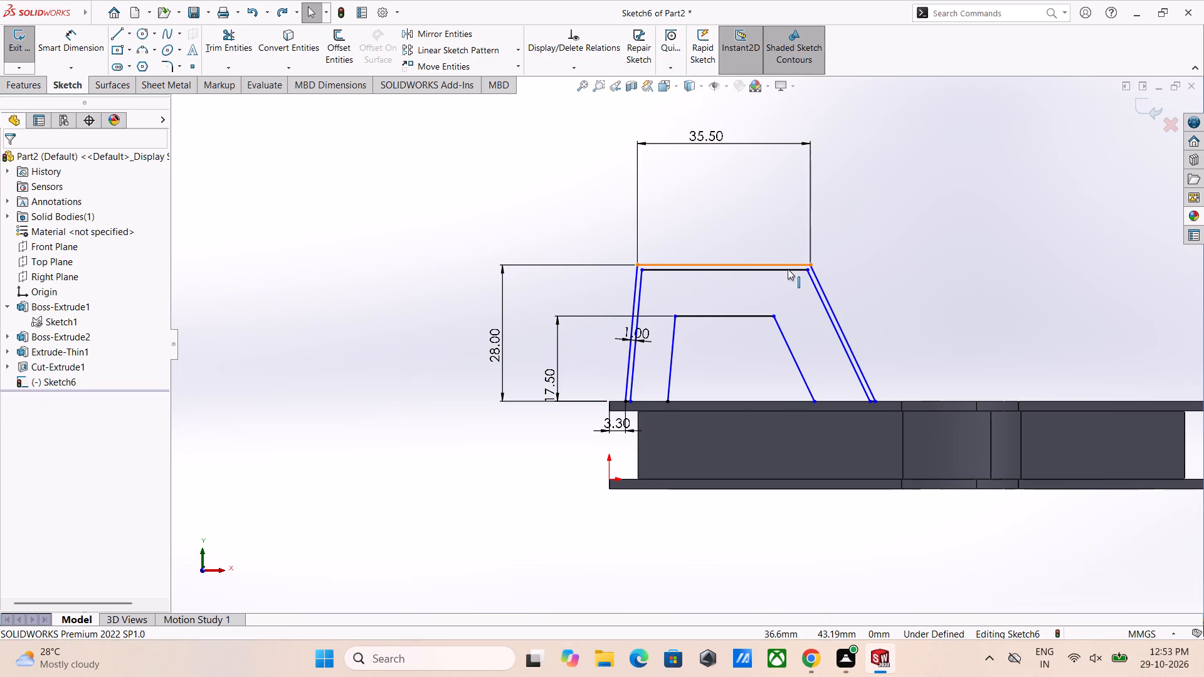
# Delete the sketch relation attached to the inner offset trapezoid's top line.
pyautogui.click(787, 269)
pyautogui.click(727, 260)
pyautogui.press('Delete')
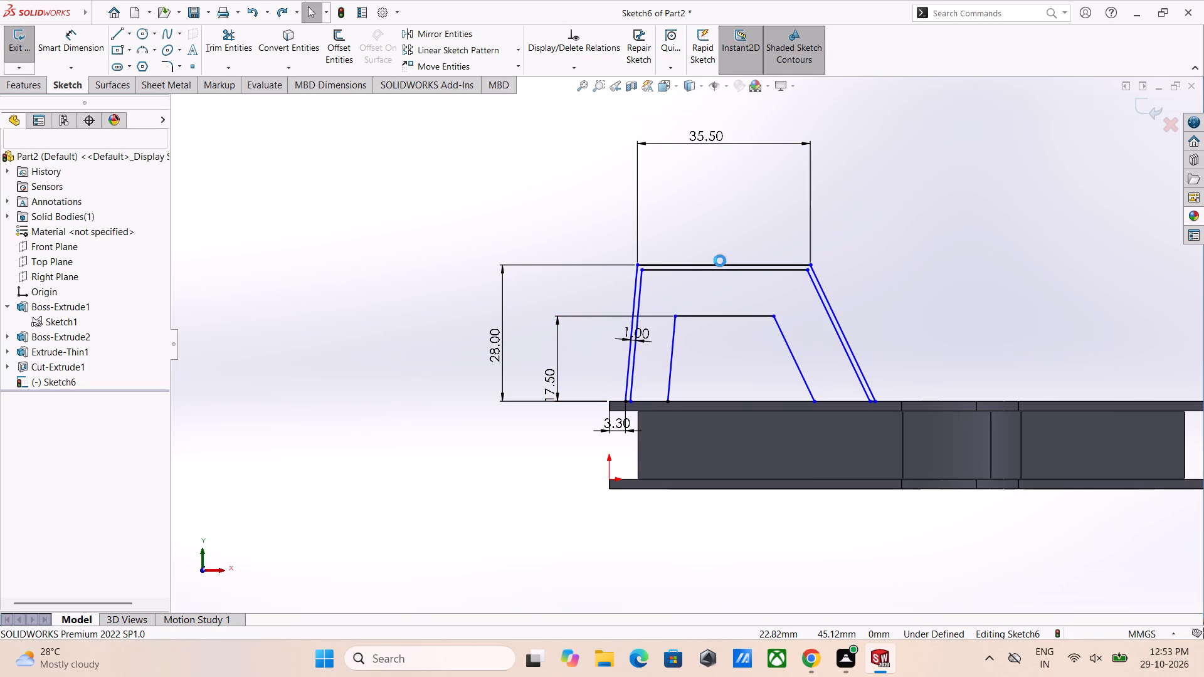
pyautogui.click(726, 269)
pyautogui.click(725, 279)
pyautogui.press('Delete')
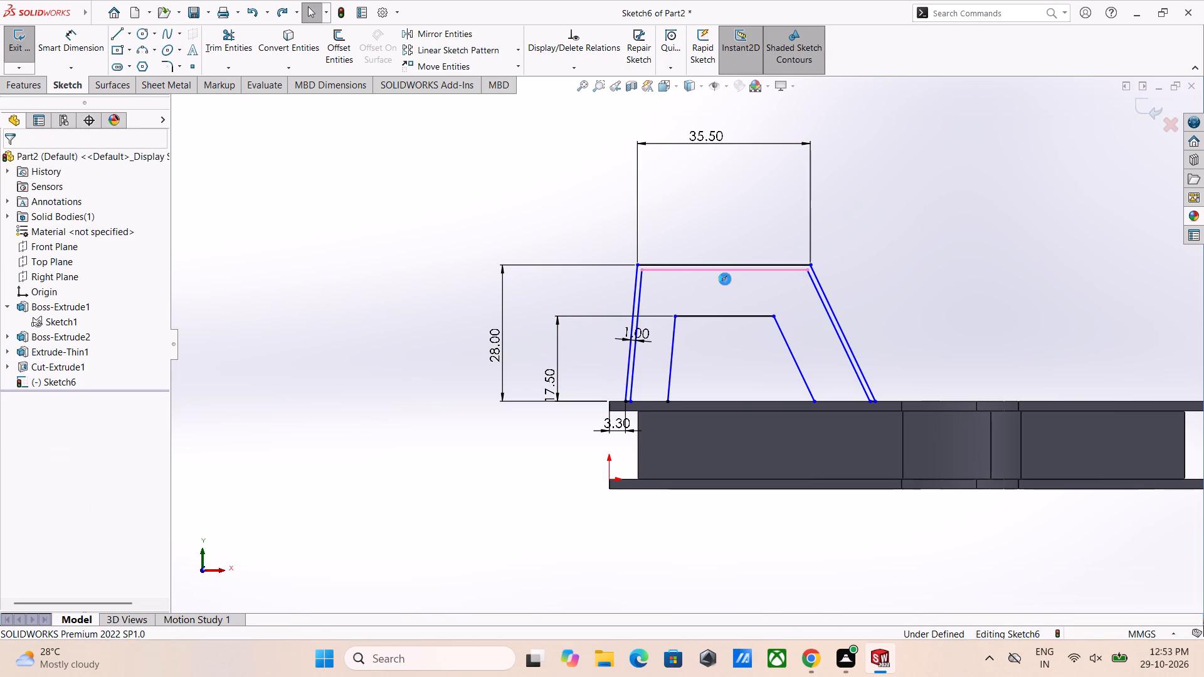
pyautogui.click(745, 267)
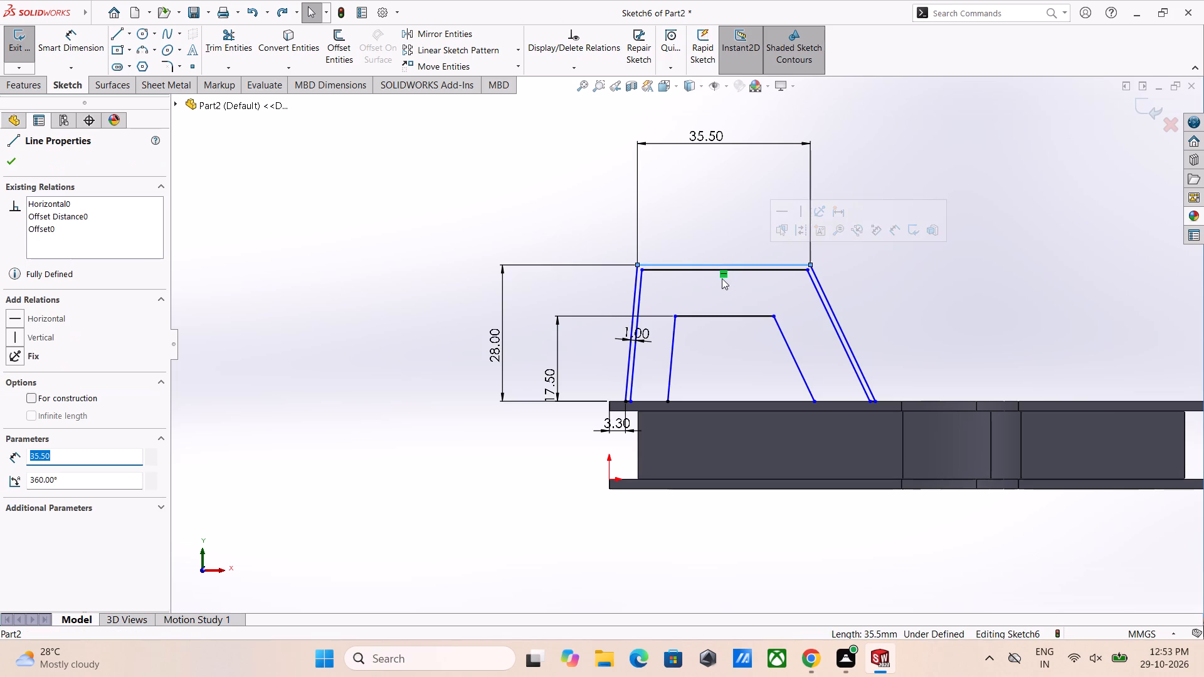
pyautogui.click(848, 251)
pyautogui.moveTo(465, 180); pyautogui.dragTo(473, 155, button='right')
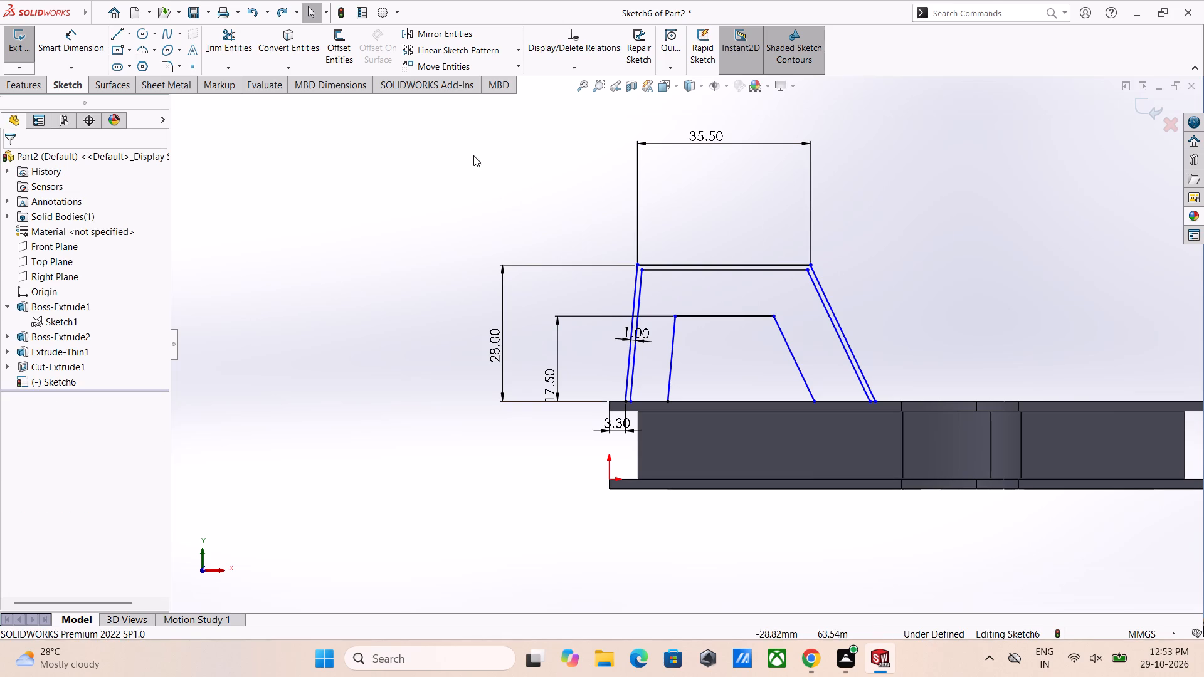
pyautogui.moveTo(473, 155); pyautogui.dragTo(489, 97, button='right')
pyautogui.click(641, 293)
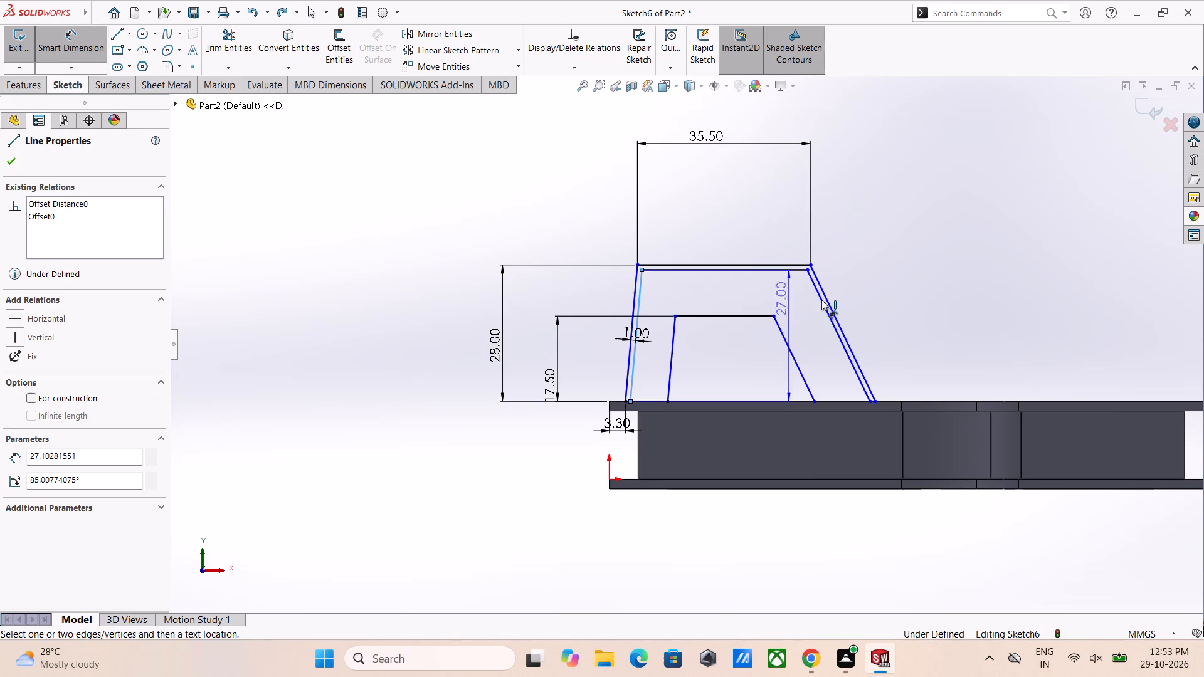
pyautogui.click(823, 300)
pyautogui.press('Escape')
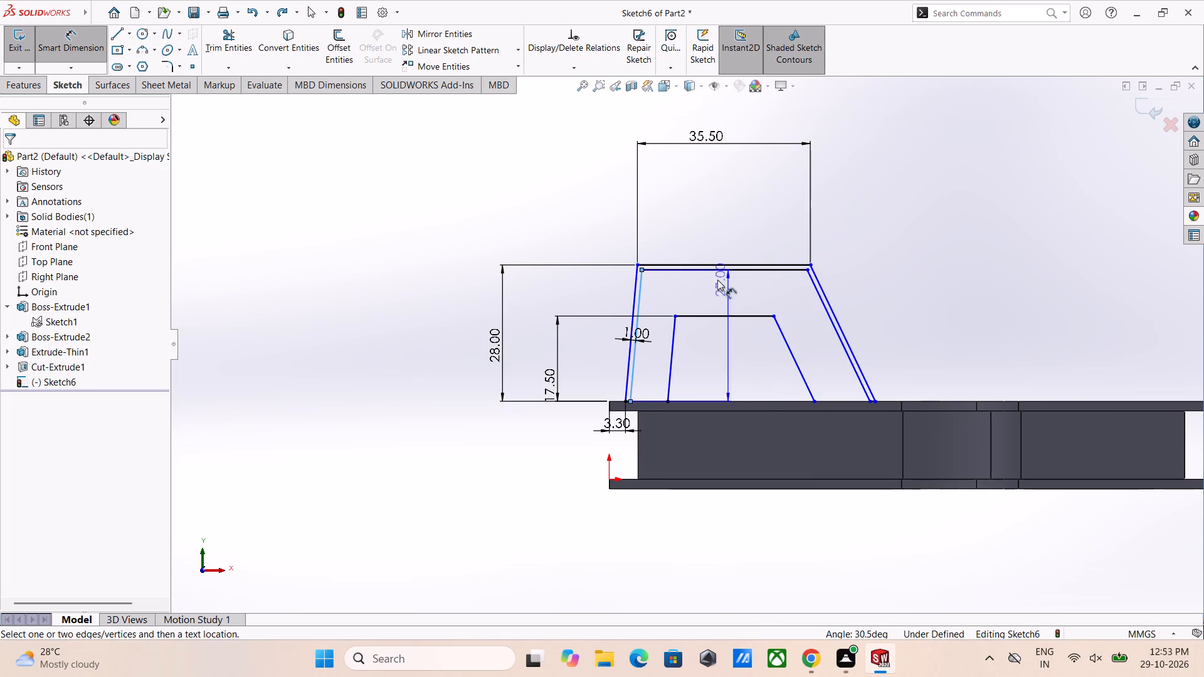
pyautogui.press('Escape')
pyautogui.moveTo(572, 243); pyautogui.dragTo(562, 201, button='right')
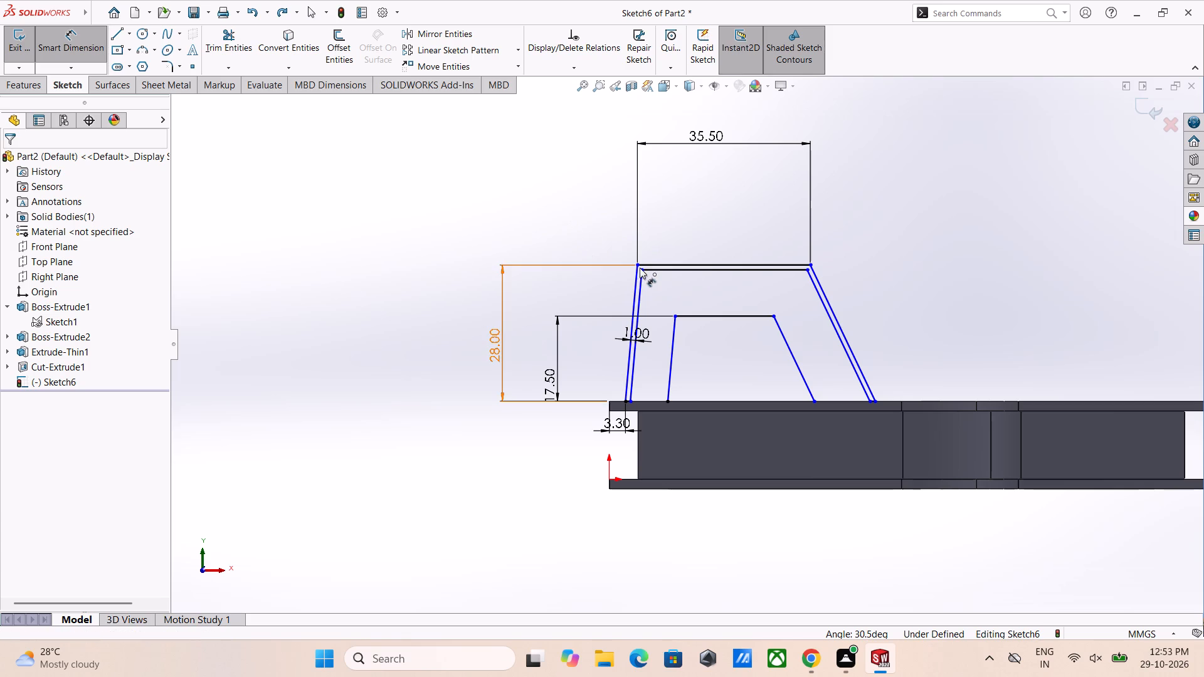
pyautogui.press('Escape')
# Shift the outer trapezoid's top line in the +X direction by its upper-right corner so both slanted sides lean inward more evenly.
pyautogui.moveTo(810, 265); pyautogui.dragTo(820, 266)
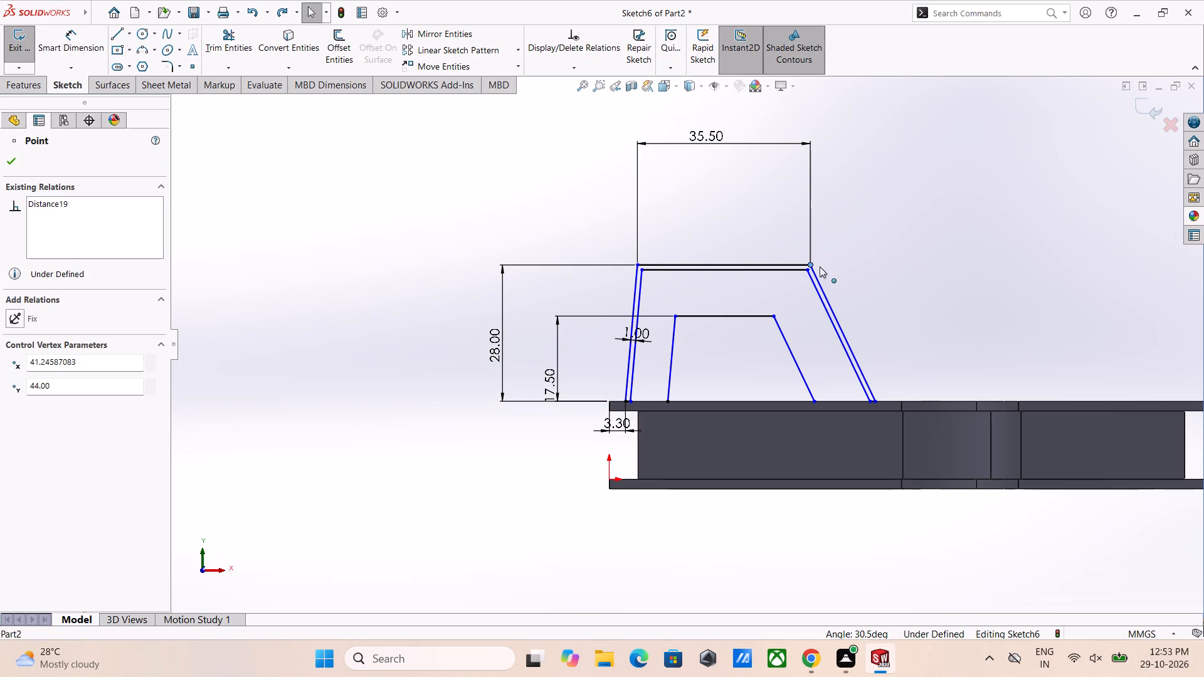
pyautogui.moveTo(820, 266); pyautogui.dragTo(831, 271)
pyautogui.click(870, 272)
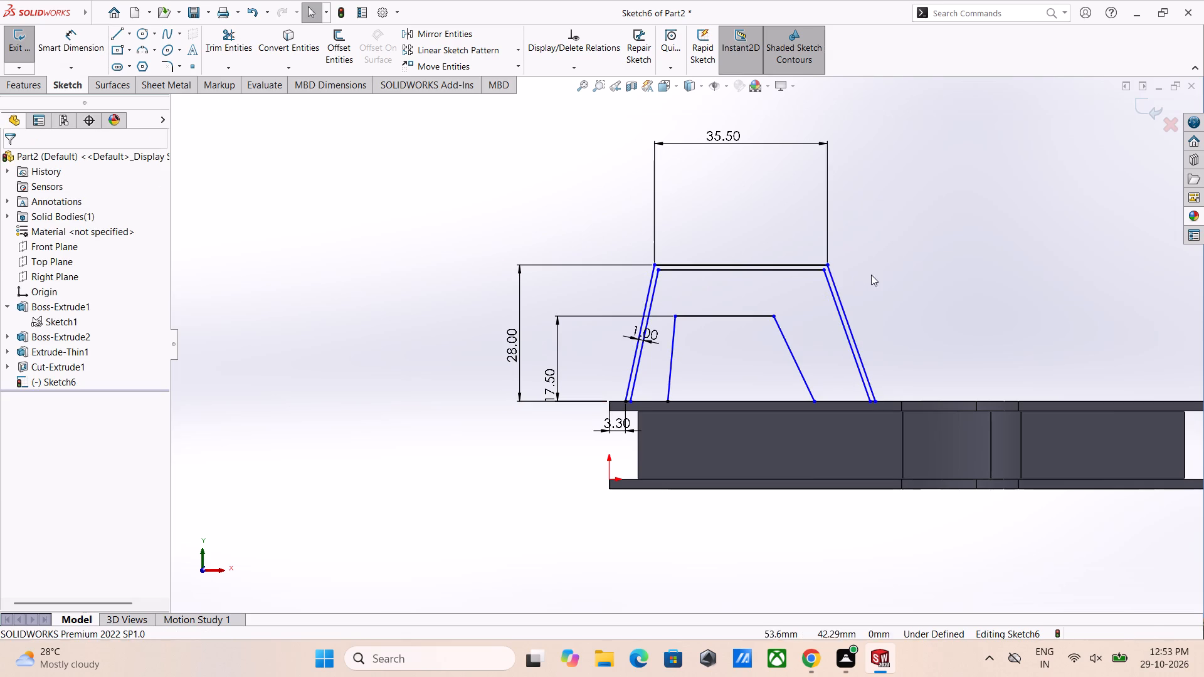
# Move the nested trapezoid's upper-right corner to about X 39.05 mm and its upper-left corner to about X 16.12 mm.
pyautogui.moveTo(775, 315); pyautogui.dragTo(781, 315)
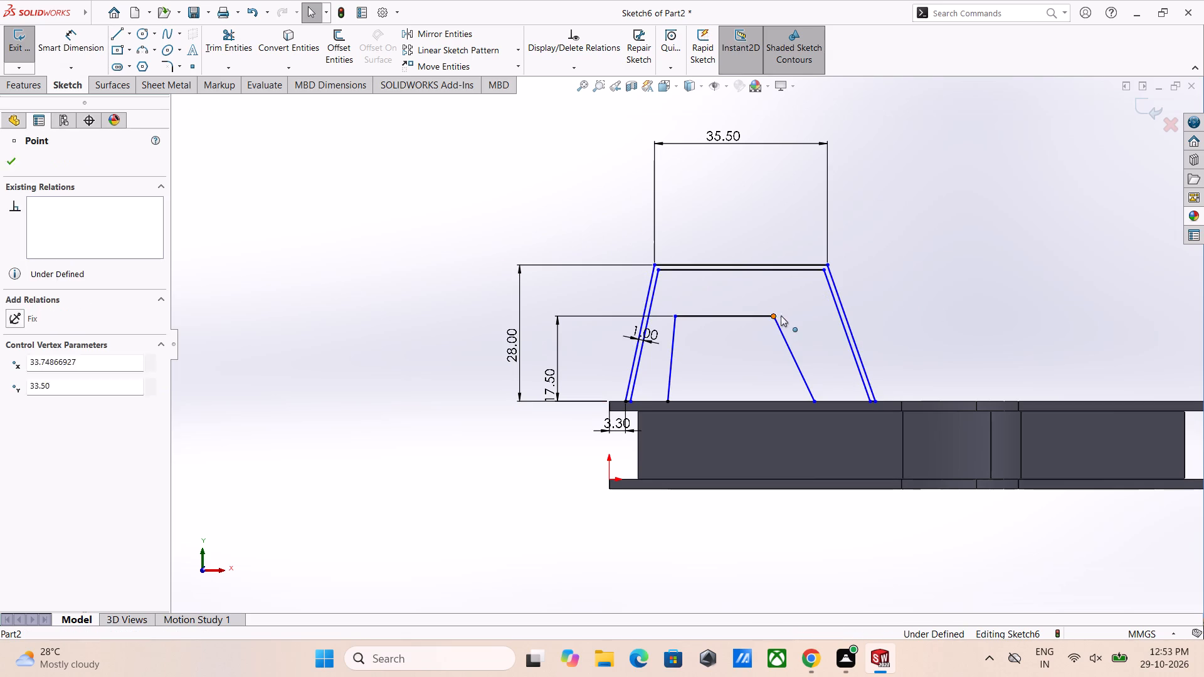
pyautogui.moveTo(781, 315); pyautogui.dragTo(800, 317)
pyautogui.moveTo(674, 317); pyautogui.dragTo(687, 320)
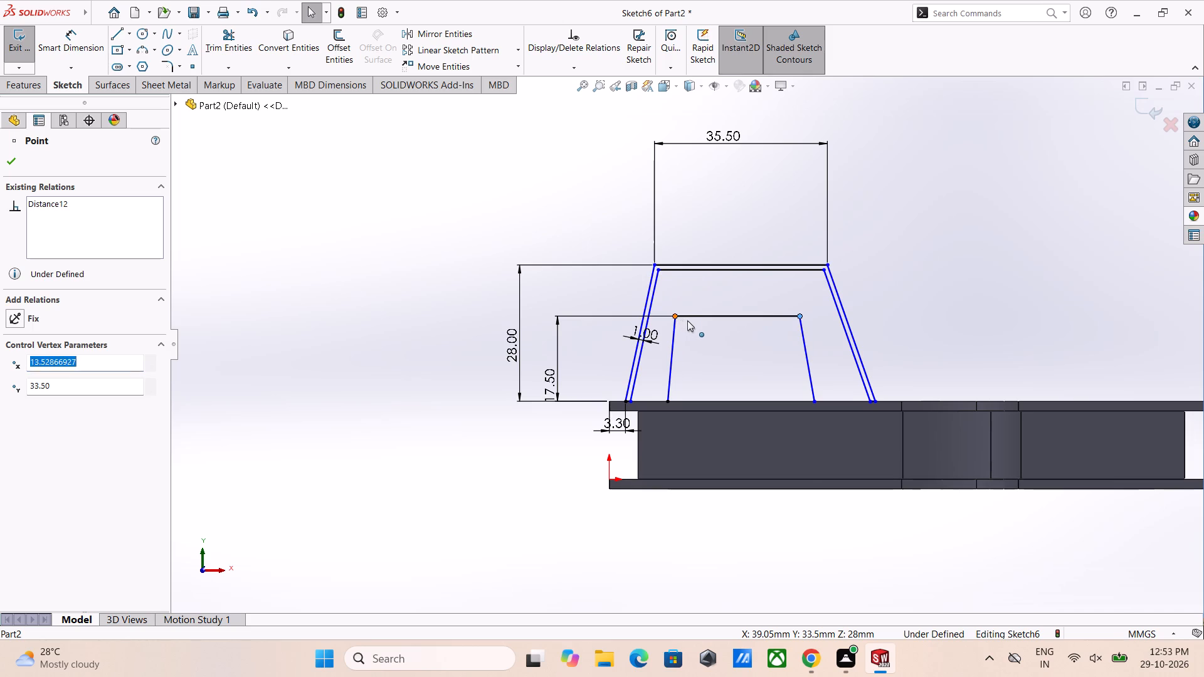
pyautogui.moveTo(687, 320); pyautogui.dragTo(688, 322)
# Dimension the angle between the outer trapezoid's slanted sides at 30.5°.
pyautogui.moveTo(953, 318); pyautogui.dragTo(936, 292, button='right')
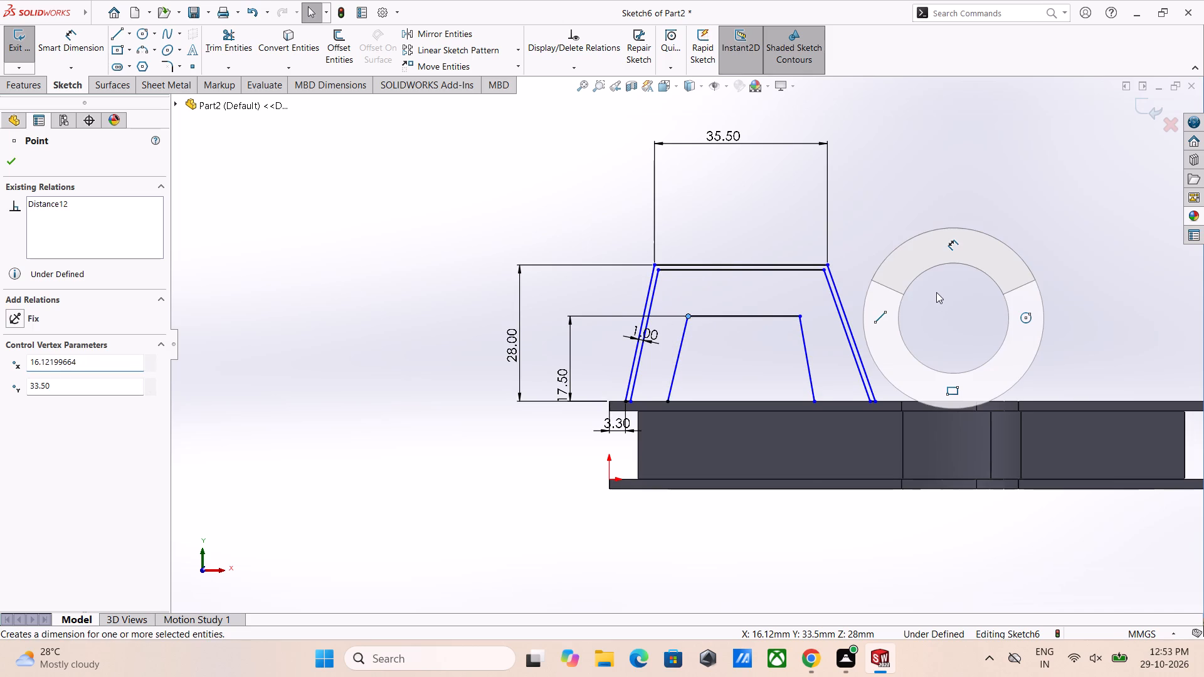
pyautogui.moveTo(936, 292); pyautogui.dragTo(933, 258, button='right')
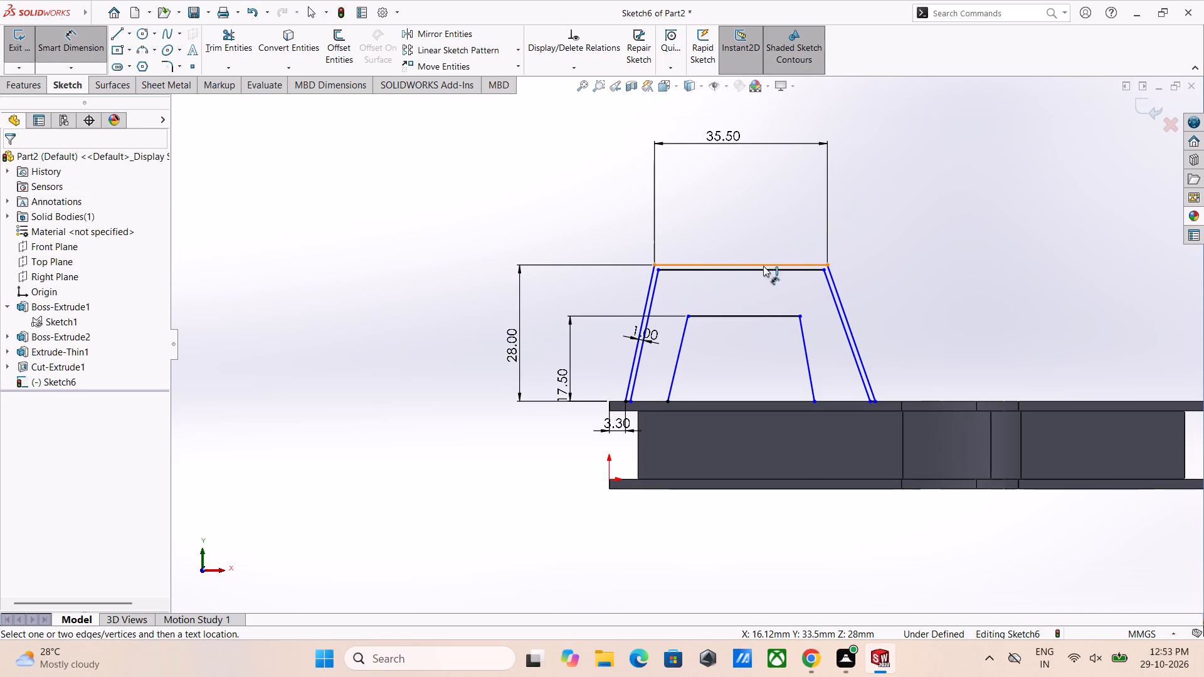
pyautogui.click(650, 283)
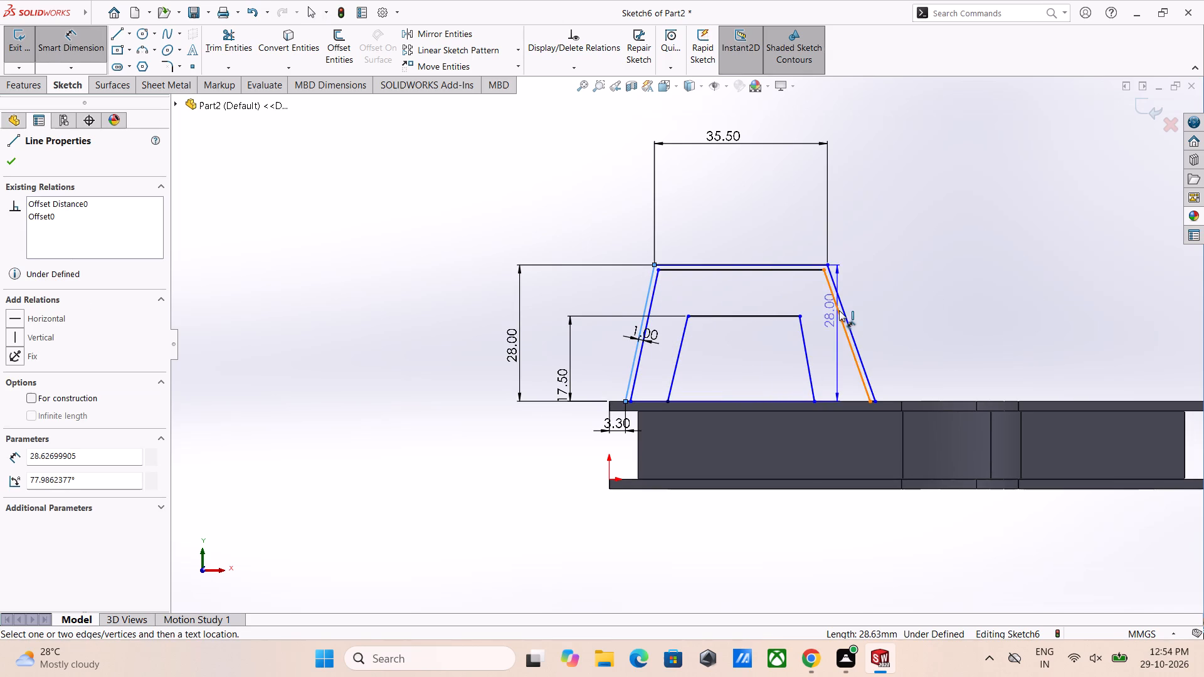
pyautogui.moveTo(845, 310); pyautogui.dragTo(838, 299)
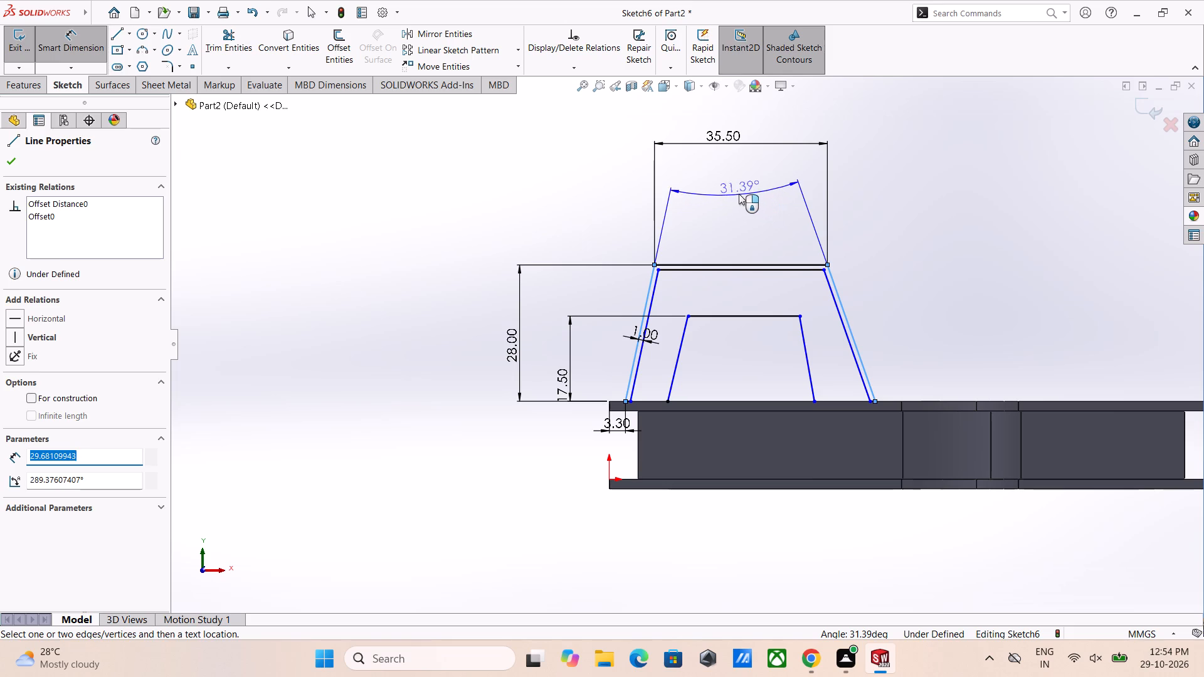
pyautogui.click(736, 194)
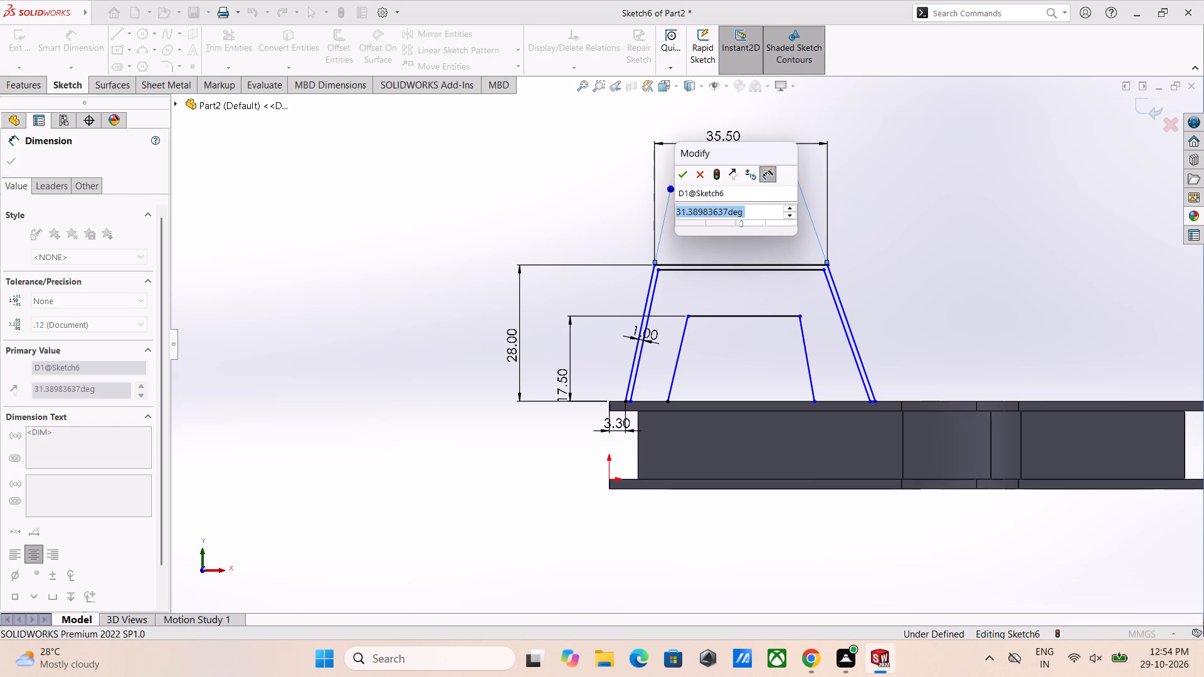
pyautogui.write('30.5')
pyautogui.press('Return')
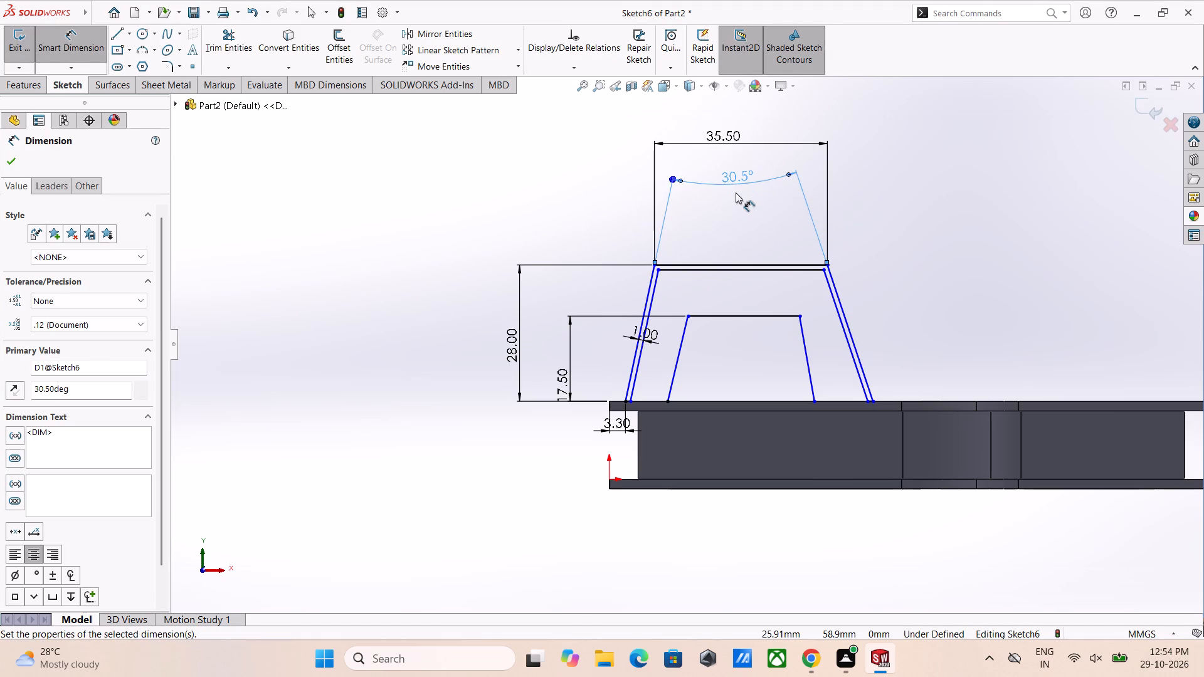
pyautogui.press('Escape')
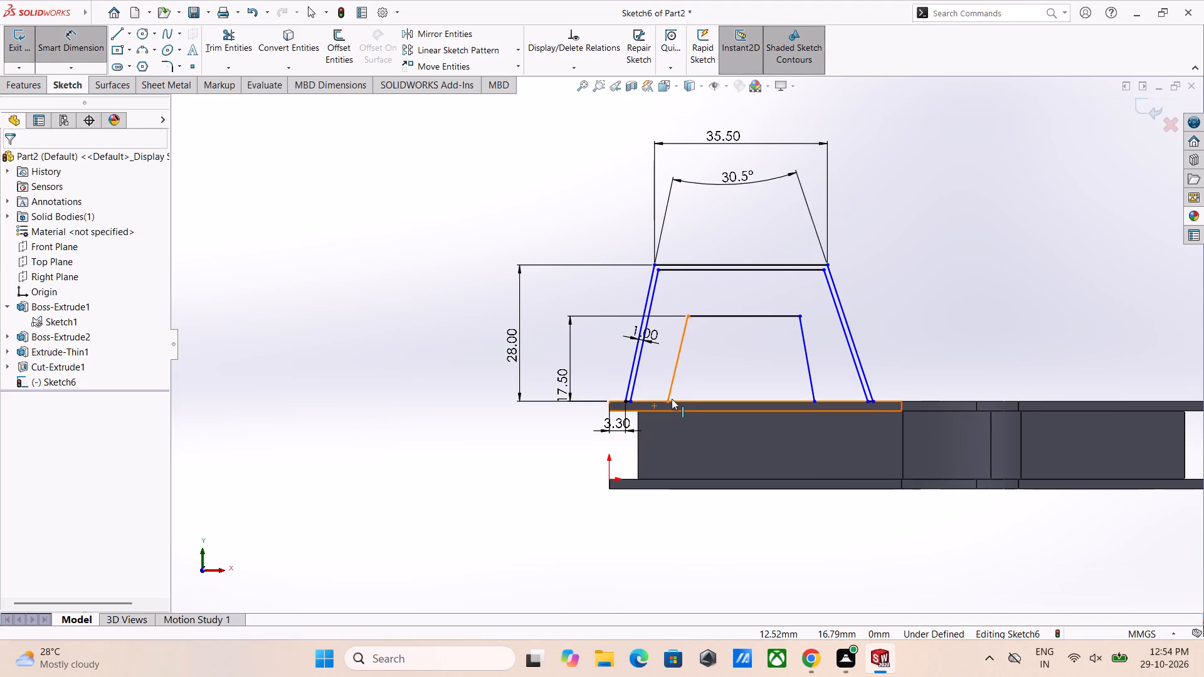
# Make each slanted side of the nested trapezoid parallel to the neighbouring slanted inner offset line of the outer trapezoid.
pyautogui.keyDown('ctrl'); pyautogui.click(672, 378); pyautogui.keyUp('ctrl')
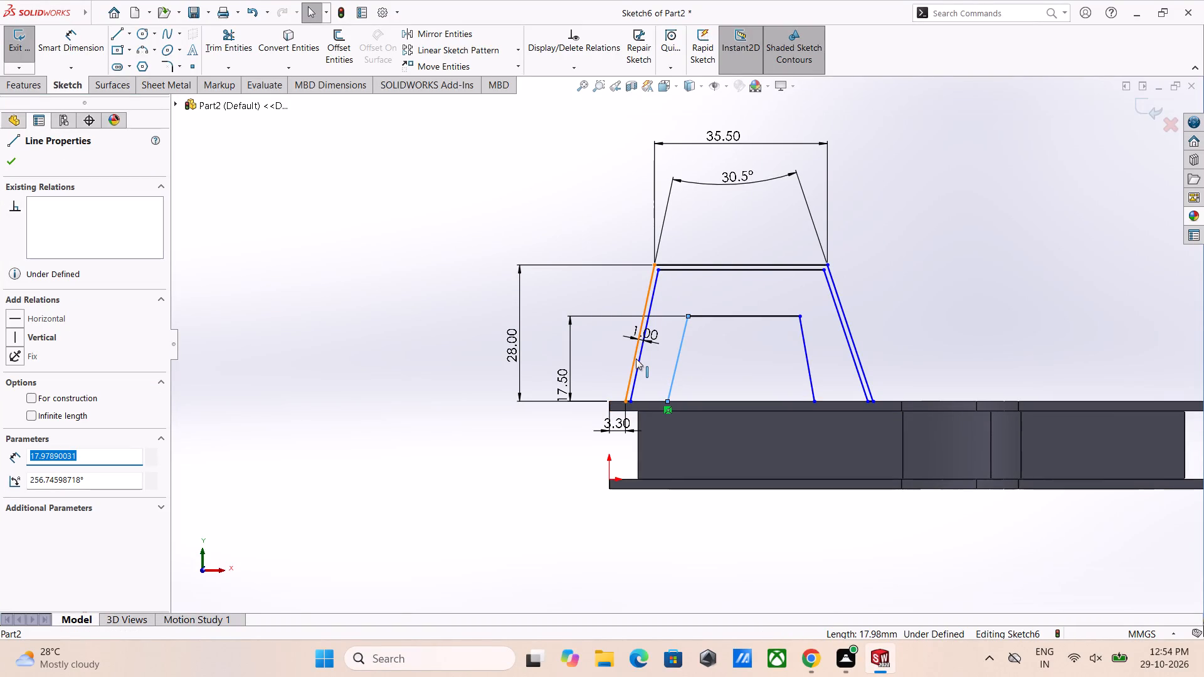
pyautogui.keyDown('ctrl'); pyautogui.click(638, 360); pyautogui.keyUp('ctrl')
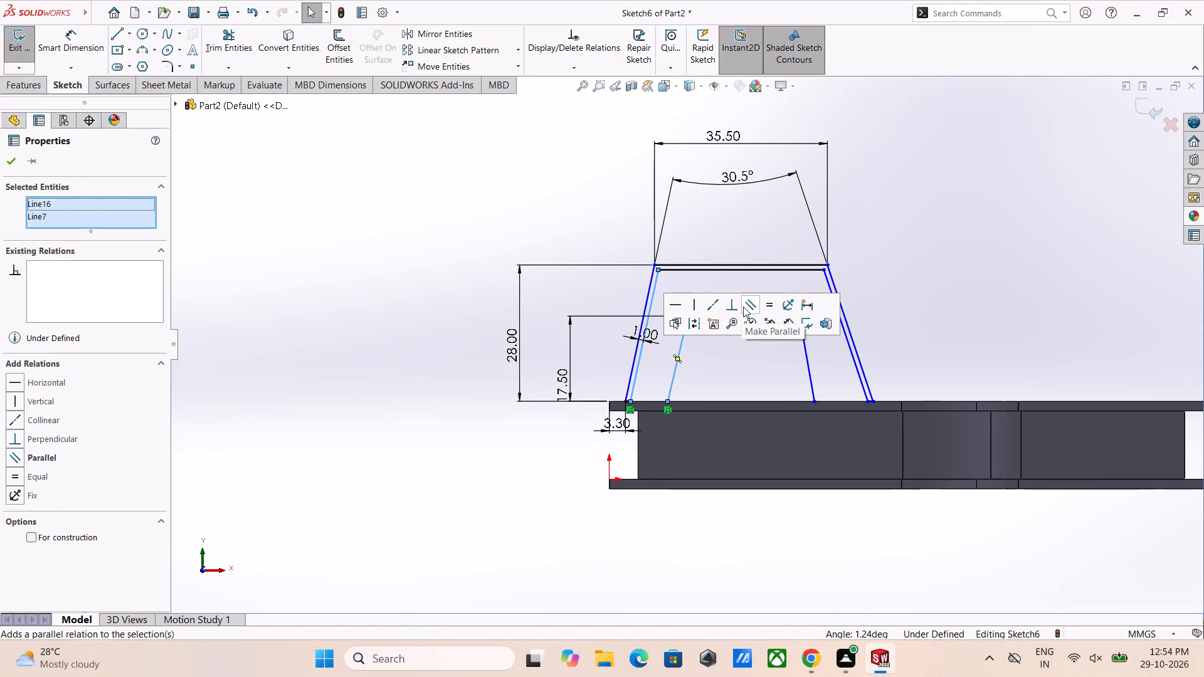
pyautogui.click(743, 307)
pyautogui.press('Escape')
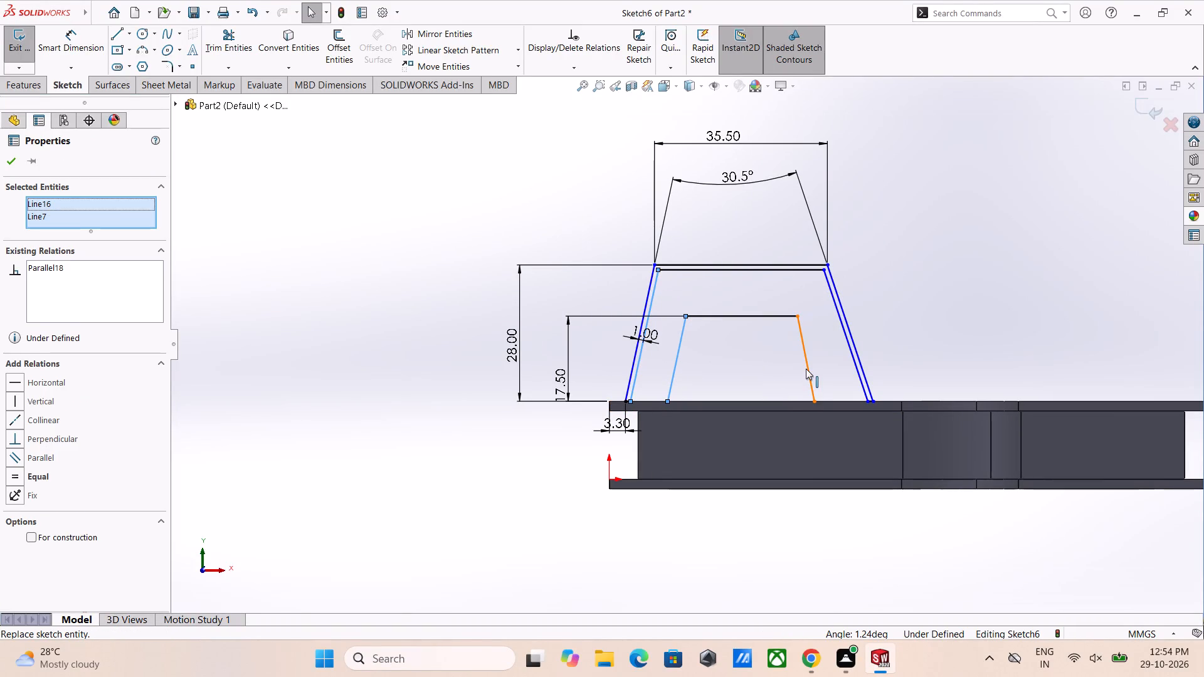
pyautogui.click(806, 369)
pyautogui.keyDown('ctrl'); pyautogui.click(853, 361); pyautogui.keyUp('ctrl')
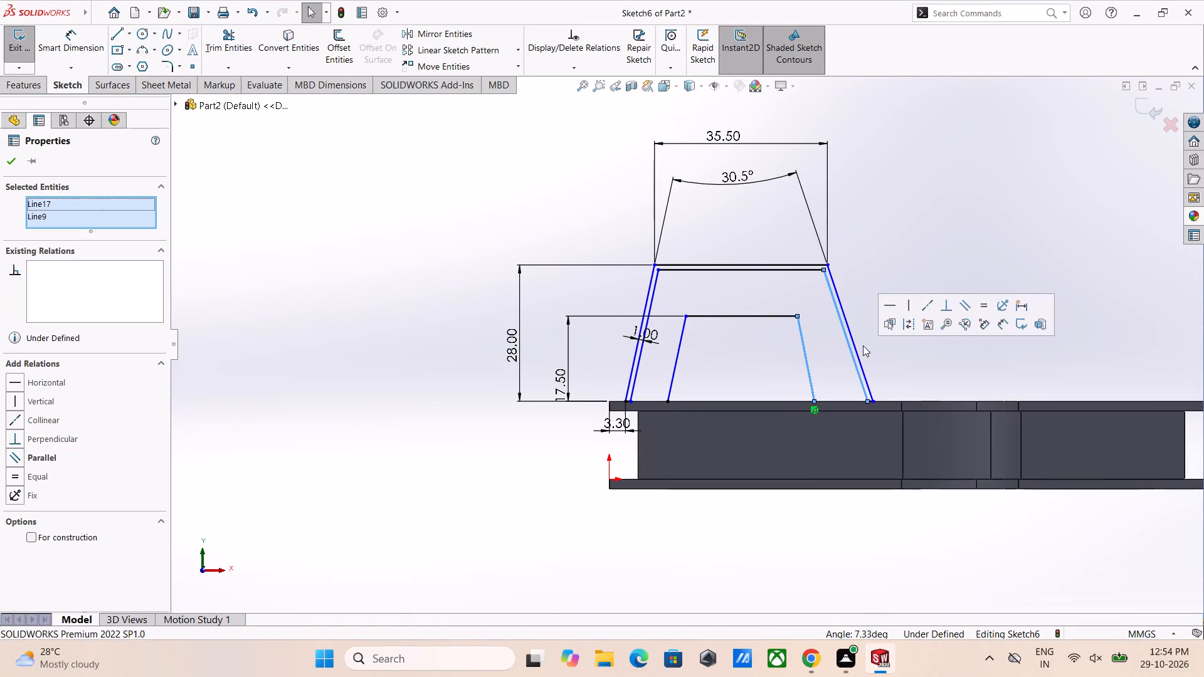
pyautogui.click(968, 303)
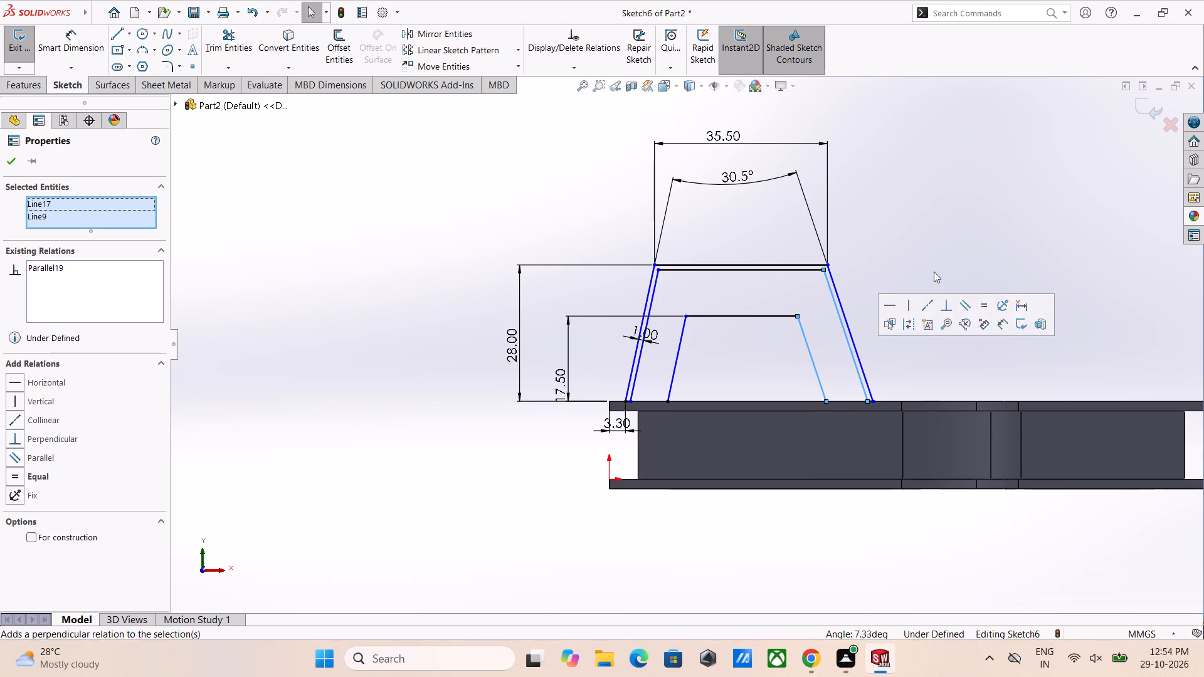
pyautogui.click(932, 269)
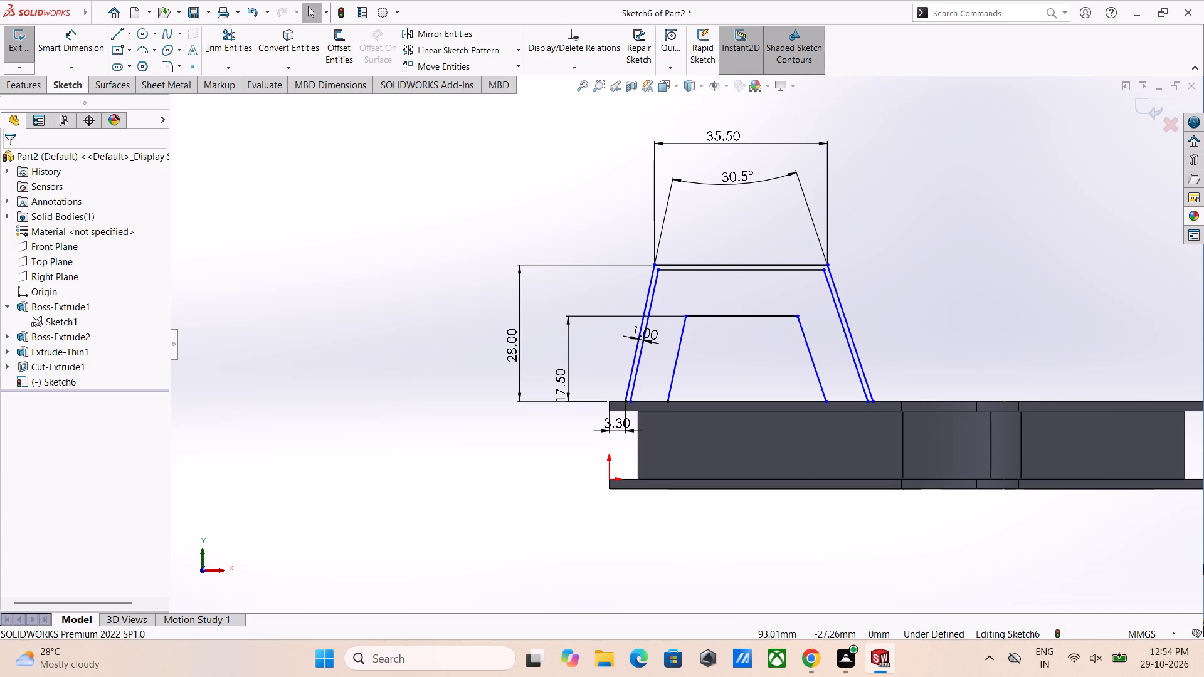
# Dimension the nested trapezoid's top line at 20.22 mm.
pyautogui.moveTo(1003, 255); pyautogui.dragTo(1011, 177, button='right')
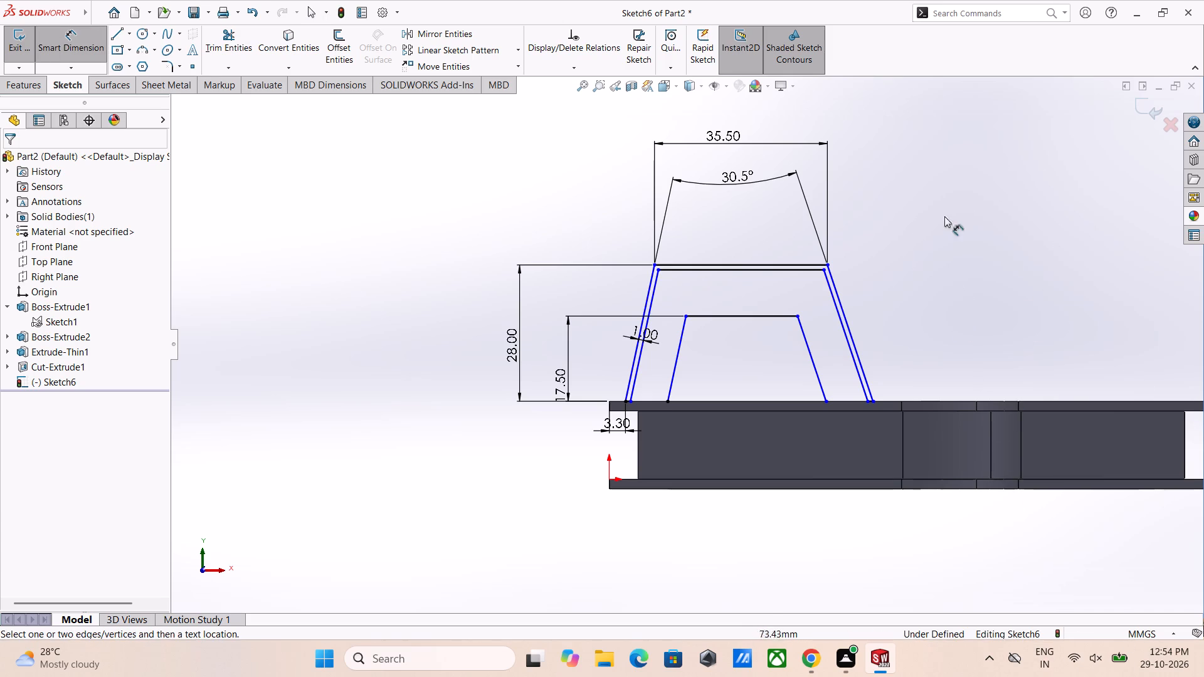
pyautogui.moveTo(749, 316); pyautogui.dragTo(747, 308)
pyautogui.click(894, 229)
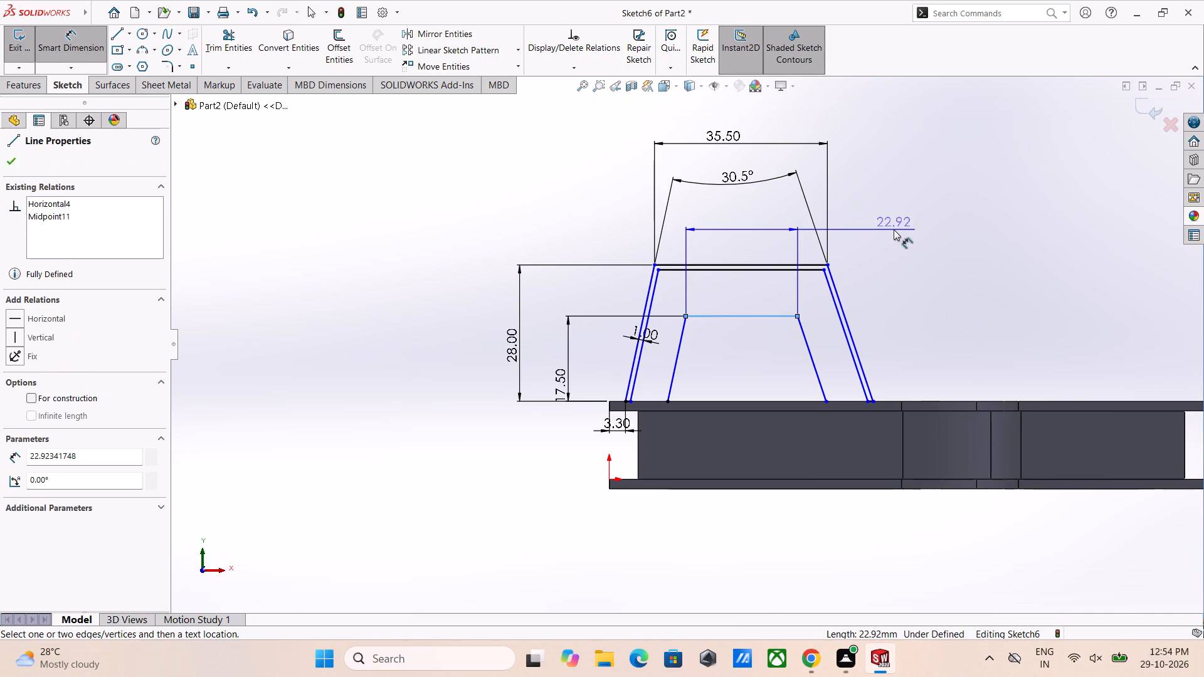
pyautogui.write('20.22')
pyautogui.press('Return')
pyautogui.click(897, 367)
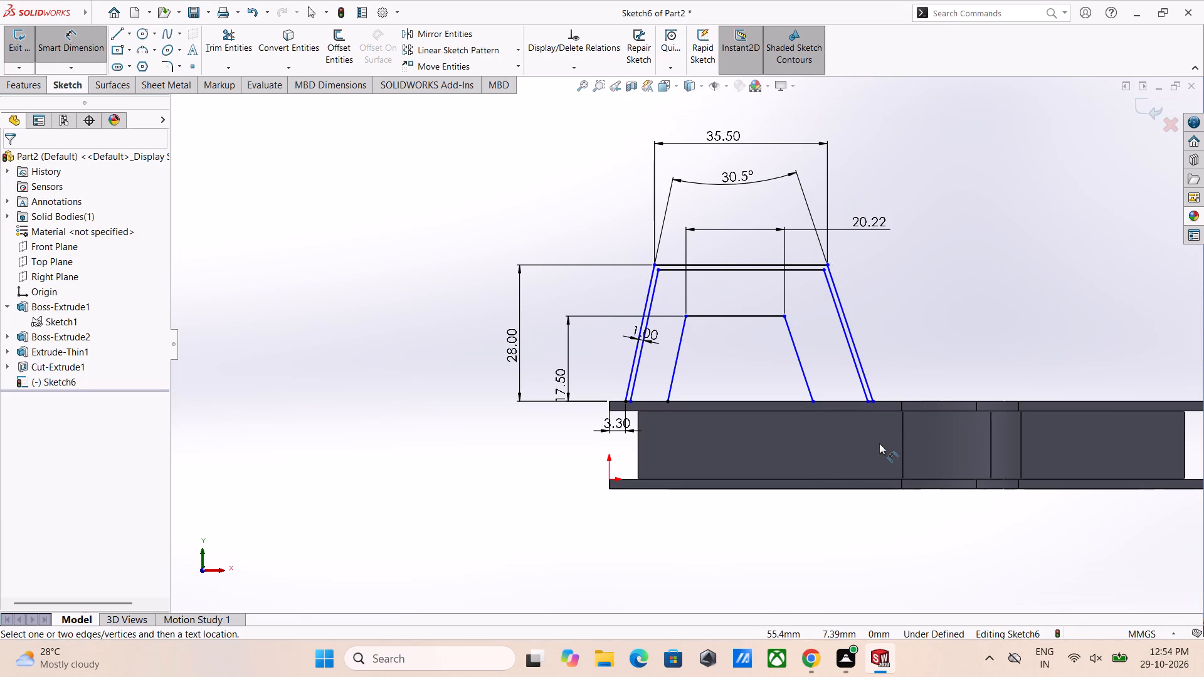
pyautogui.press('Escape')
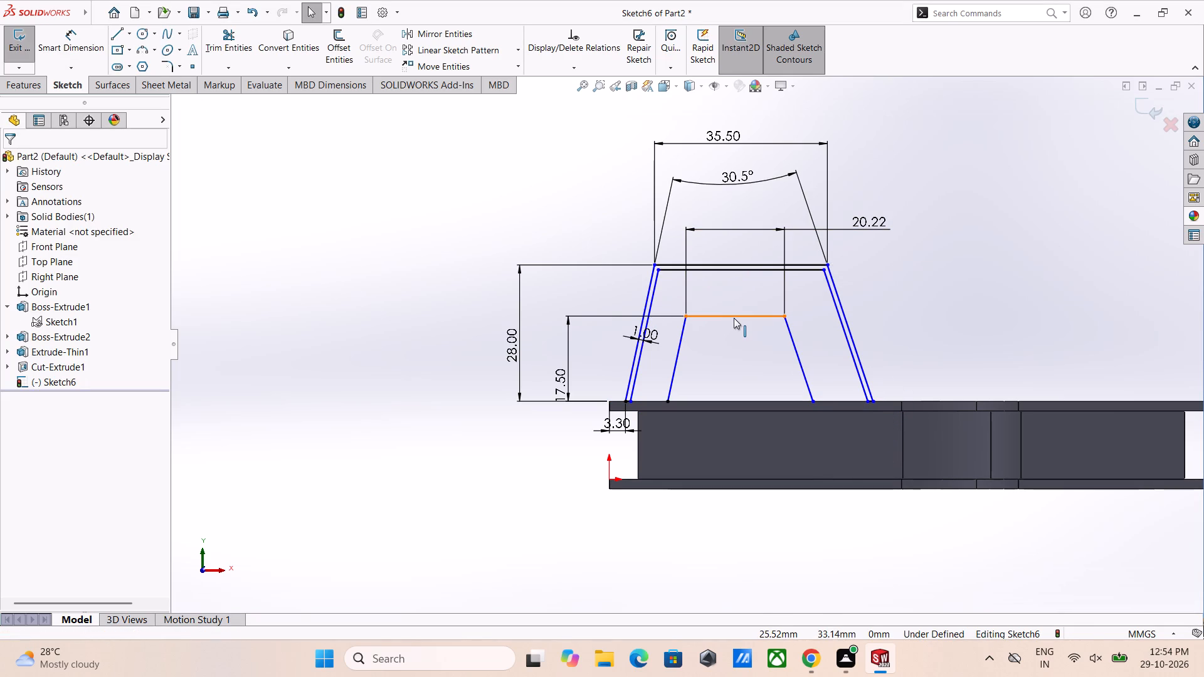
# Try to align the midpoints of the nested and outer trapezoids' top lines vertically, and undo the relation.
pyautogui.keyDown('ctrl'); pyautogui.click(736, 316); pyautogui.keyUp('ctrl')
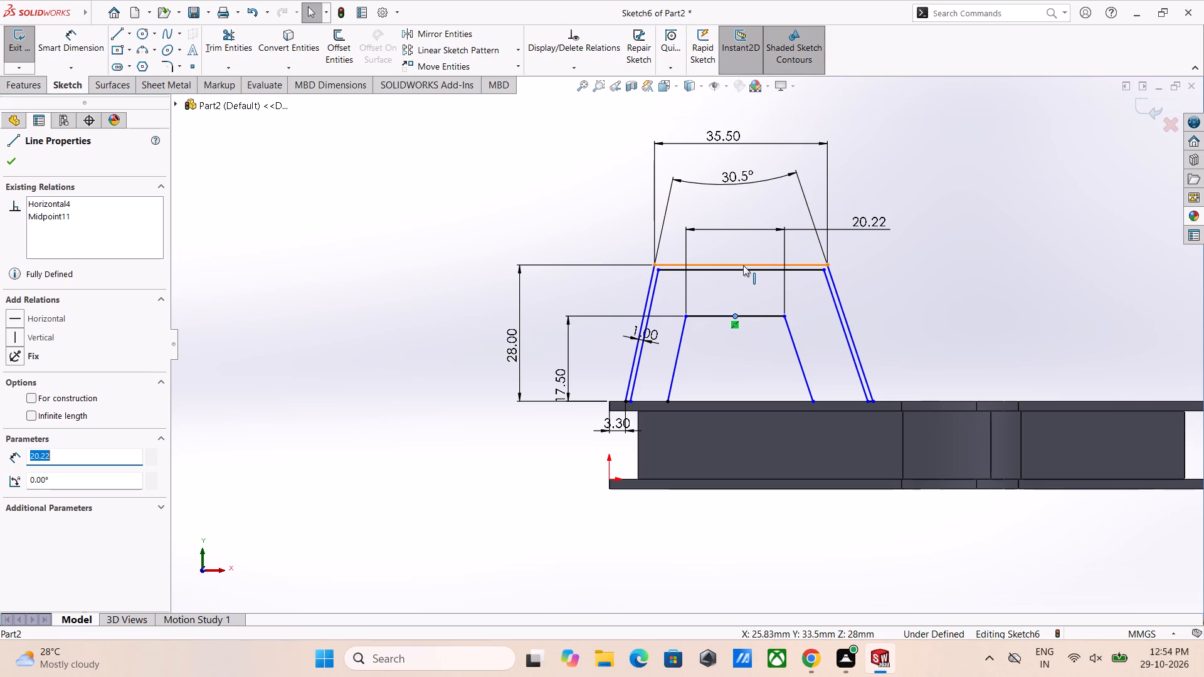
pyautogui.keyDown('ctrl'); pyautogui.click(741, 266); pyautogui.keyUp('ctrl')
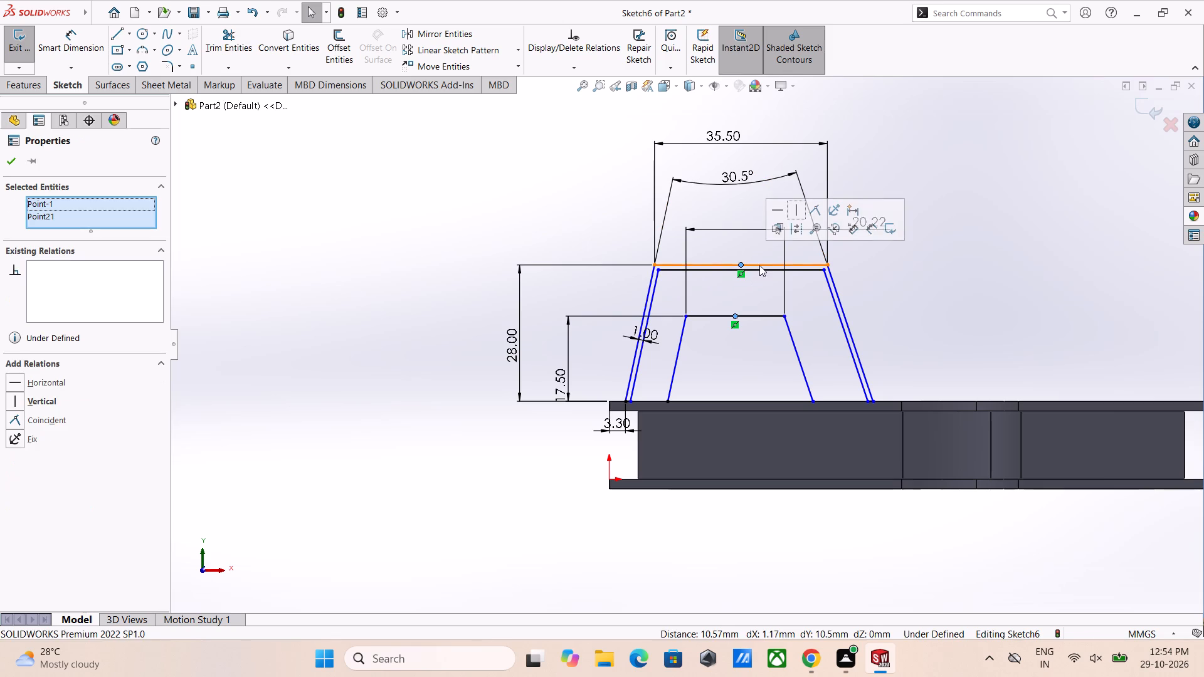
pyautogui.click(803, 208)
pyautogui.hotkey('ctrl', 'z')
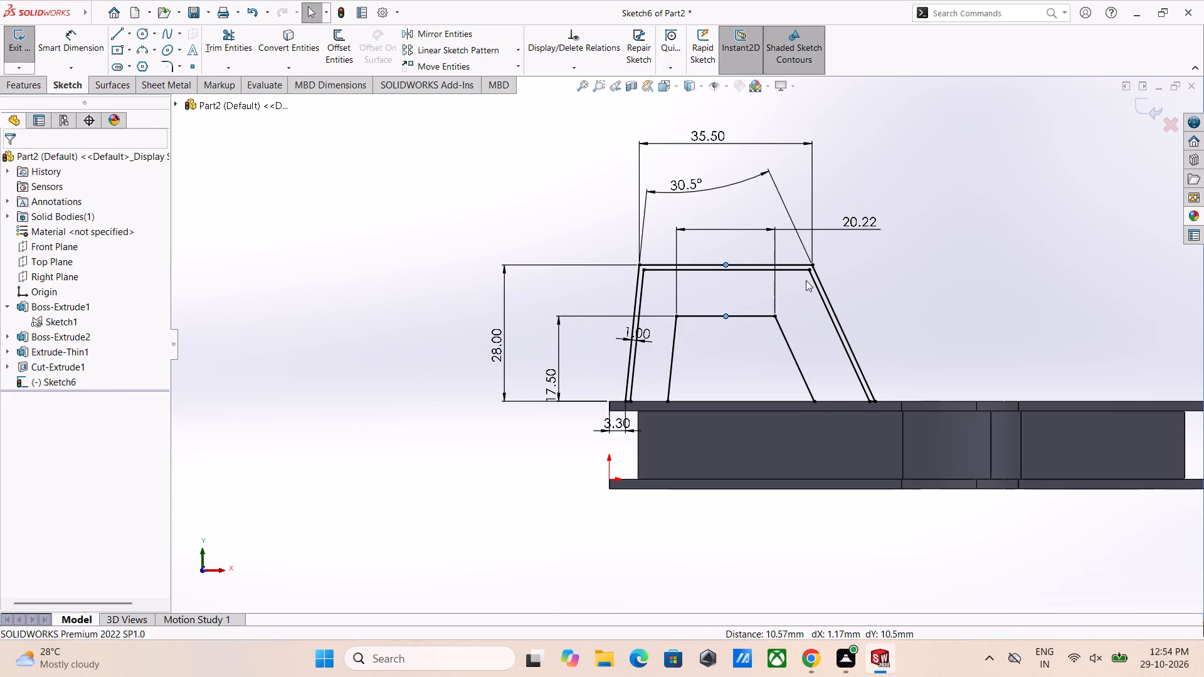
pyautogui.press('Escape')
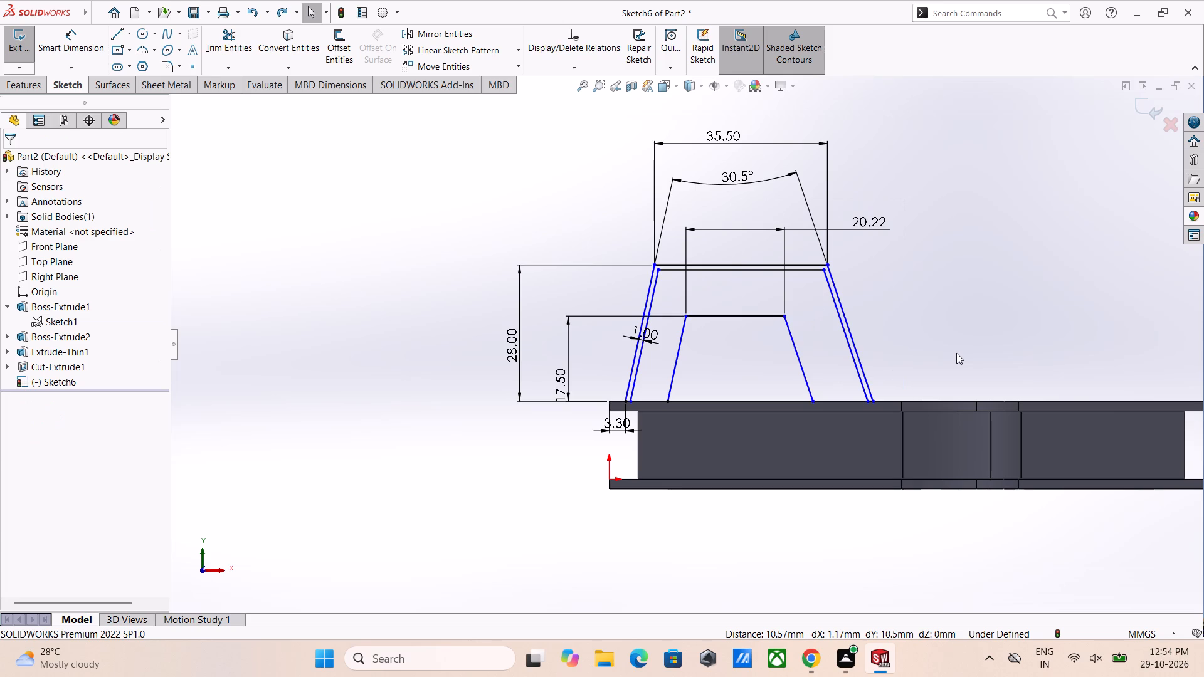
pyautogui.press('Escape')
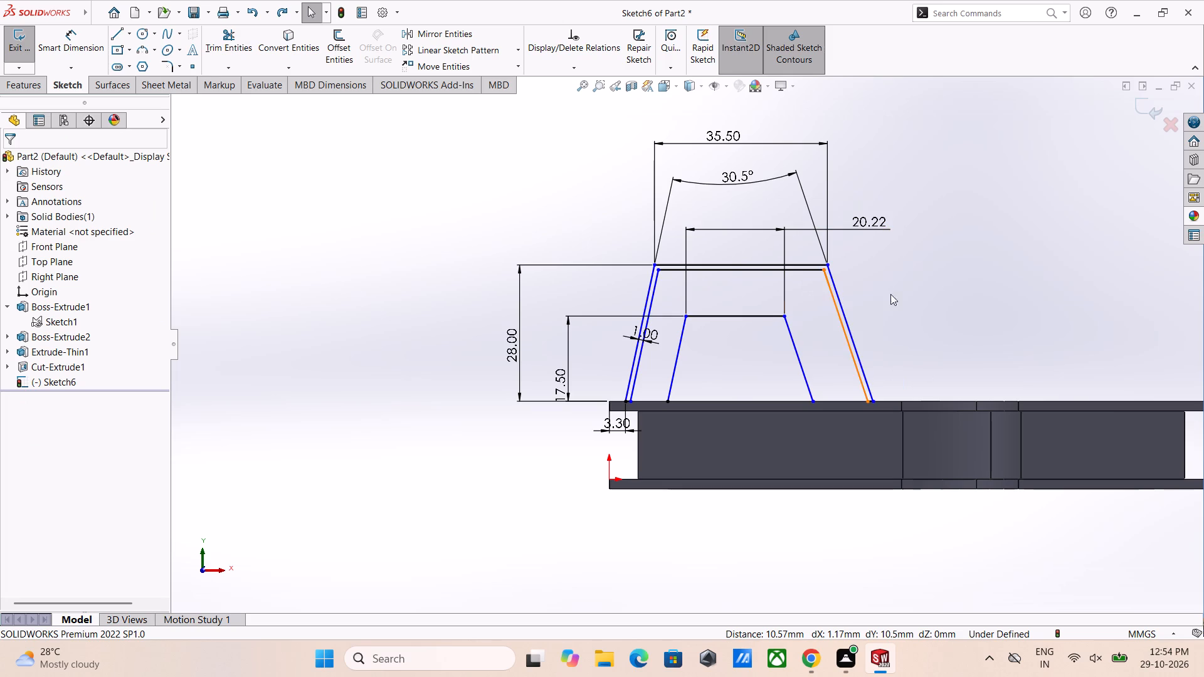
# Sketch a nearly vertical construction line about 67 mm long, from above the outer trapezoid's top midpoint to below the frames.
pyautogui.moveTo(960, 295); pyautogui.dragTo(870, 302, button='right')
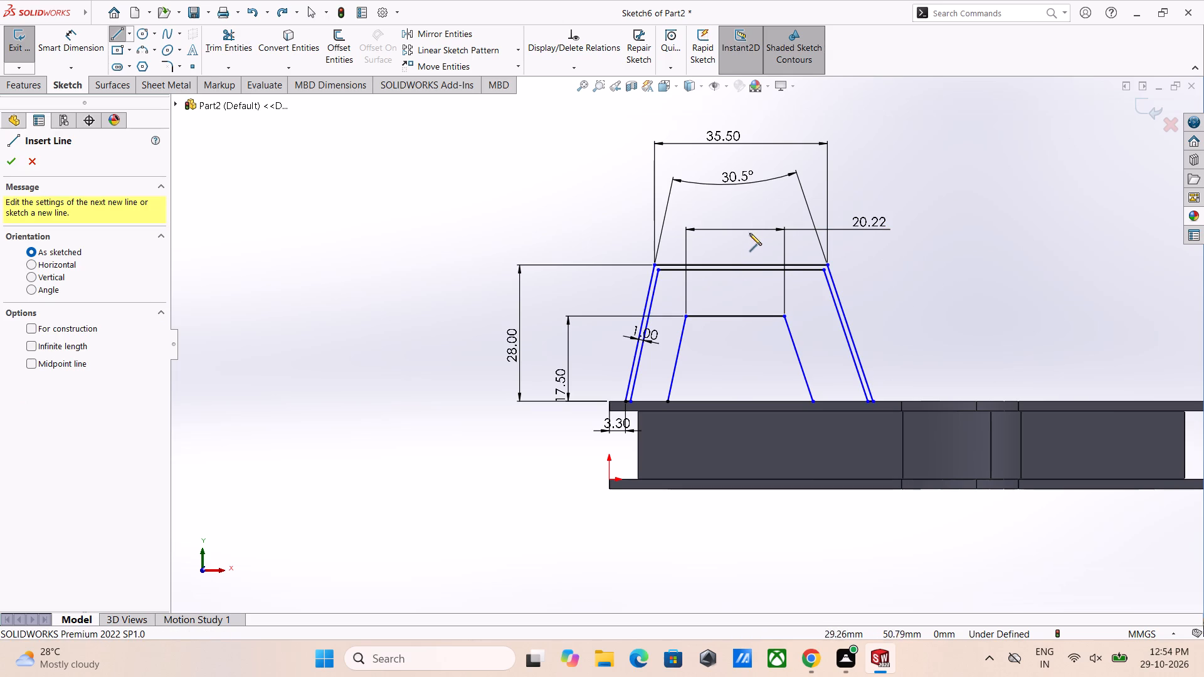
pyautogui.click(741, 248)
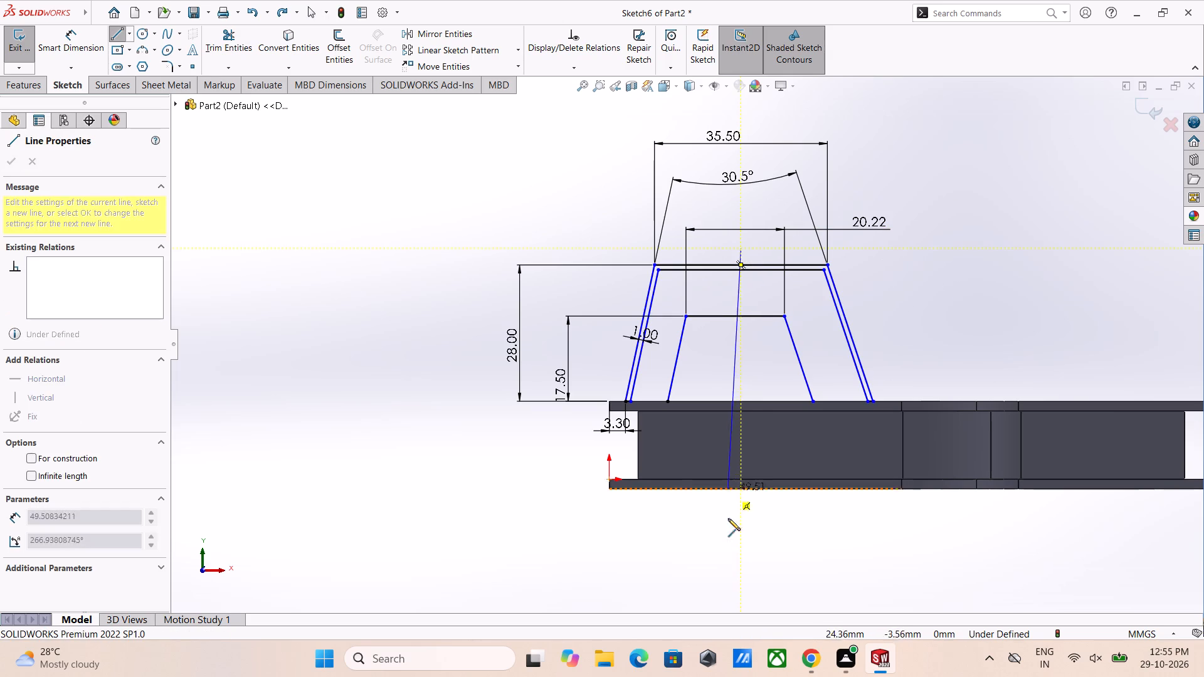
pyautogui.click(735, 574)
pyautogui.rightClick(735, 574)
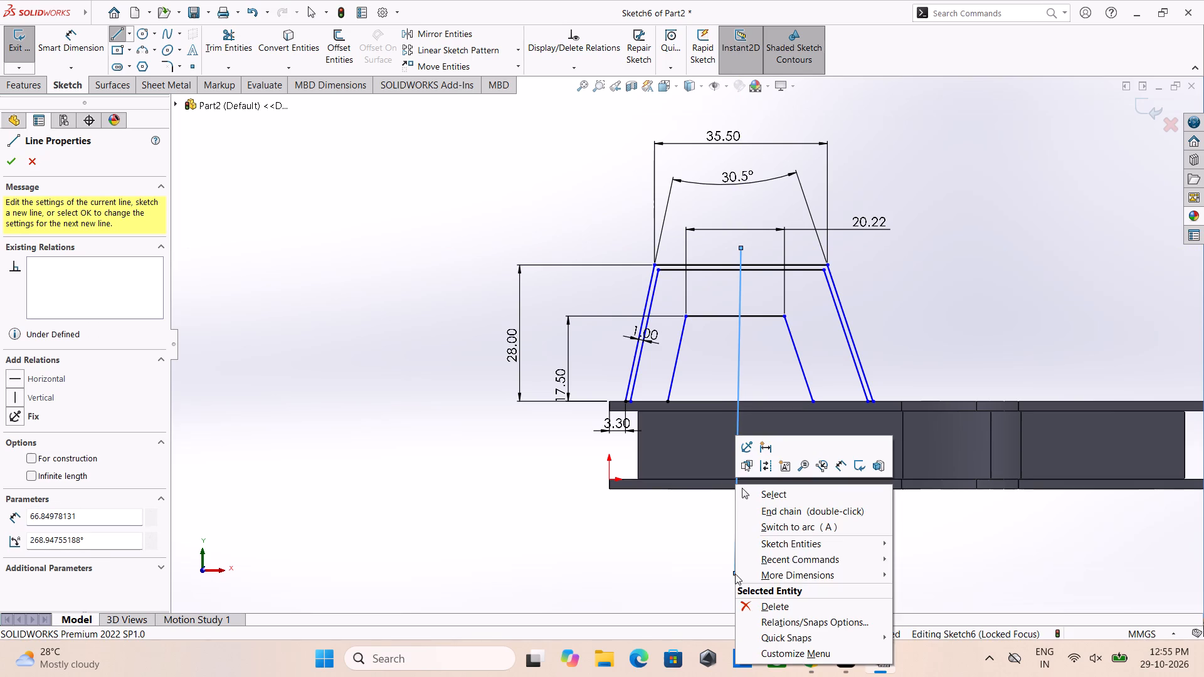
pyautogui.click(768, 466)
pyautogui.press('Escape')
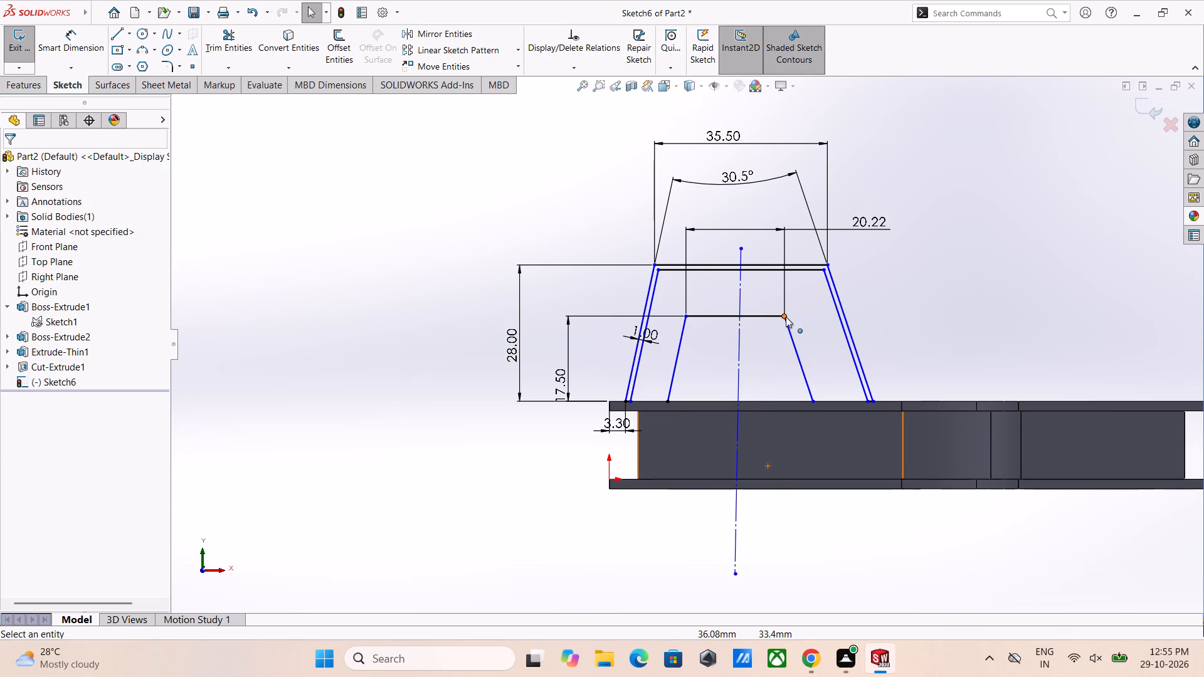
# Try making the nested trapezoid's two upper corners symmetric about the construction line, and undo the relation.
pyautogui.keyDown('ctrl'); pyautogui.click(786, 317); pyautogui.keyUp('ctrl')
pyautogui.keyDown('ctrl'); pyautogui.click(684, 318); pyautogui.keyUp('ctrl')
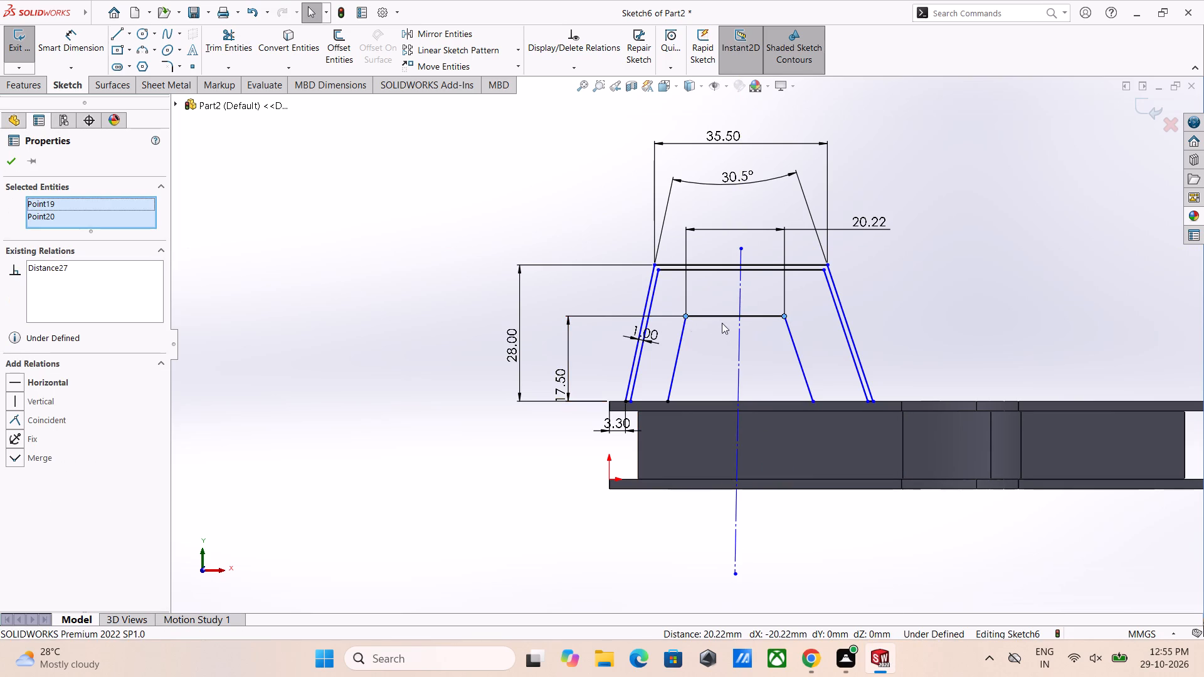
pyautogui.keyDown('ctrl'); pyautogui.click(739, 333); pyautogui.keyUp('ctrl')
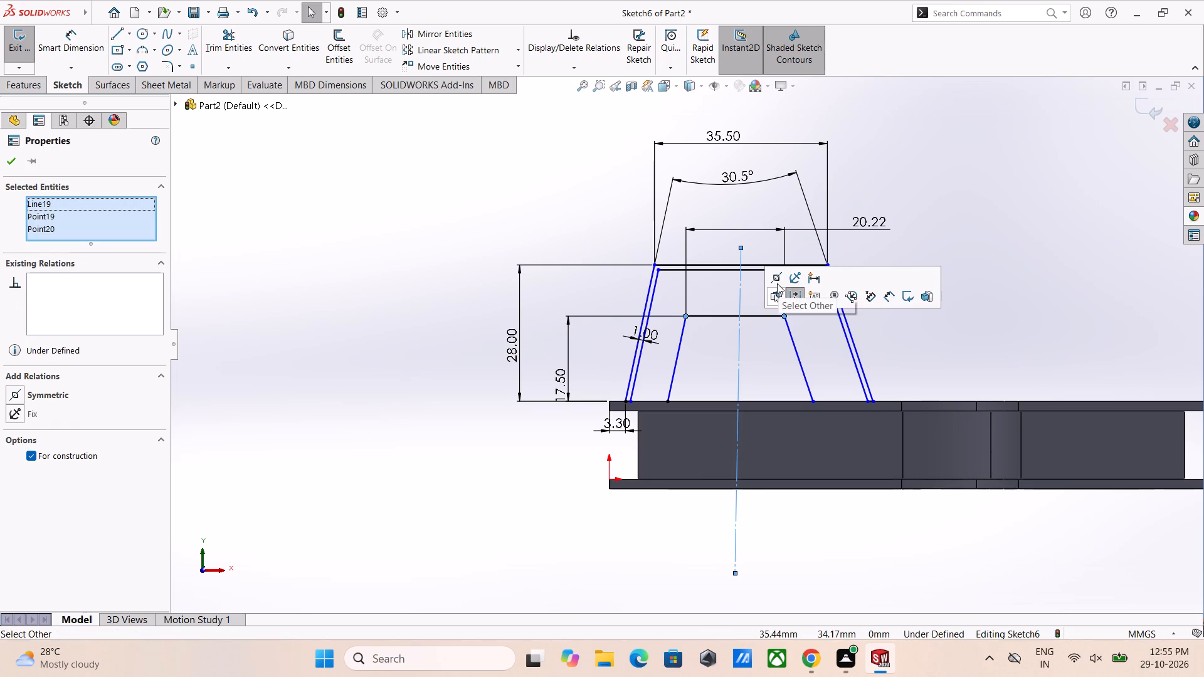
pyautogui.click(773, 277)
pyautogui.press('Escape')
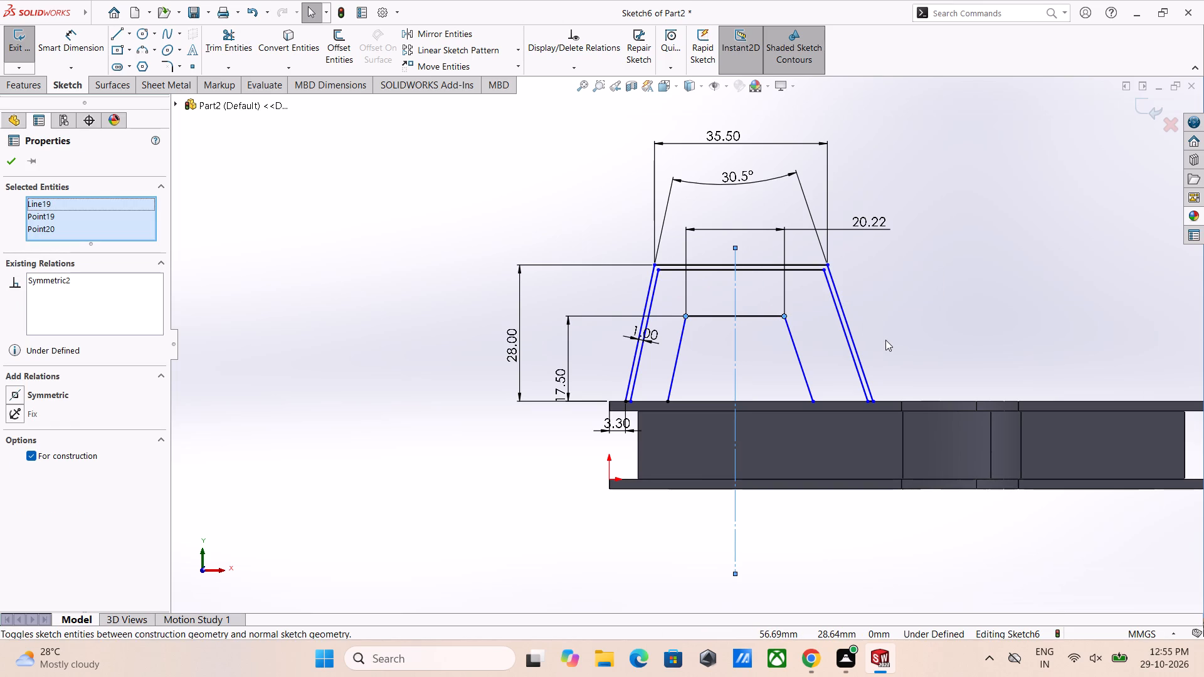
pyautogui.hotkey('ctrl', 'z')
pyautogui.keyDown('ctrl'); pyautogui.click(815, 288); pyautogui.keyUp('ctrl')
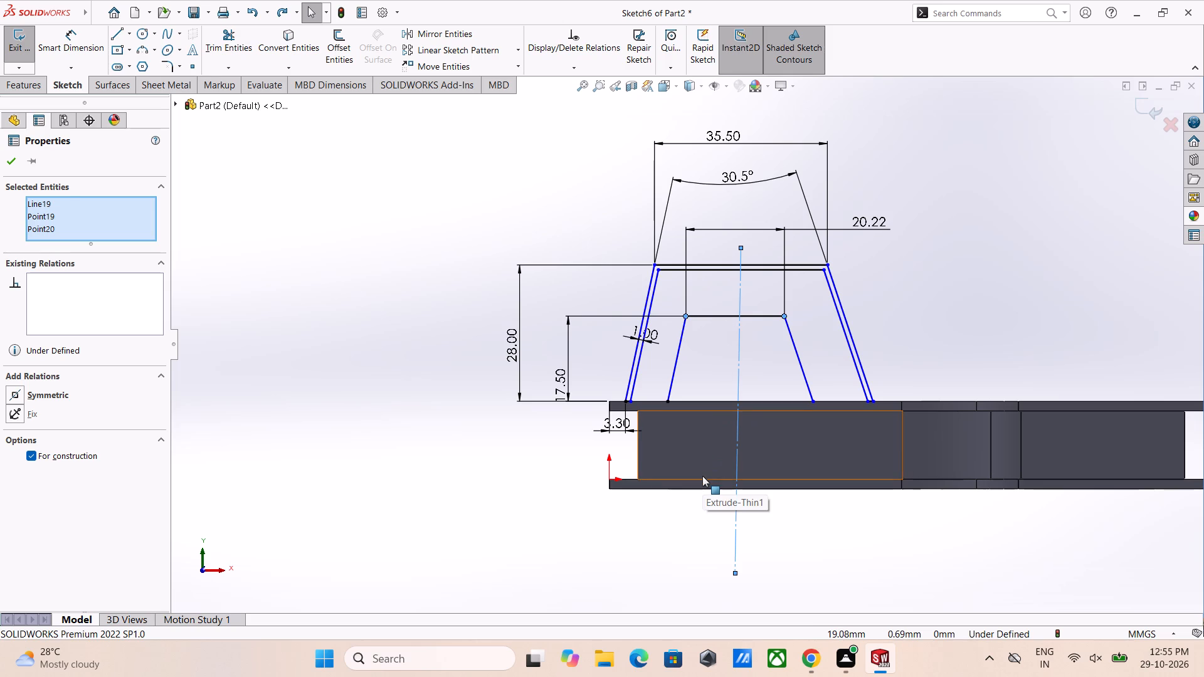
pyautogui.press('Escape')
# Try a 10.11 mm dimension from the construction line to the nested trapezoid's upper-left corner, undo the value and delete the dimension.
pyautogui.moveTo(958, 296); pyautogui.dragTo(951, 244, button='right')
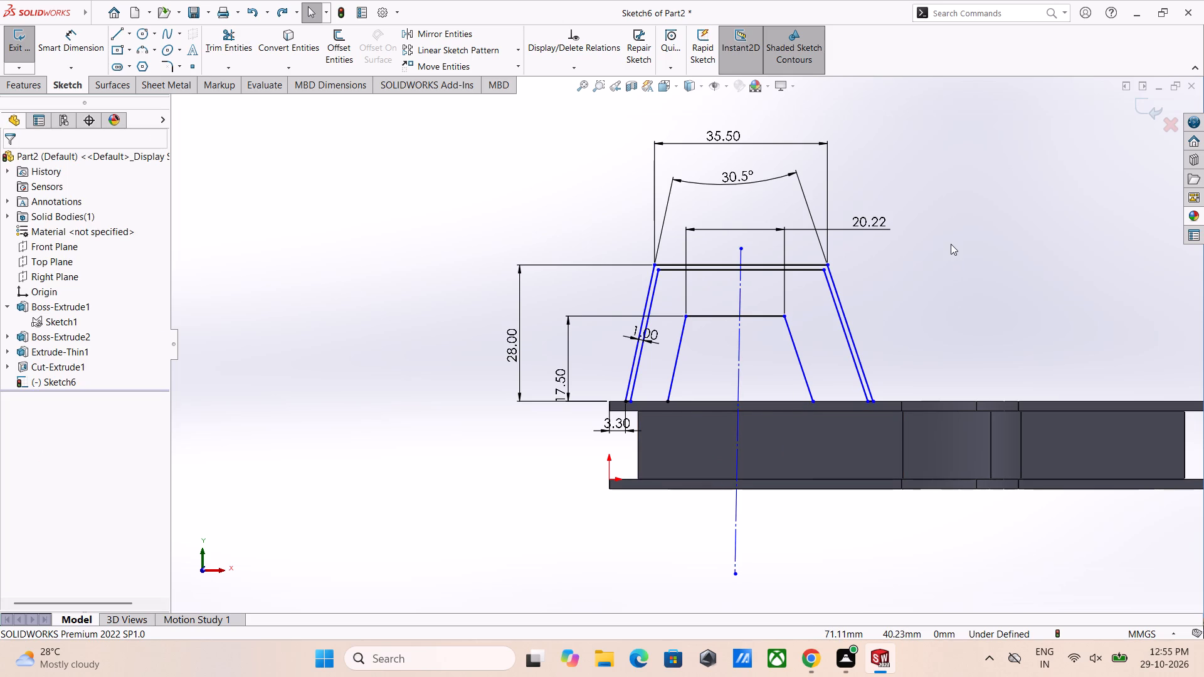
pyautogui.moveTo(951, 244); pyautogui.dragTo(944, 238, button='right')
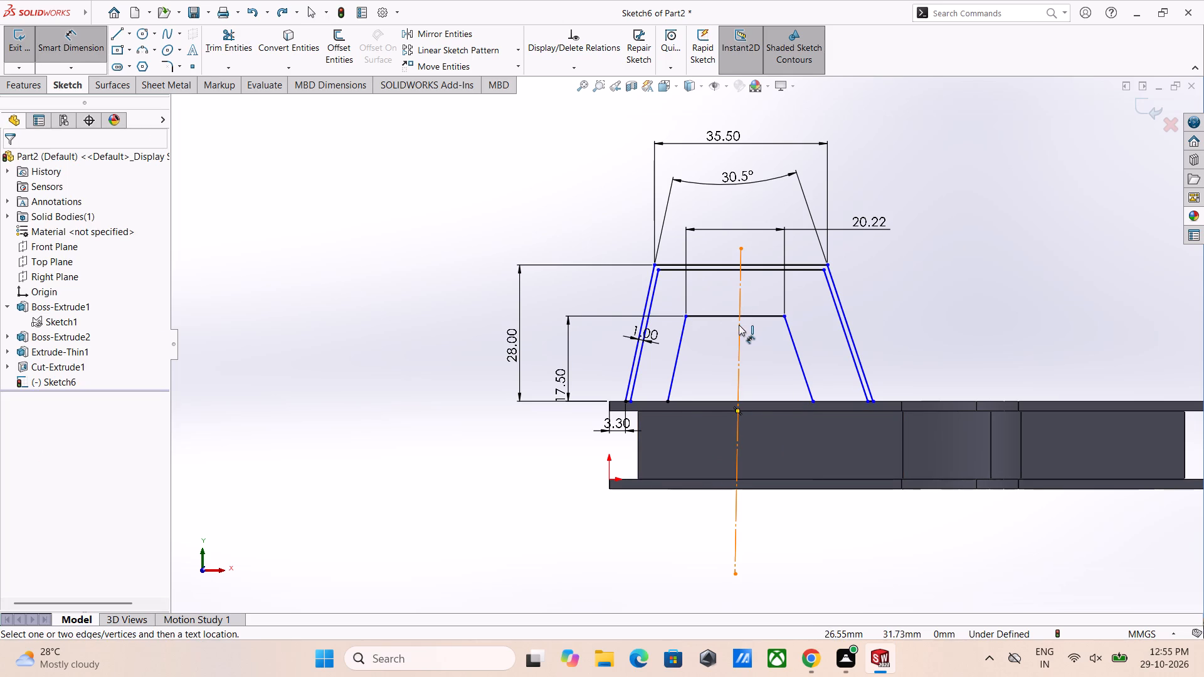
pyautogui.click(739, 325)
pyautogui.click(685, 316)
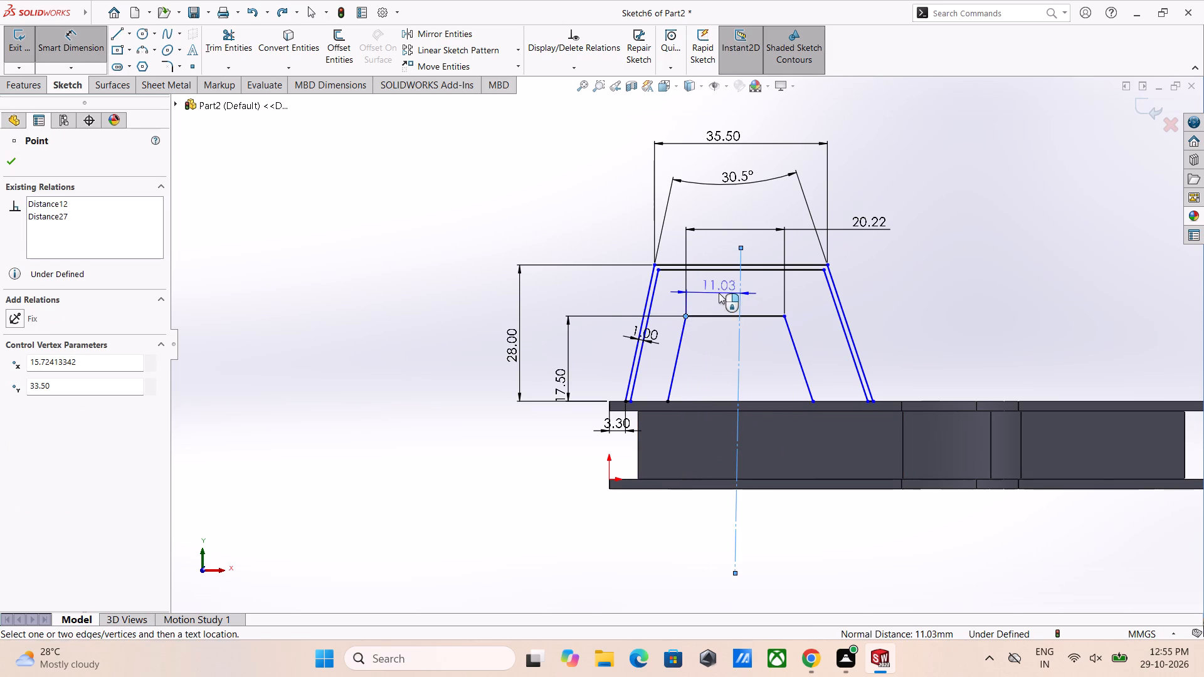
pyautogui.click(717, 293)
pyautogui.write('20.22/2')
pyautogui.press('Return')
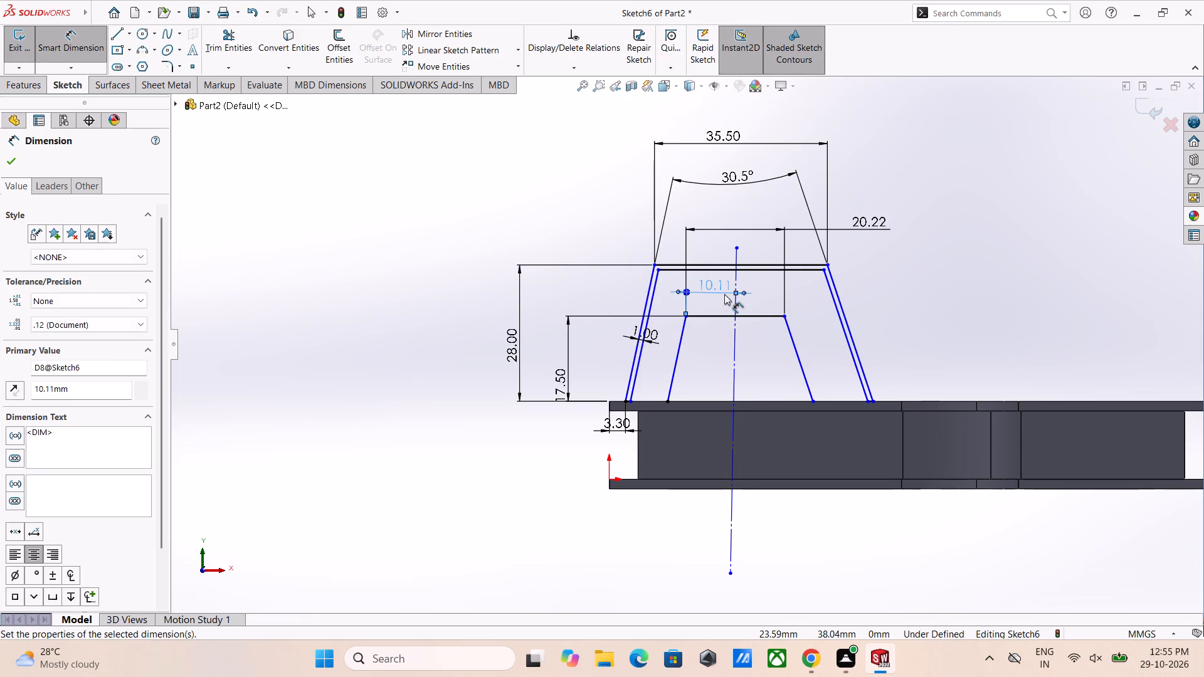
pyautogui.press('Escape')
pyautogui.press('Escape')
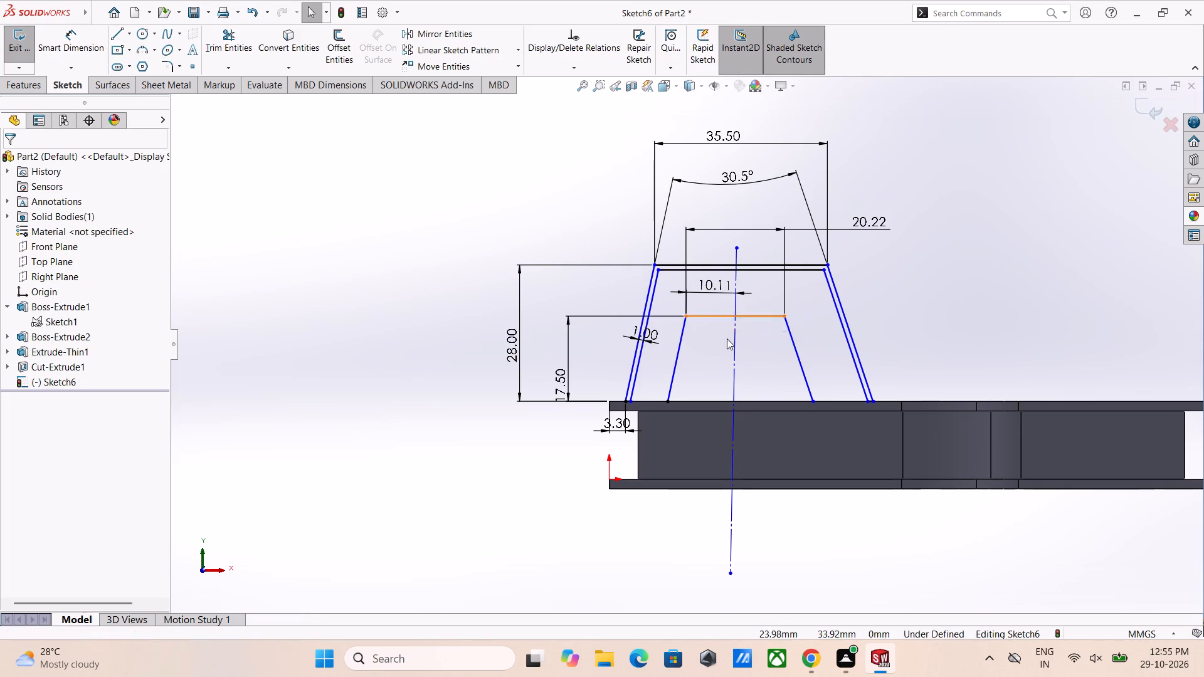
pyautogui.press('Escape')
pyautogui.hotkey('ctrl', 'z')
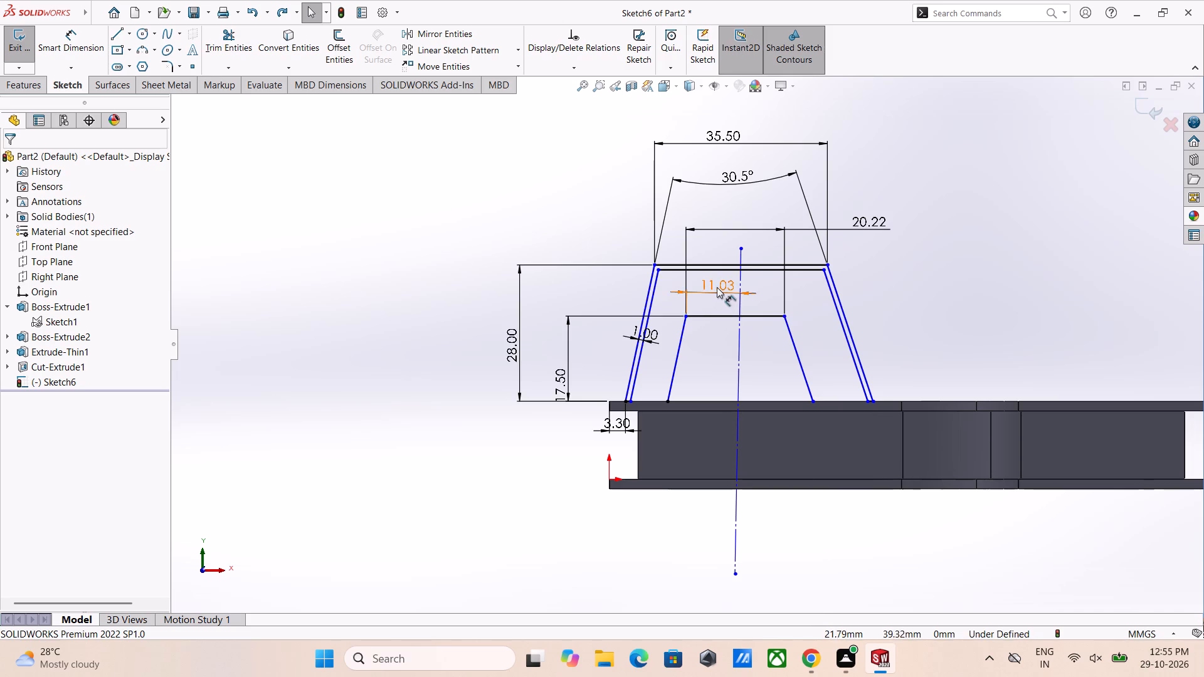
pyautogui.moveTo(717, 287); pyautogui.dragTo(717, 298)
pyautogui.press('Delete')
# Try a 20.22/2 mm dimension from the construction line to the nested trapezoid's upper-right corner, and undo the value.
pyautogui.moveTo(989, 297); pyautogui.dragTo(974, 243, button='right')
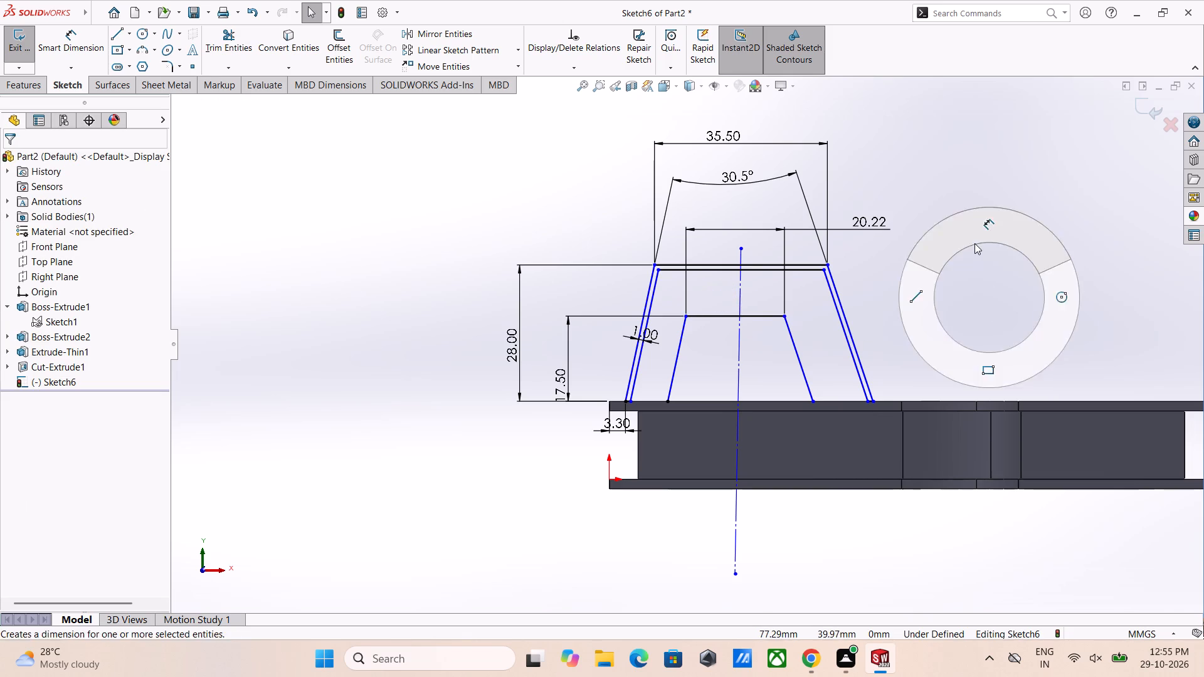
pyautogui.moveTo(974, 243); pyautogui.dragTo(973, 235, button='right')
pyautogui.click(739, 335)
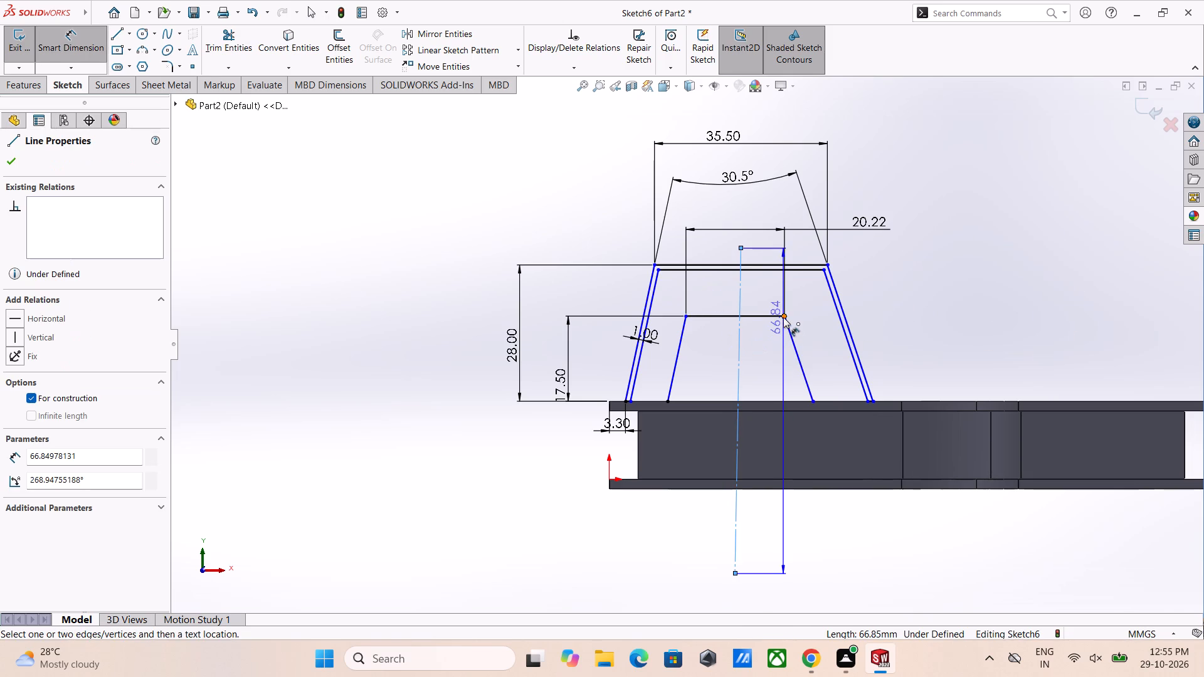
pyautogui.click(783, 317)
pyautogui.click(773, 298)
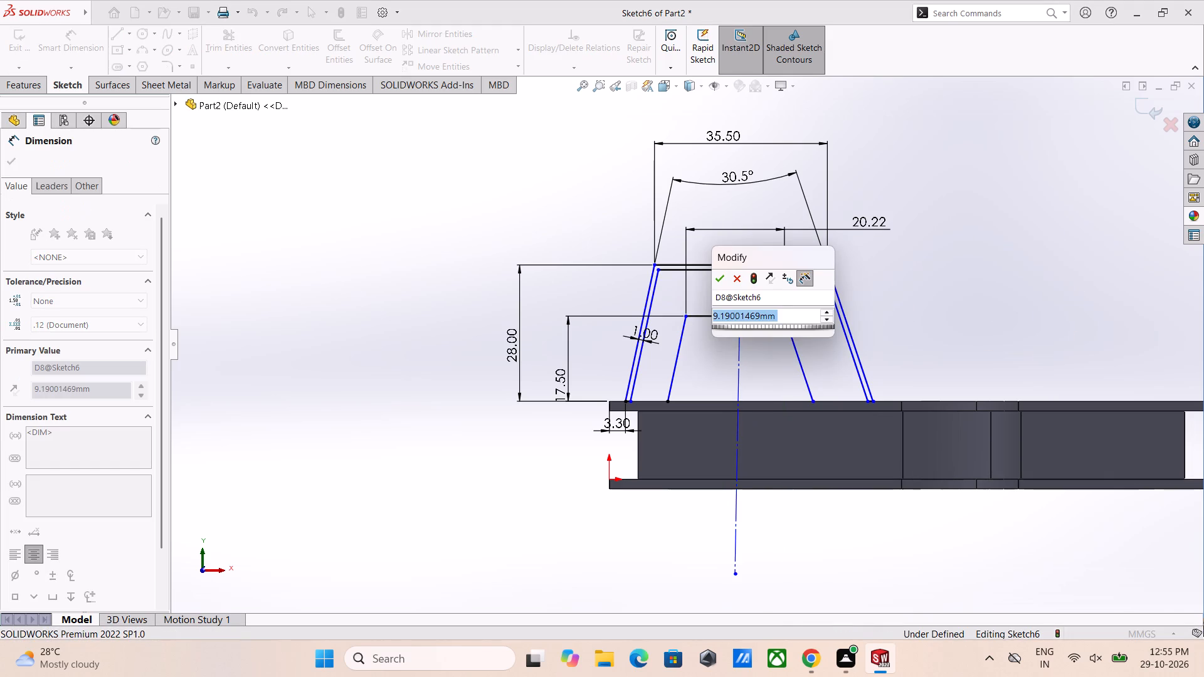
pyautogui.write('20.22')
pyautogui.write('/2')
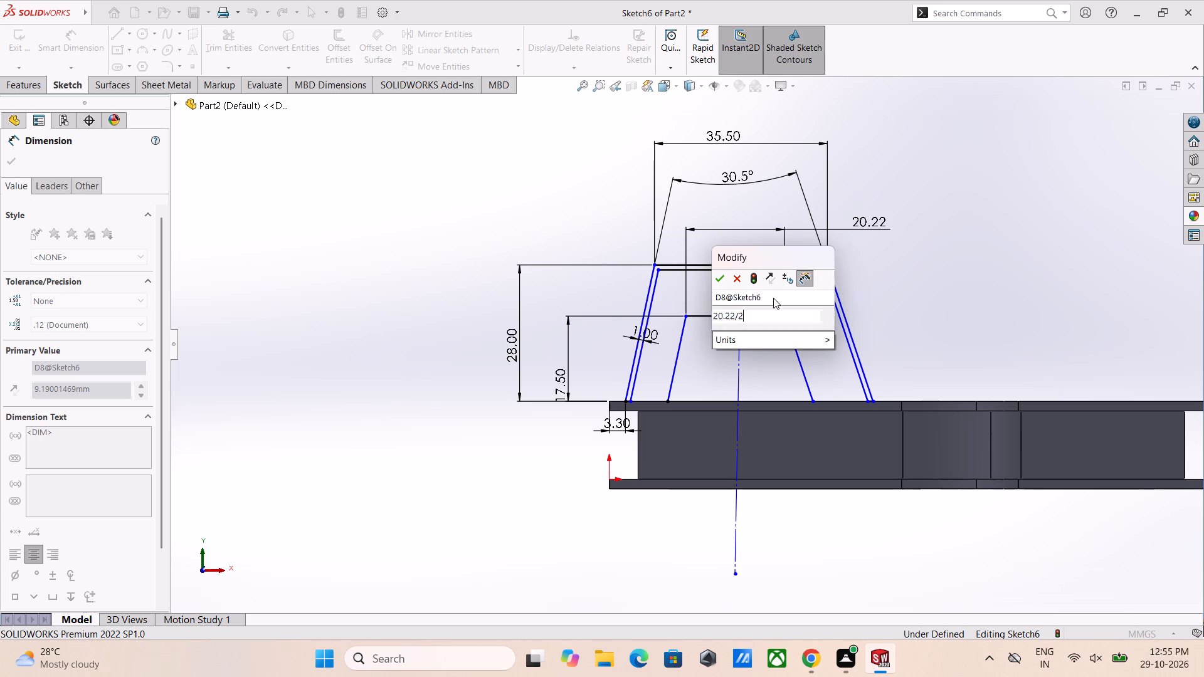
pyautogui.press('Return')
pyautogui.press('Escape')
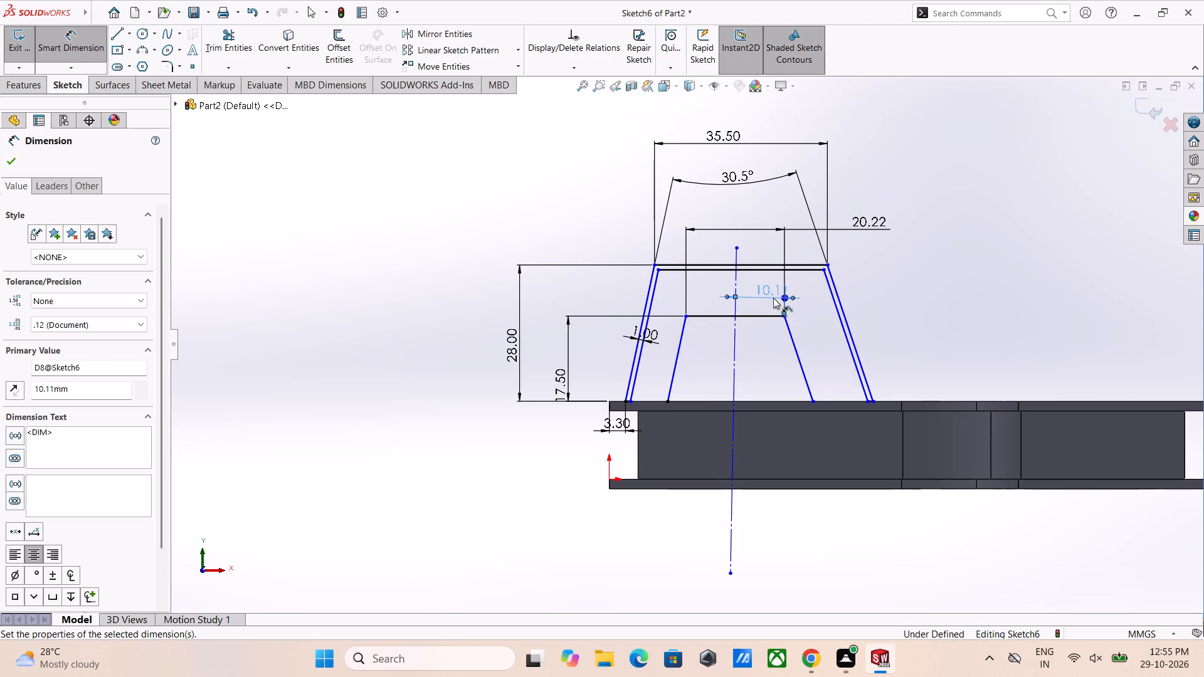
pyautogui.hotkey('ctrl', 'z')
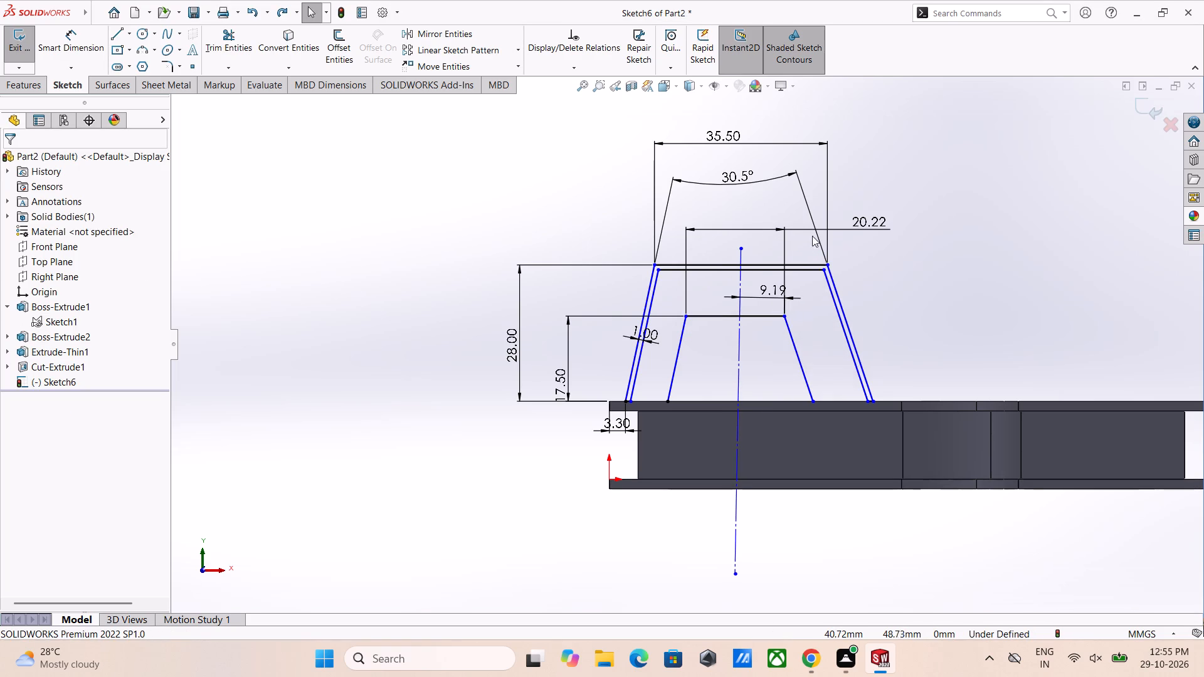
# Delete the slightly slanted construction line together with its dimension to the nested trapezoid's upper-right corner.
pyautogui.click(739, 255)
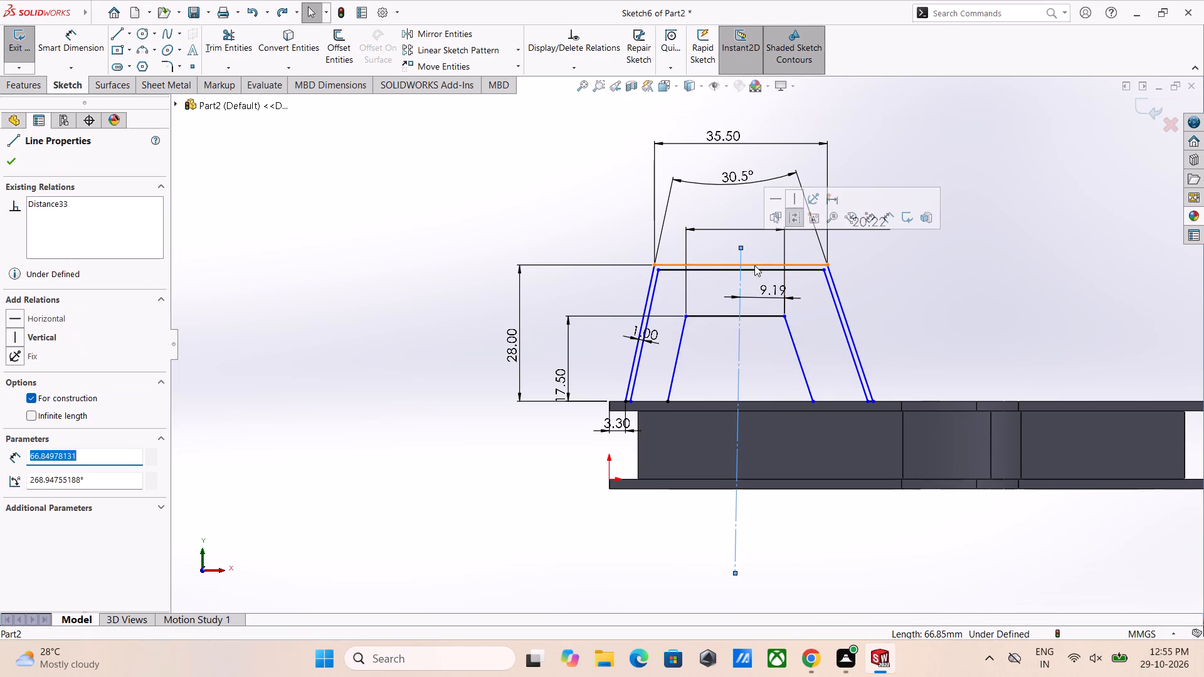
pyautogui.press('Escape')
pyautogui.press('Escape')
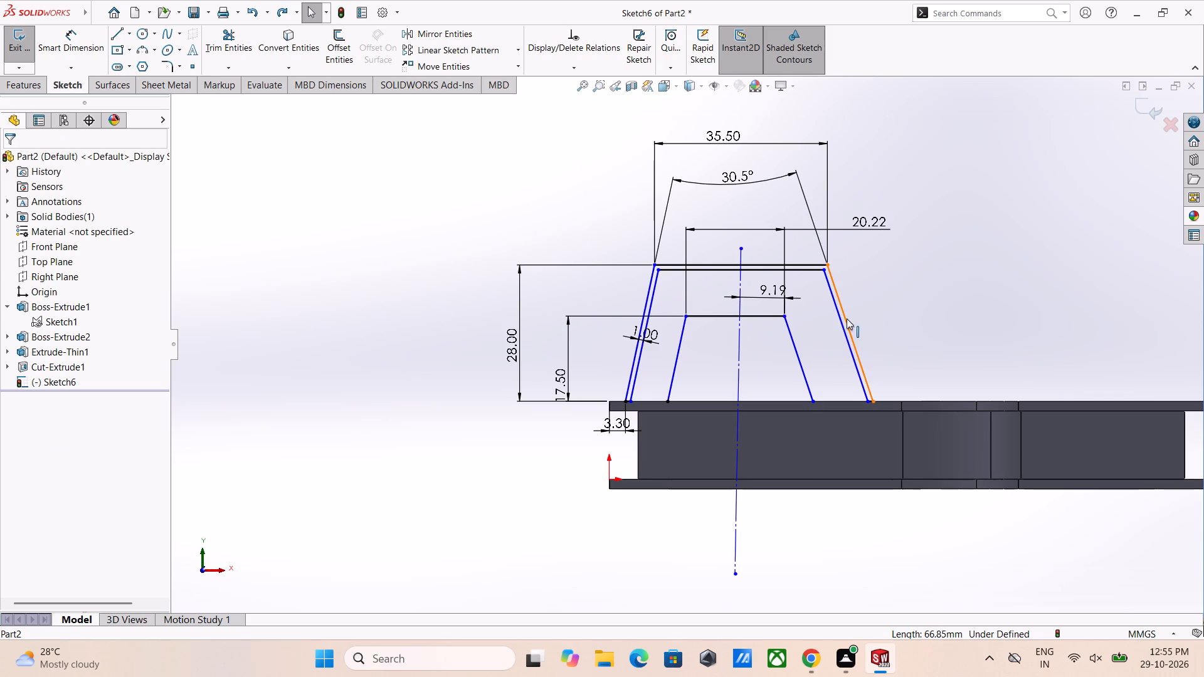
pyautogui.press('Escape')
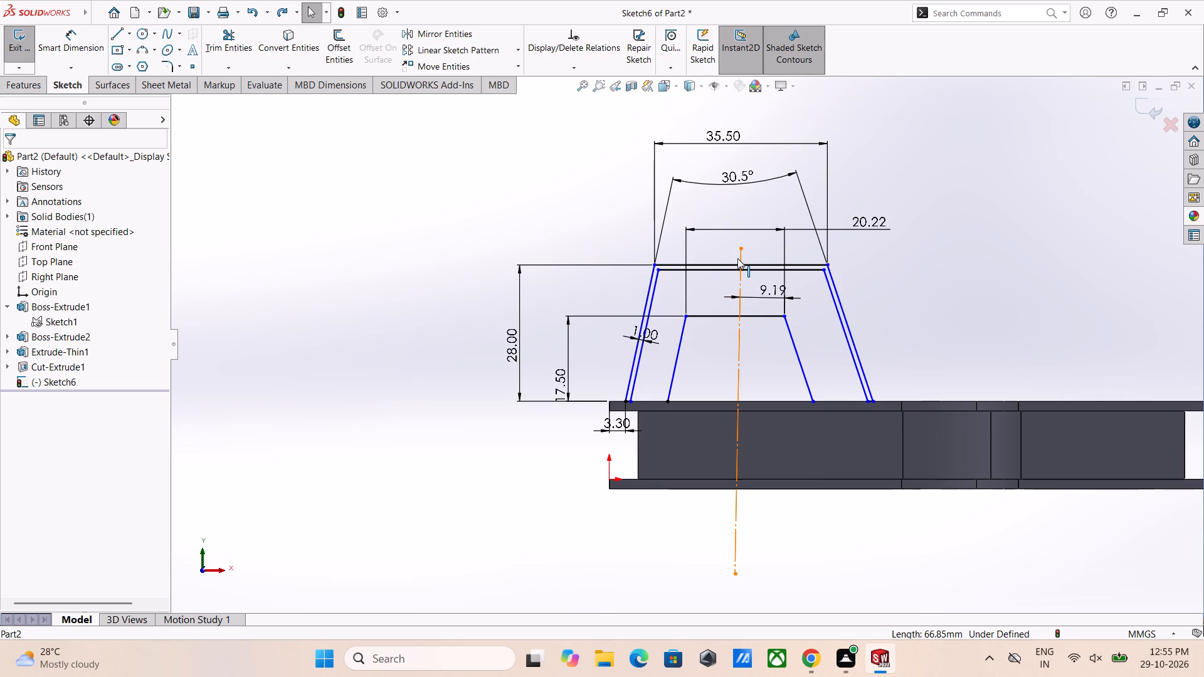
pyautogui.click(742, 253)
pyautogui.press('Delete')
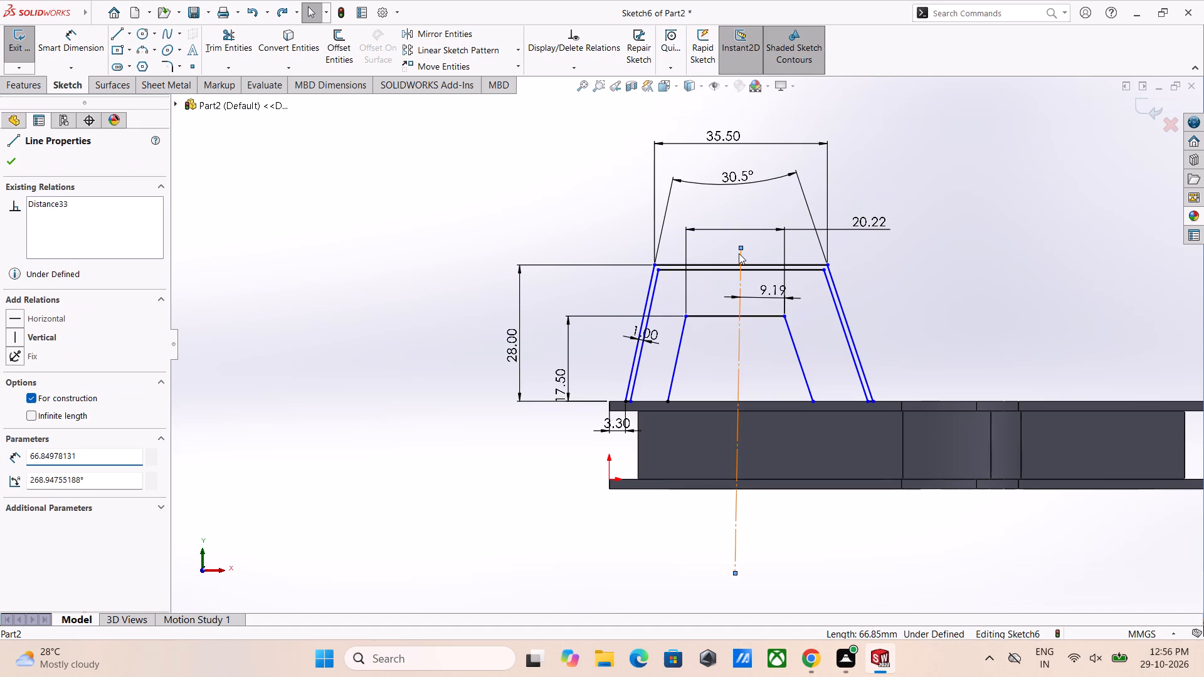
pyautogui.click(532, 332)
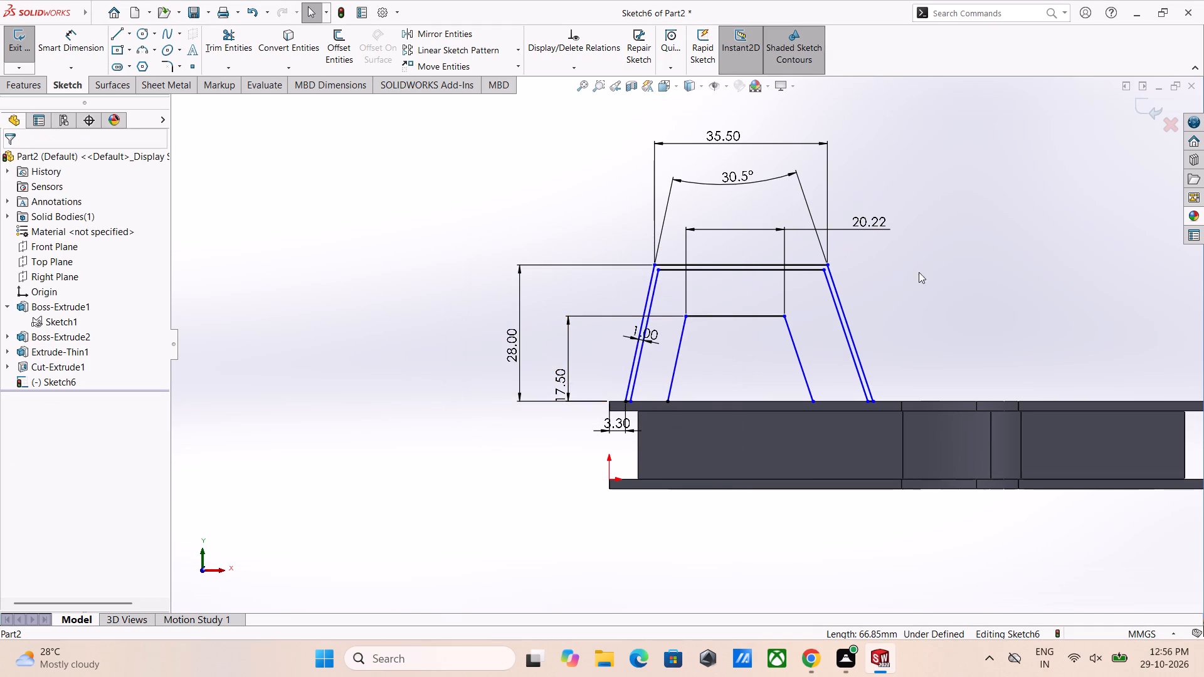
# Sketch a vertical construction line about 63.66 mm long from the outer trapezoid's top midpoint down to below the frames.
pyautogui.moveTo(959, 281); pyautogui.dragTo(872, 281, button='right')
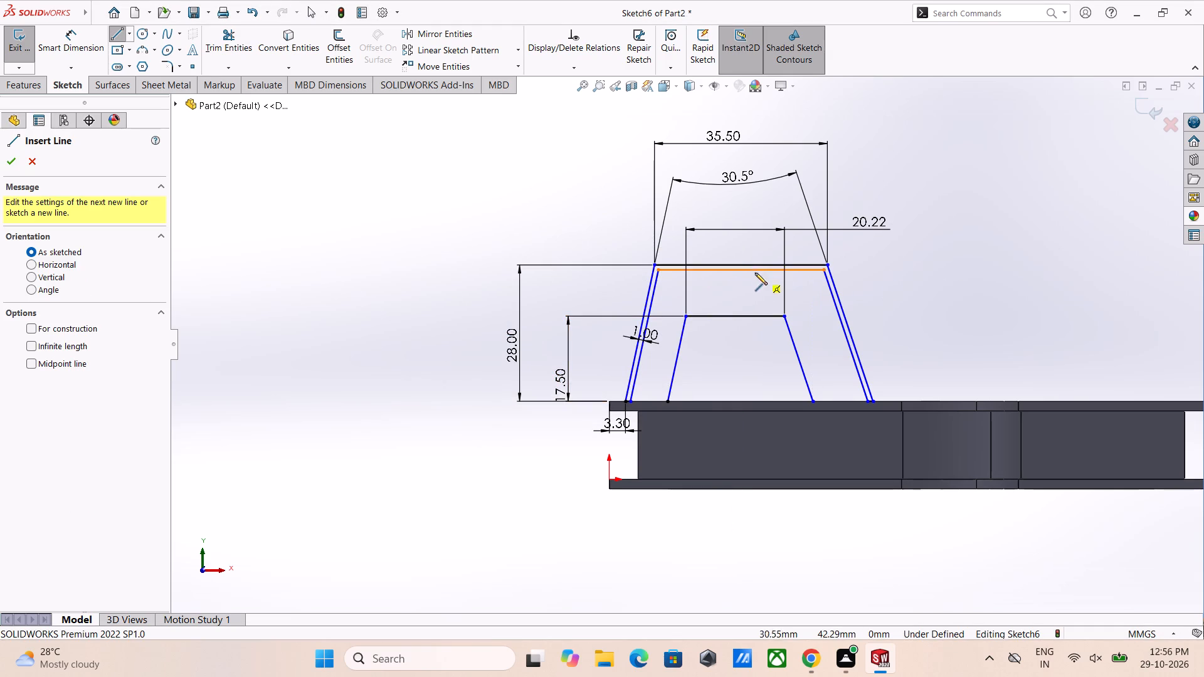
pyautogui.click(740, 265)
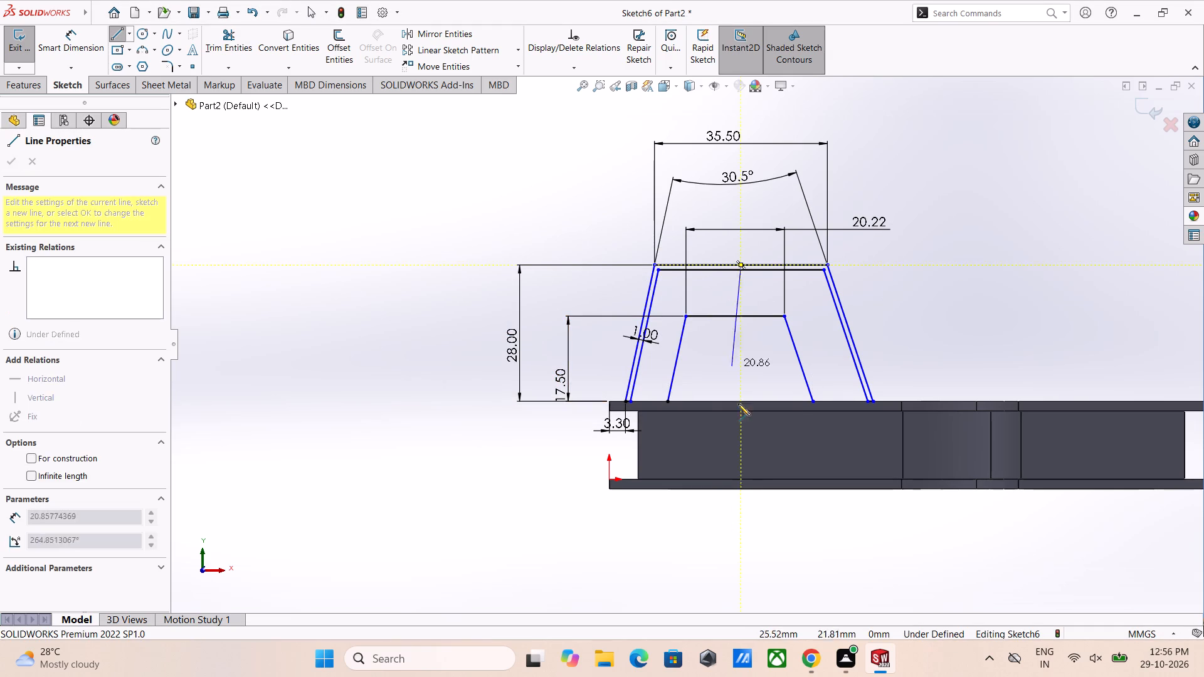
pyautogui.click(744, 575)
pyautogui.rightClick(744, 575)
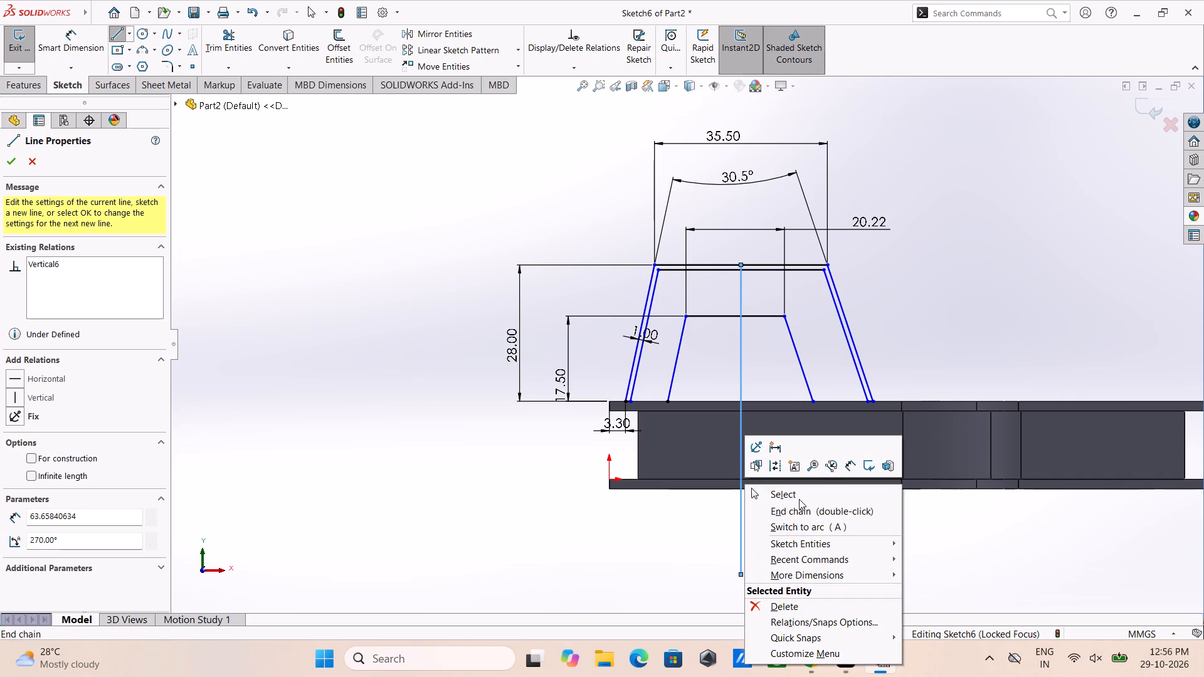
pyautogui.click(774, 459)
pyautogui.click(981, 254)
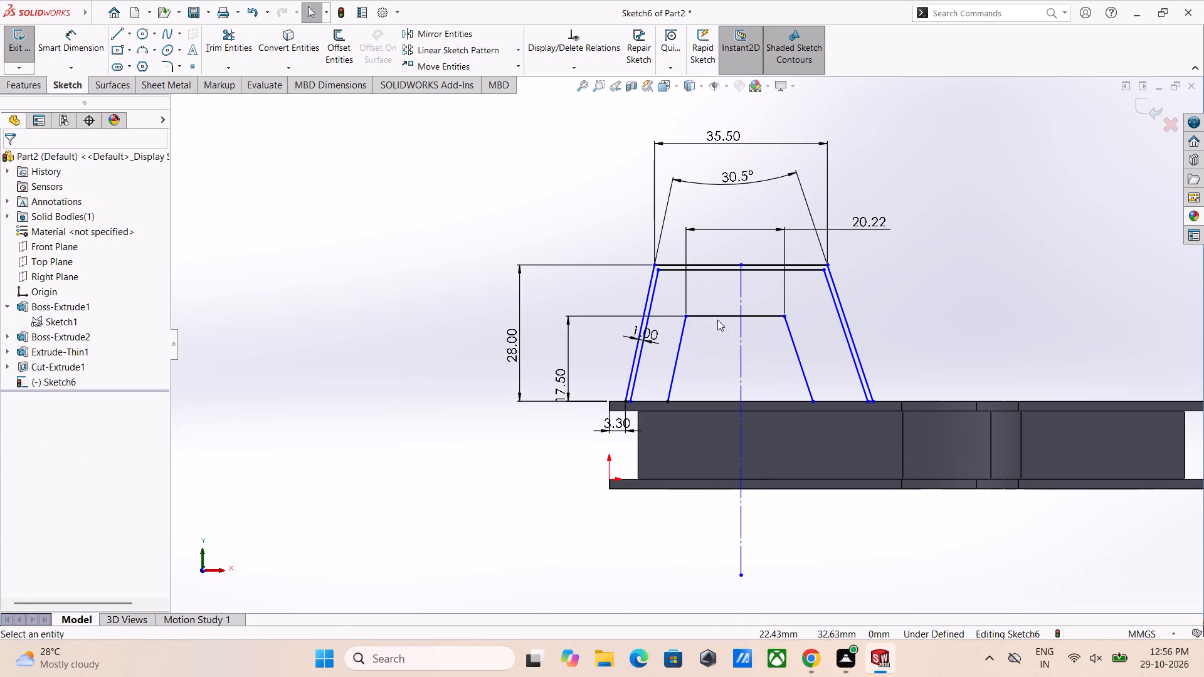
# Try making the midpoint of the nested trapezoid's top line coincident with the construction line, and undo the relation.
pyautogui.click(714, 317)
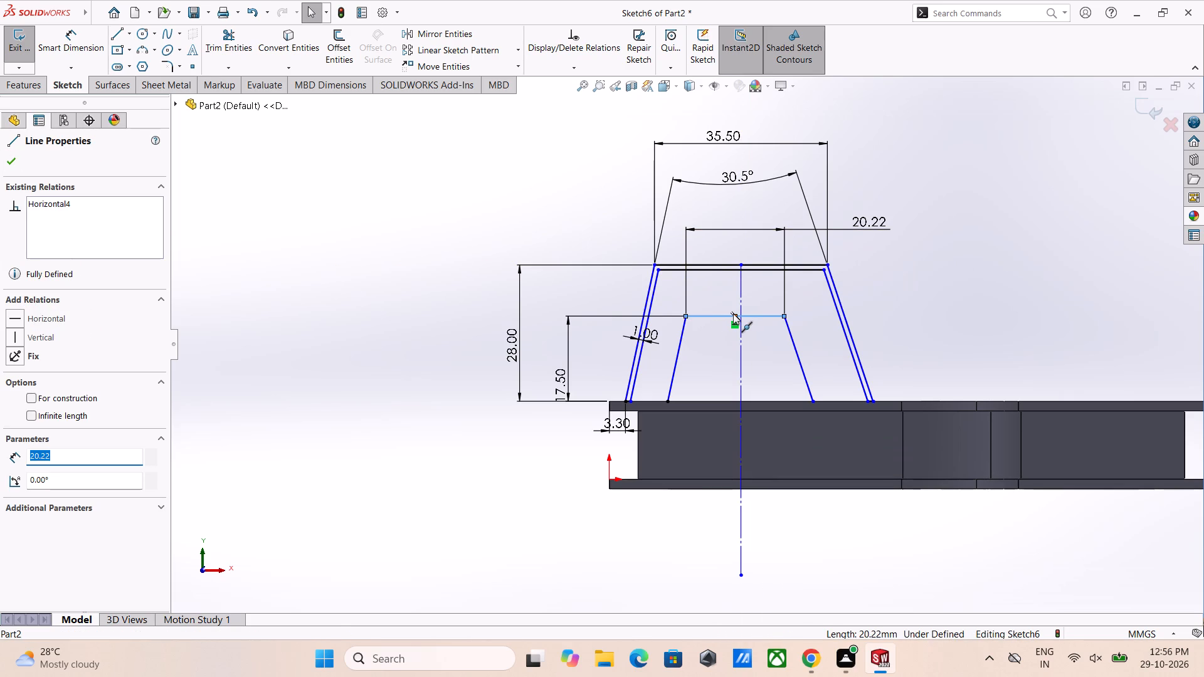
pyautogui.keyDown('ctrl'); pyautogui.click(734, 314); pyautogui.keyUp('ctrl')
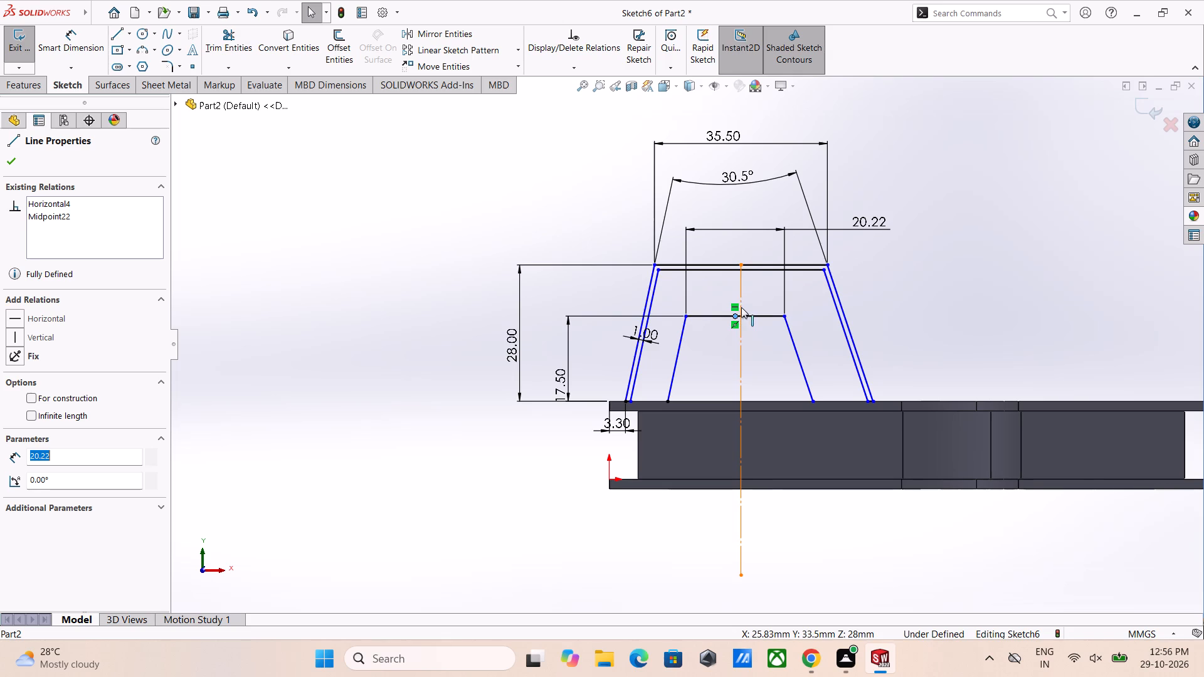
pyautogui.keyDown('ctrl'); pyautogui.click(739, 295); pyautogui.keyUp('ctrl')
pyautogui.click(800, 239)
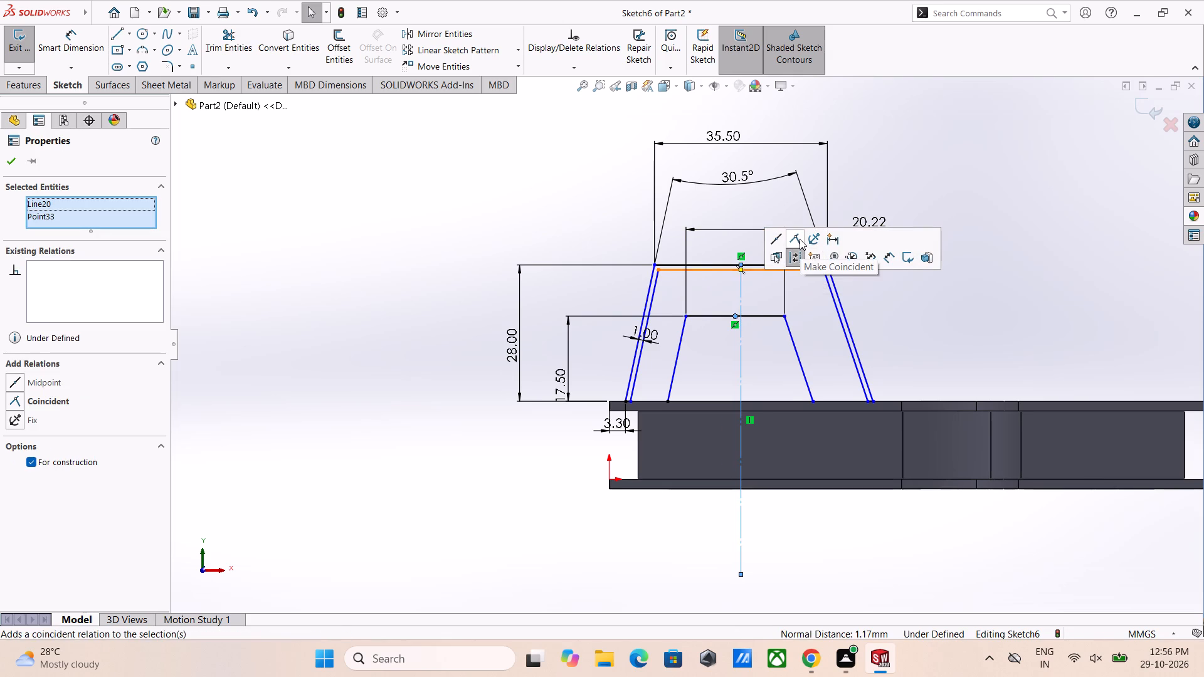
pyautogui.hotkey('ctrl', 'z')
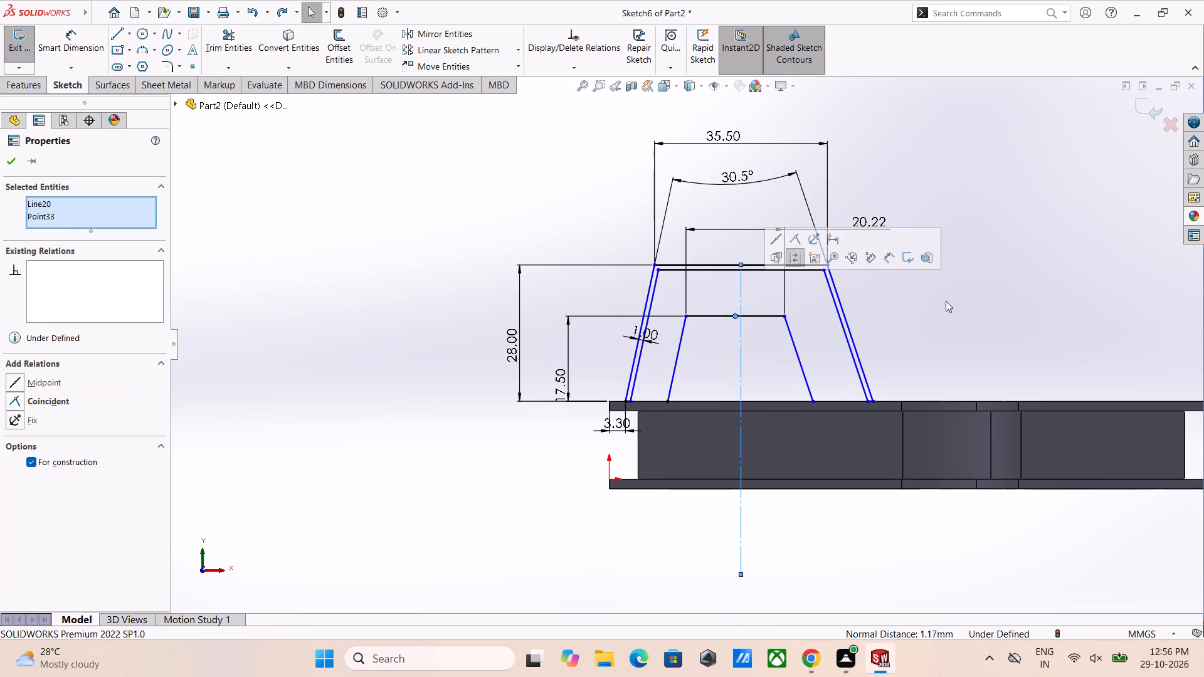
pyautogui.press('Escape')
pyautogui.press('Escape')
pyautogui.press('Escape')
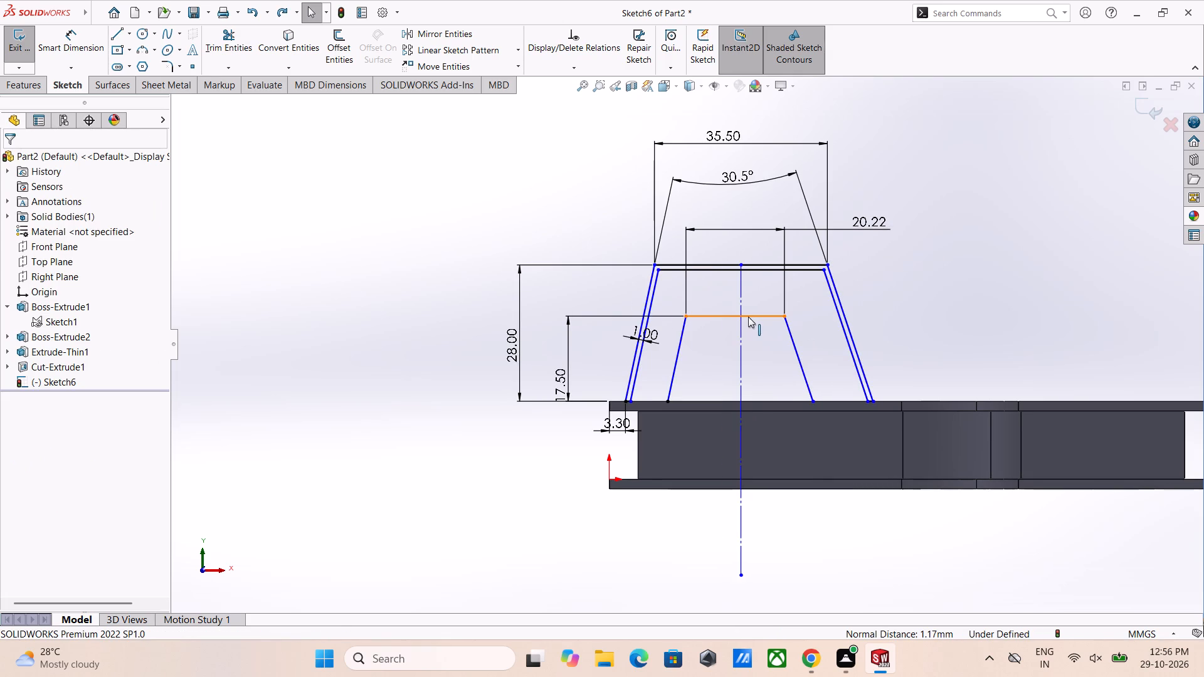
# Delete the nested trapezoid's top line and its 20.22 mm width dimension.
pyautogui.click(748, 317)
pyautogui.press('Delete')
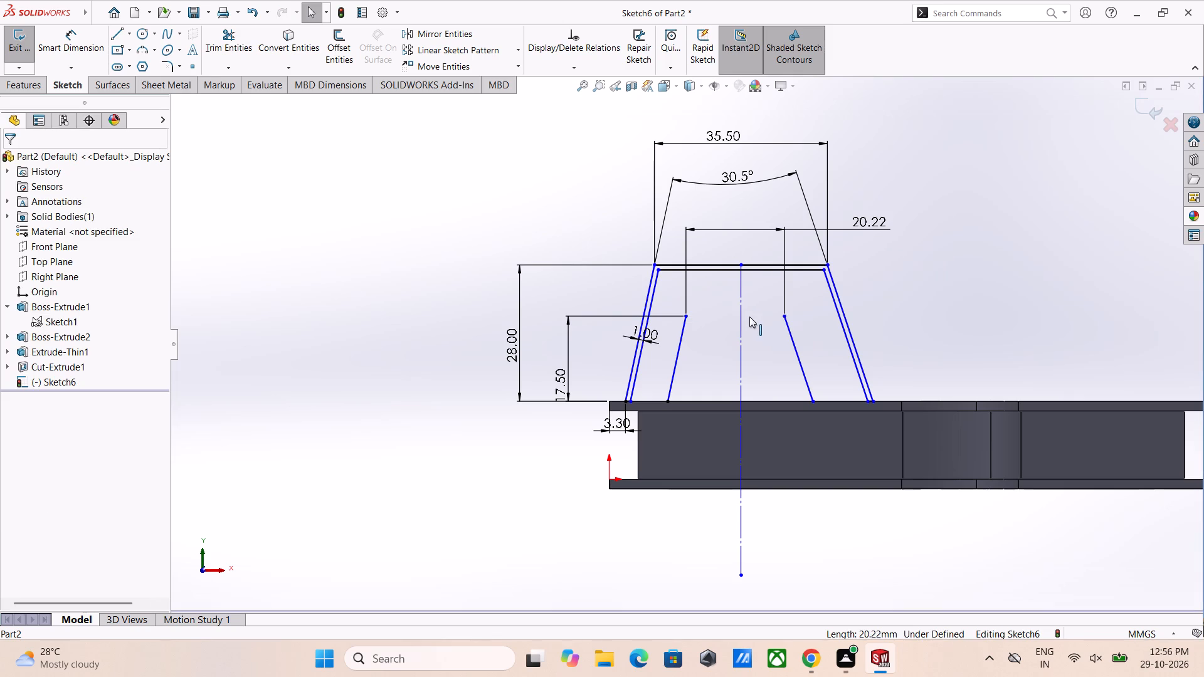
pyautogui.click(864, 223)
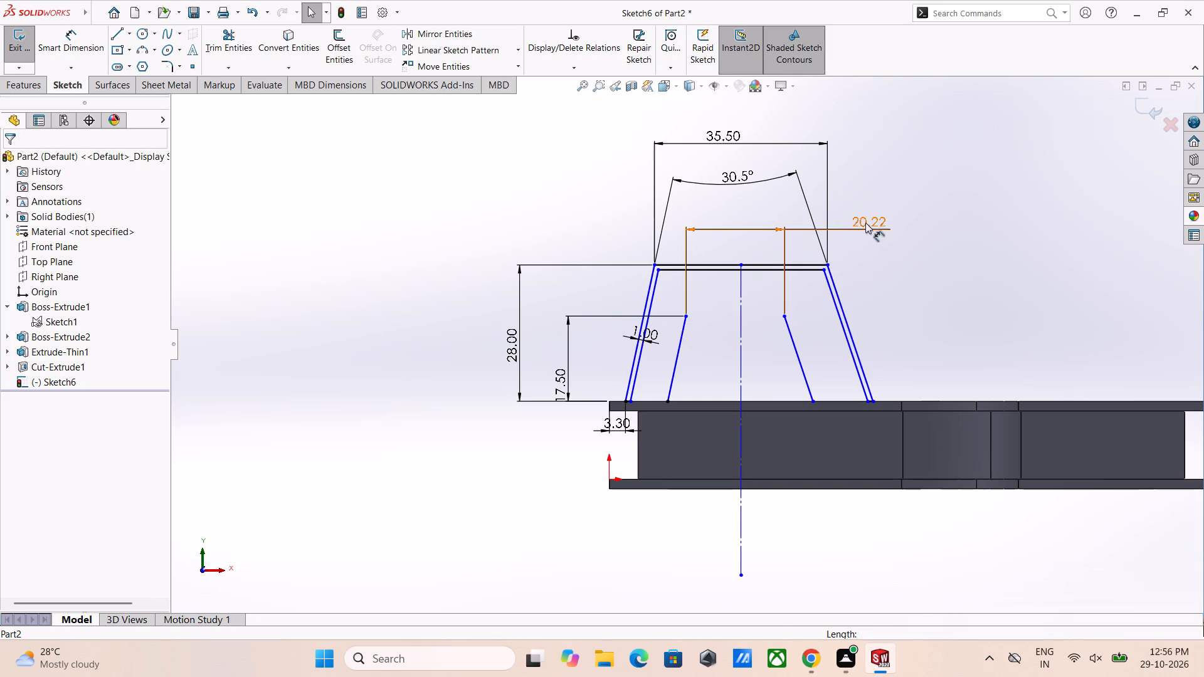
pyautogui.press('Delete')
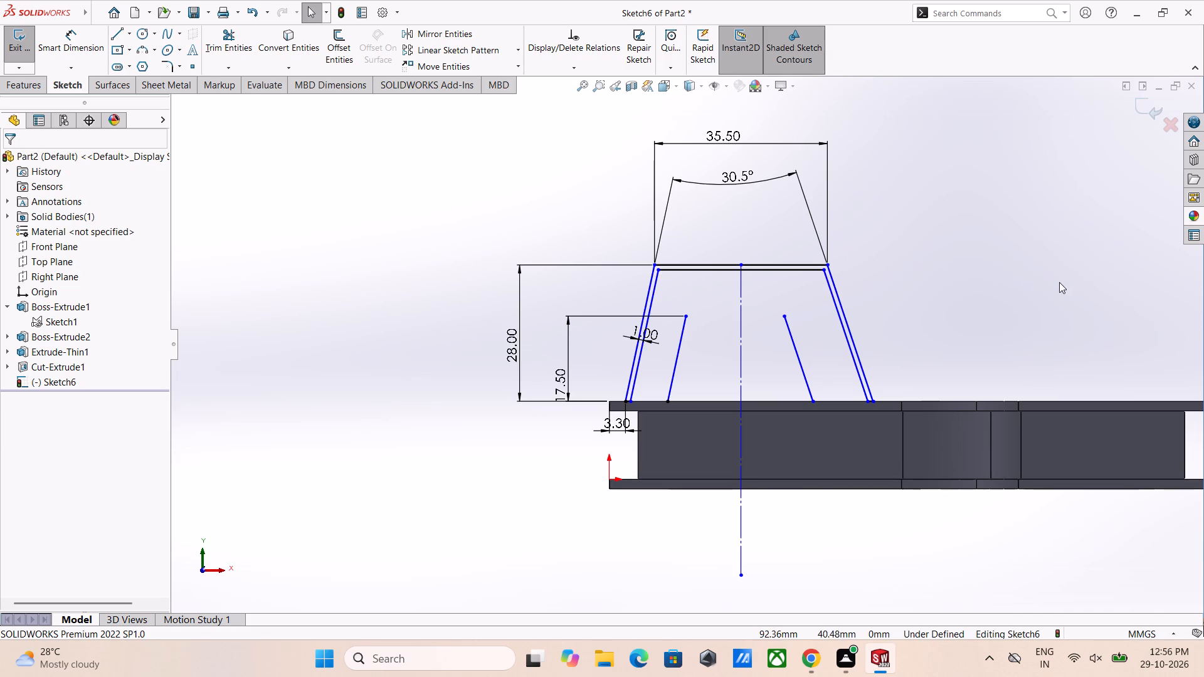
# Sketch a horizontal line about 11.28 mm long from the upper end of the nested trapezoid's left side to the construction line.
pyautogui.moveTo(1062, 281); pyautogui.dragTo(966, 268, button='right')
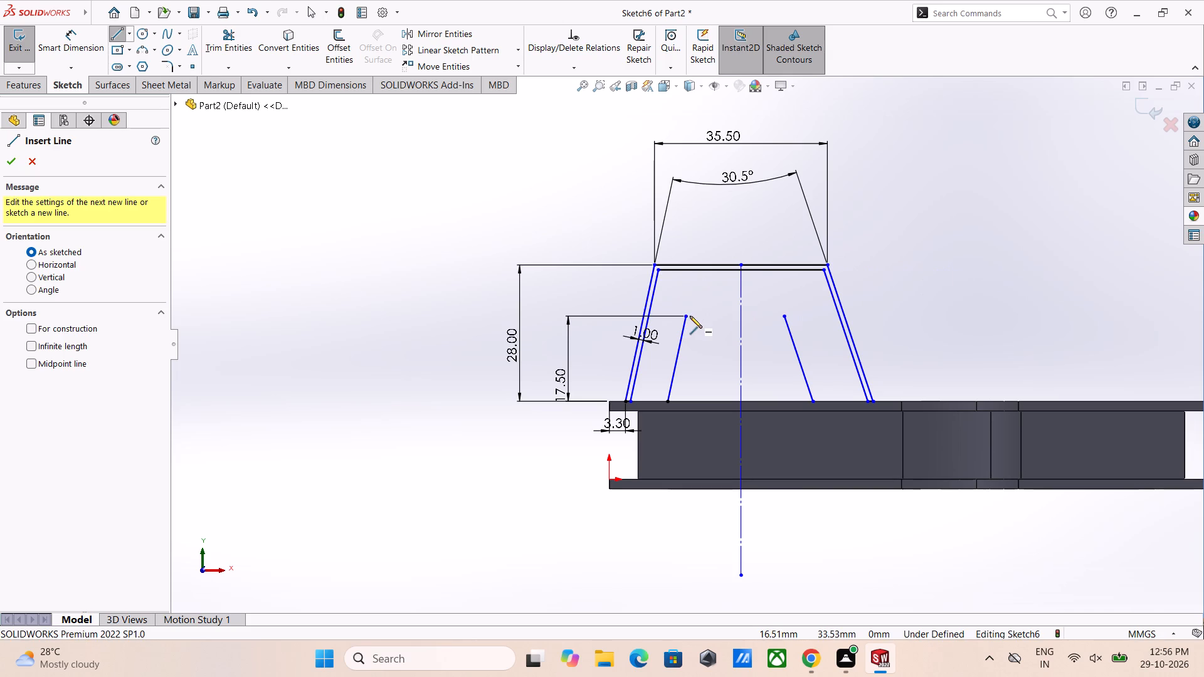
pyautogui.click(686, 316)
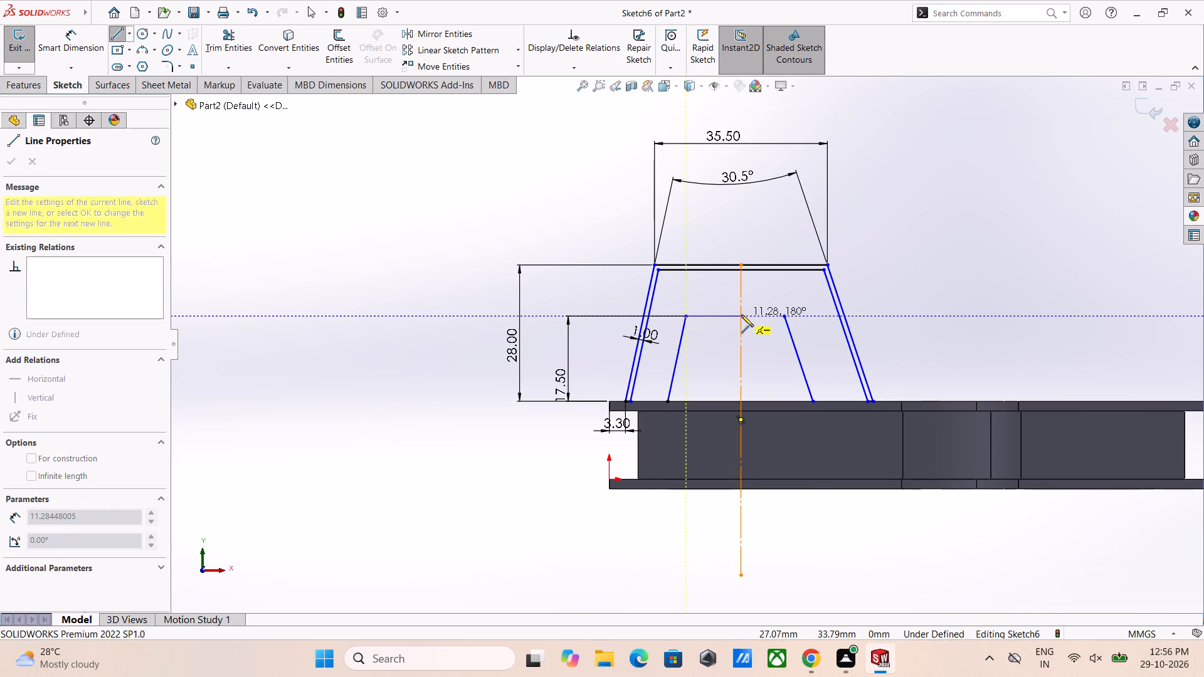
pyautogui.click(741, 315)
pyautogui.rightClick(884, 295)
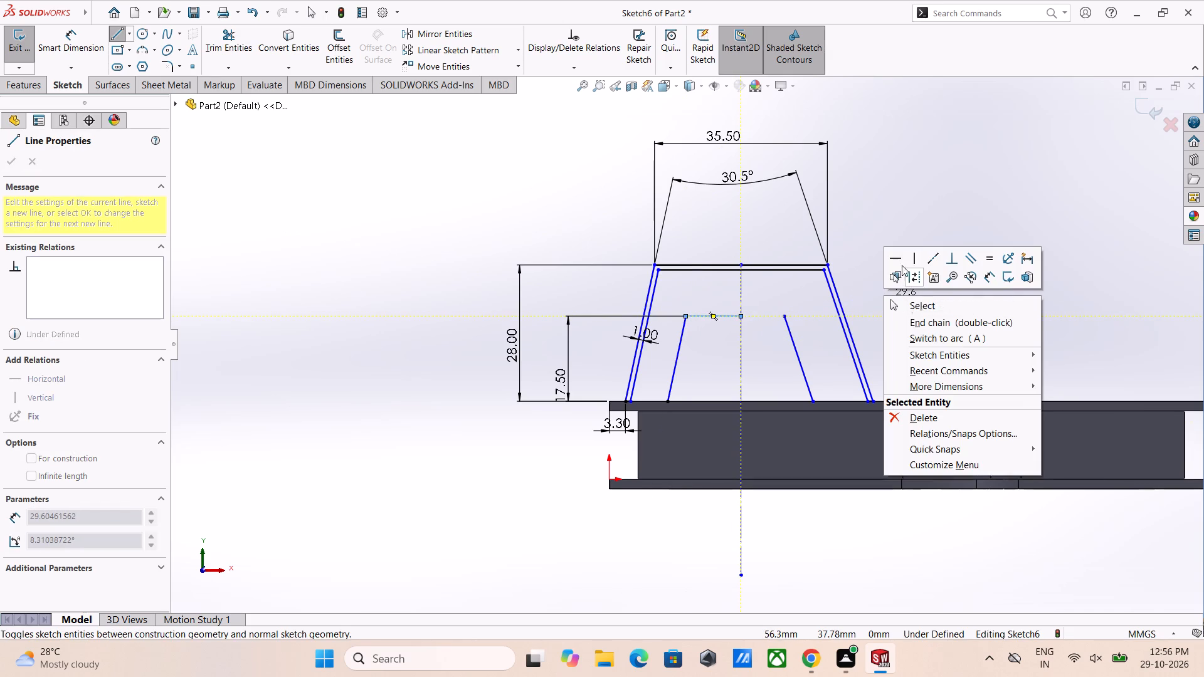
pyautogui.click(923, 302)
# Dimension the nested trapezoid's half top line, try a value of 20.22 mm, and undo the value change.
pyautogui.moveTo(954, 278); pyautogui.dragTo(956, 172, button='right')
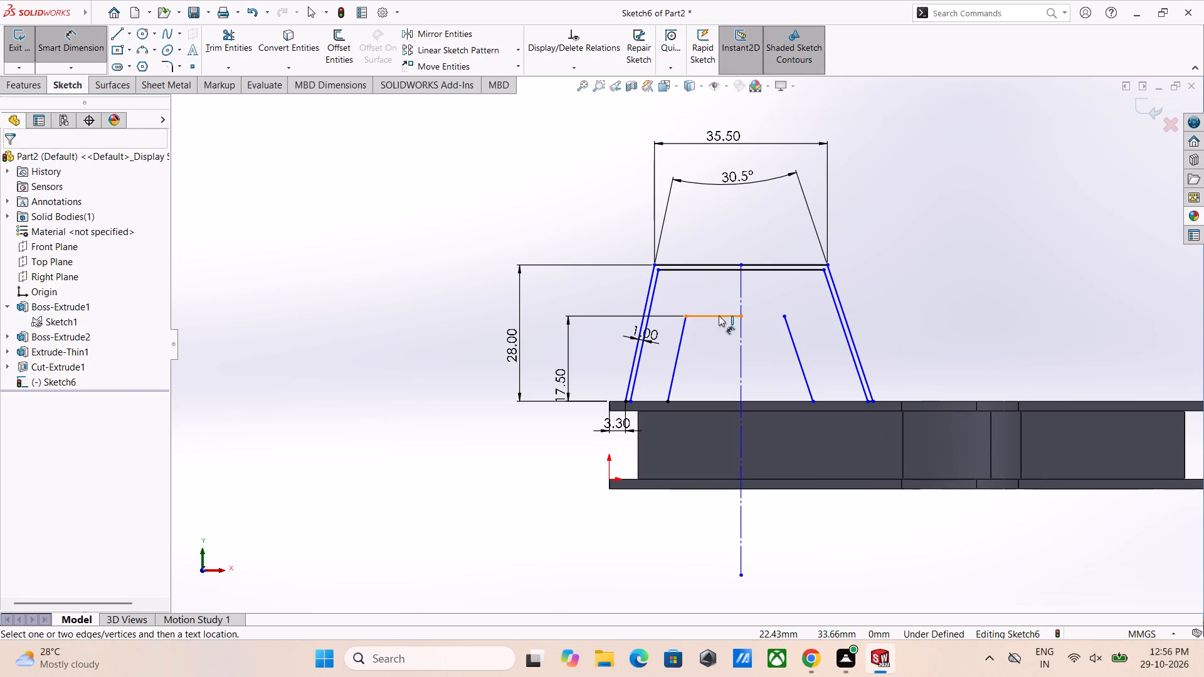
pyautogui.moveTo(719, 315); pyautogui.dragTo(717, 305)
pyautogui.click(717, 287)
pyautogui.write('20')
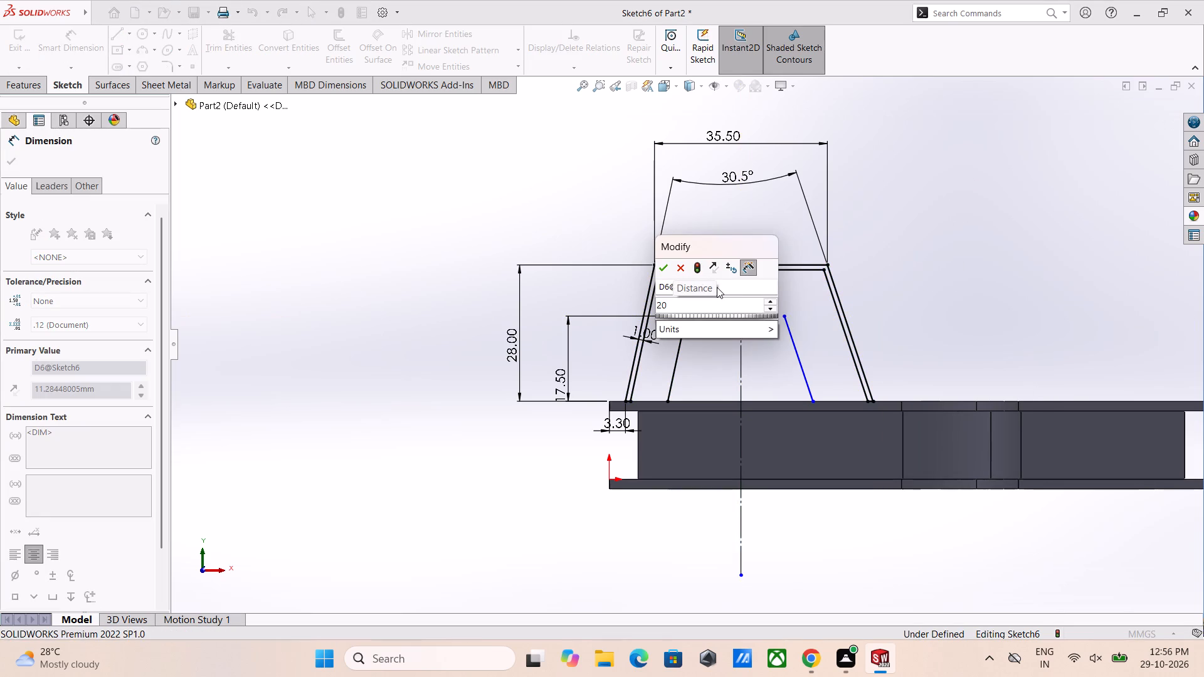
pyautogui.press('.')
pyautogui.write('22')
pyautogui.press('Return')
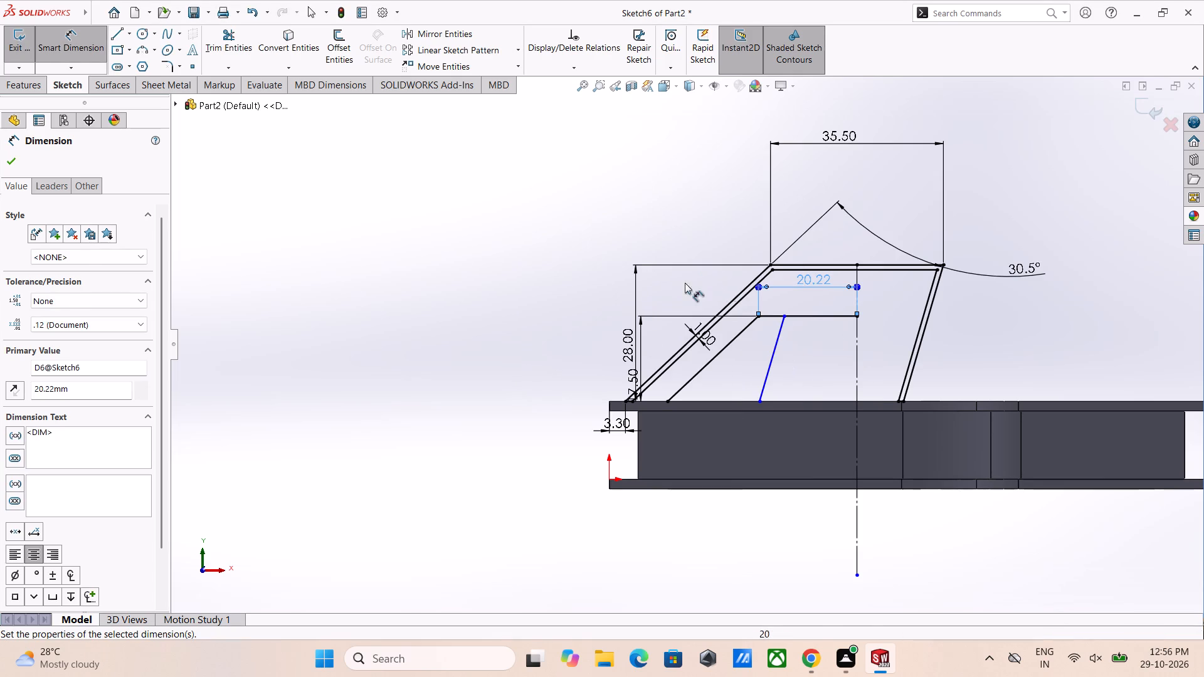
pyautogui.hotkey('ctrl', 'z')
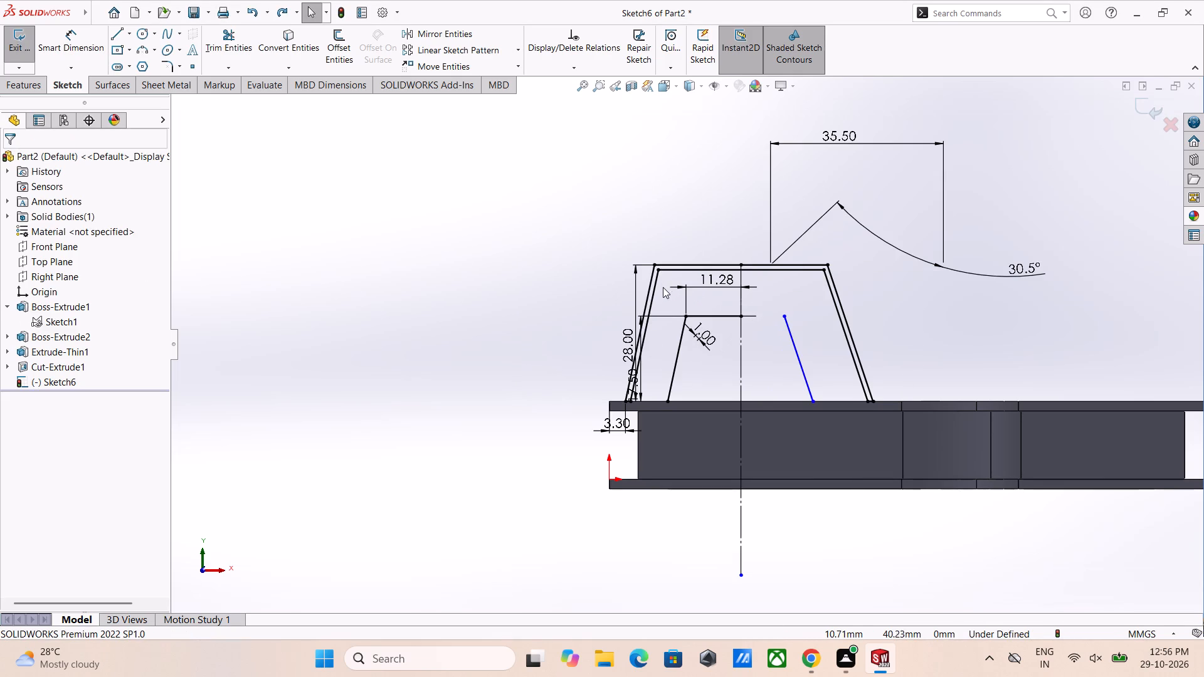
pyautogui.press('Escape')
# Delete the relations tying the nested trapezoid's left and right sides to the outer trapezoid's inner side lines.
pyautogui.click(677, 357)
pyautogui.click(662, 367)
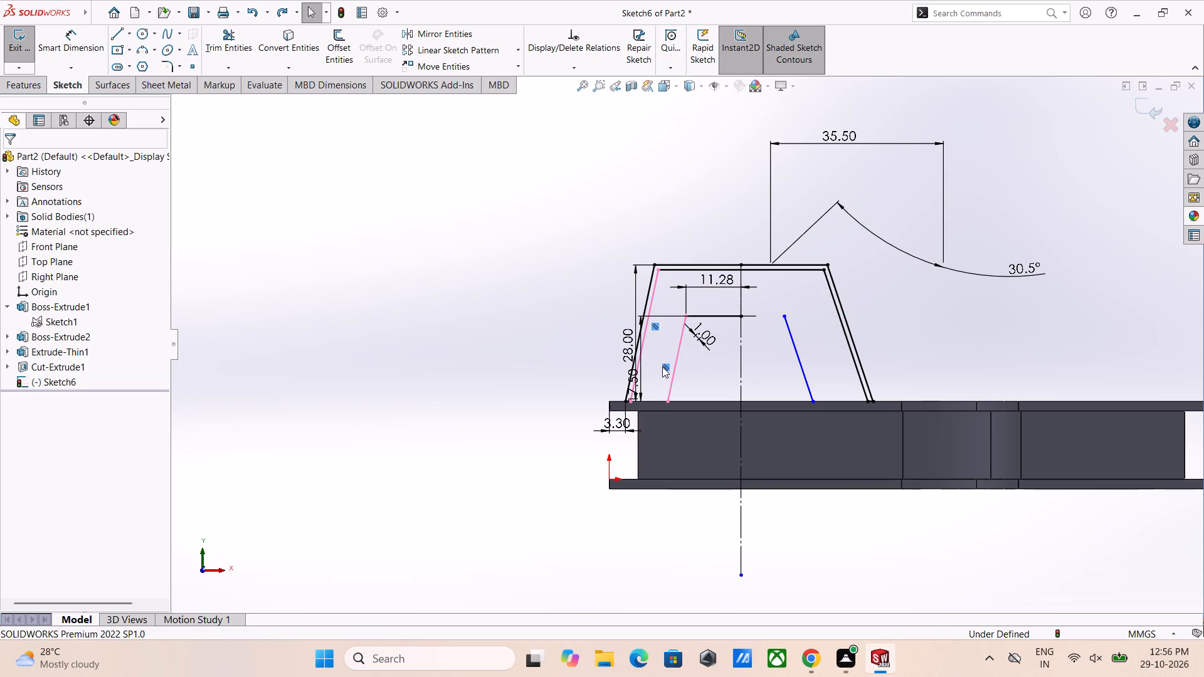
pyautogui.press('Delete')
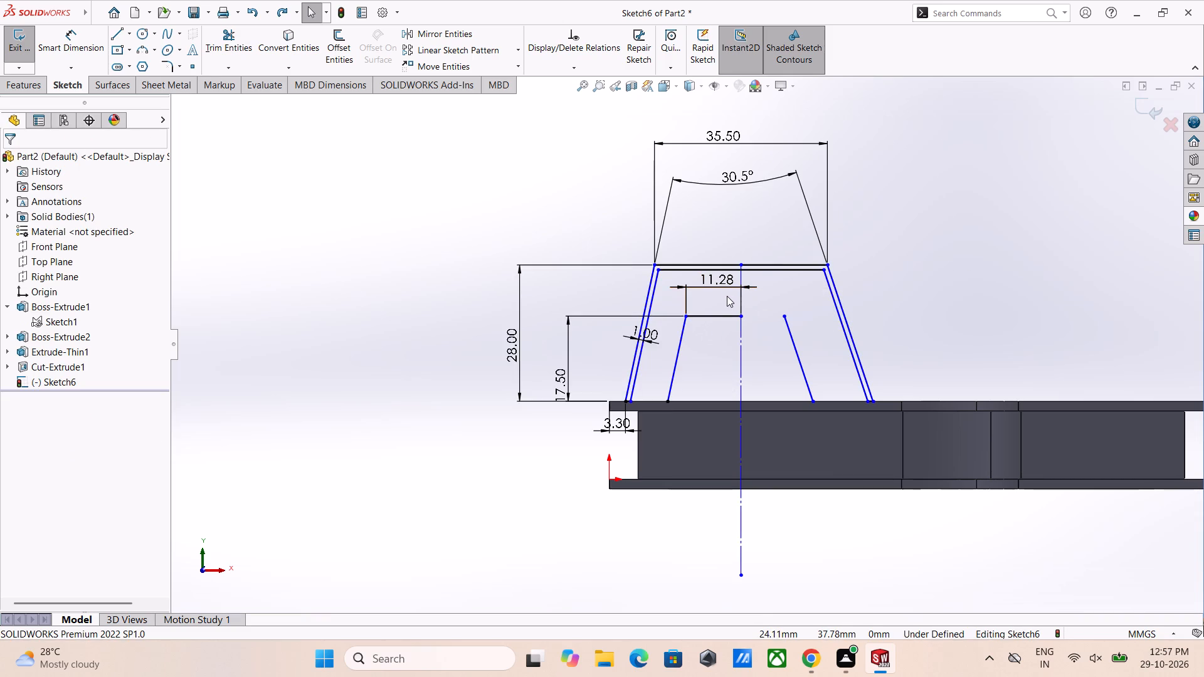
pyautogui.click(793, 344)
pyautogui.click(809, 365)
pyautogui.press('Delete')
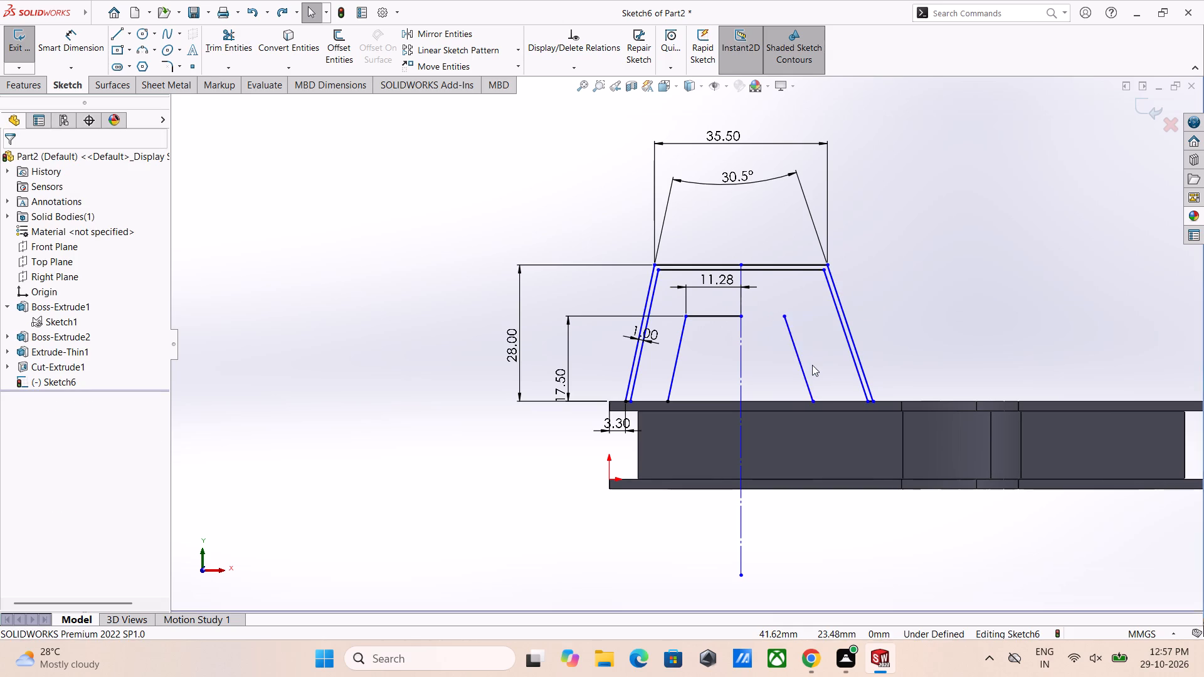
pyautogui.press('Escape')
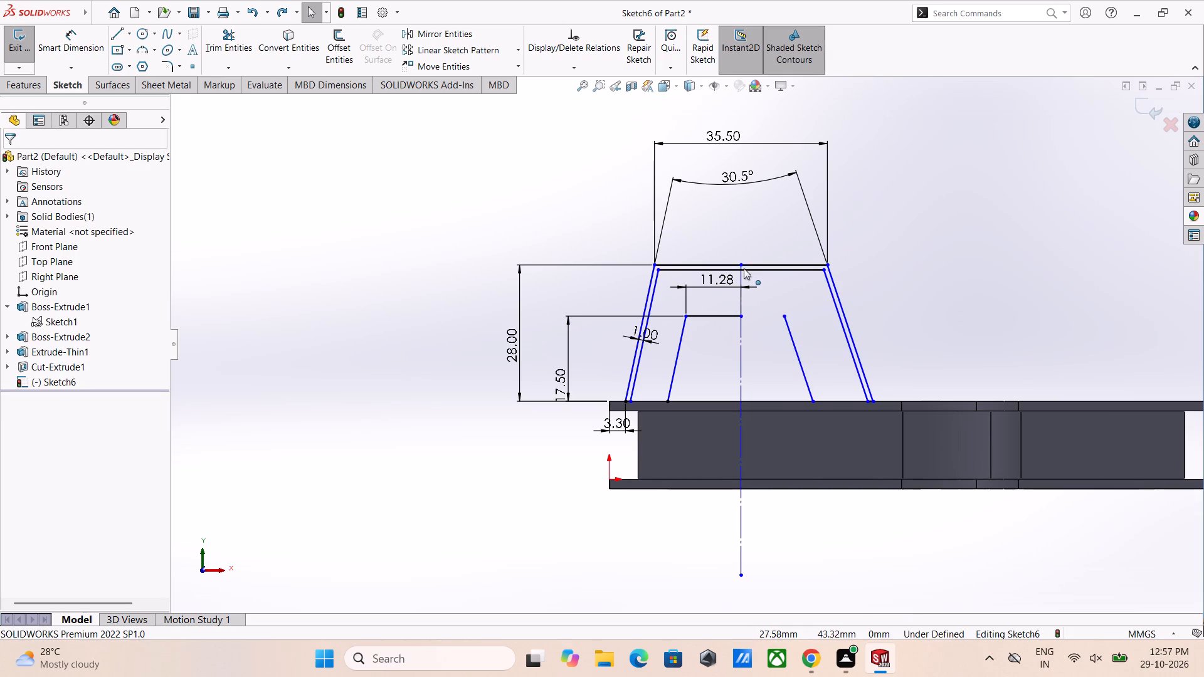
# Move the midpoint of the outer trapezoid's top line, with its construction line, horizontally to about X 28.87 mm.
pyautogui.moveTo(743, 265); pyautogui.dragTo(755, 246)
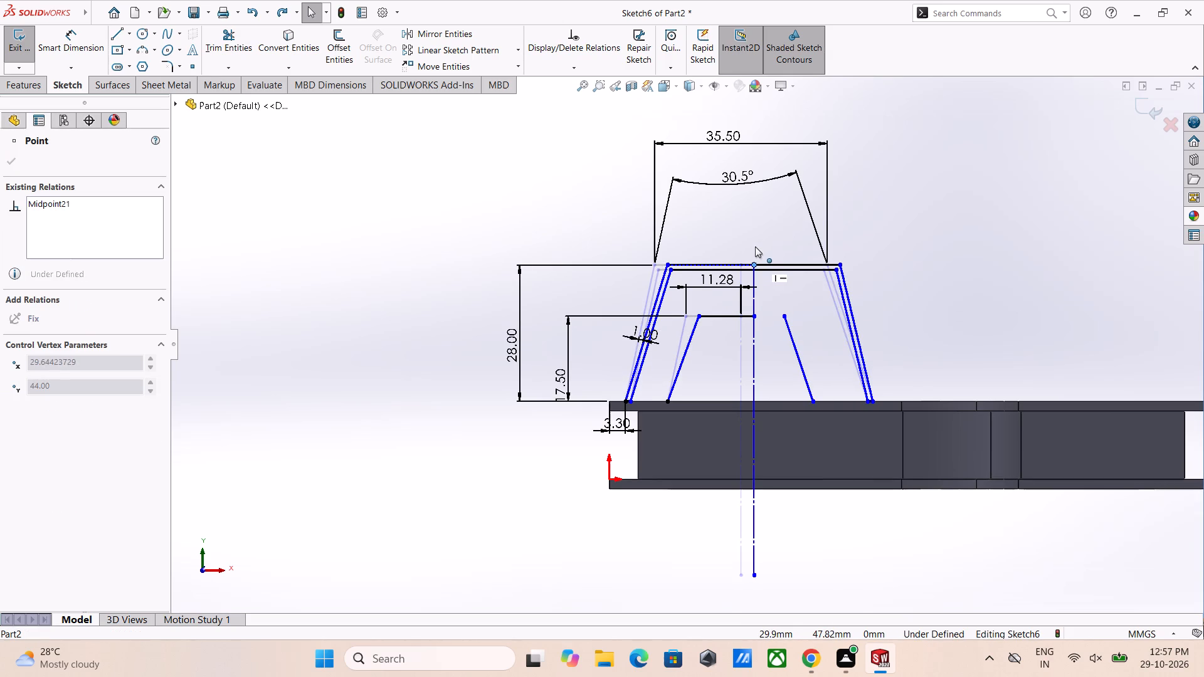
pyautogui.moveTo(755, 246); pyautogui.dragTo(750, 246)
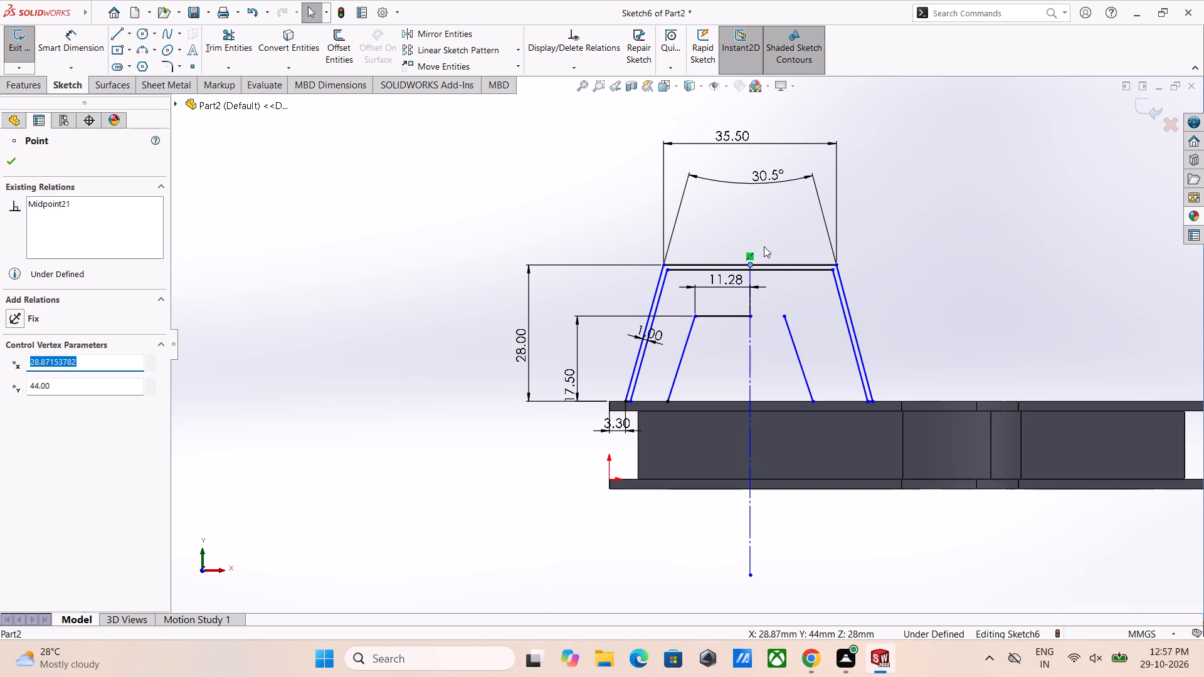
pyautogui.click(907, 255)
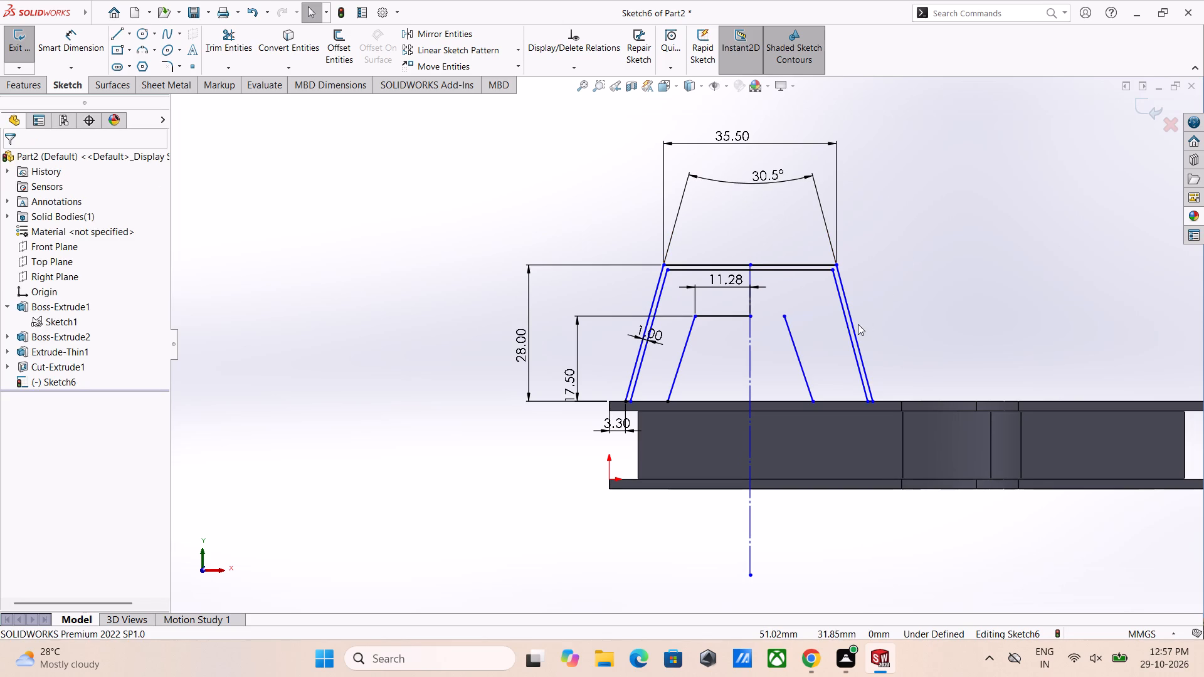
# Set the dimension of the nested trapezoid's half top line to 20.22/2 mm.
pyautogui.doubleClick(731, 286)
pyautogui.doubleClick(731, 286)
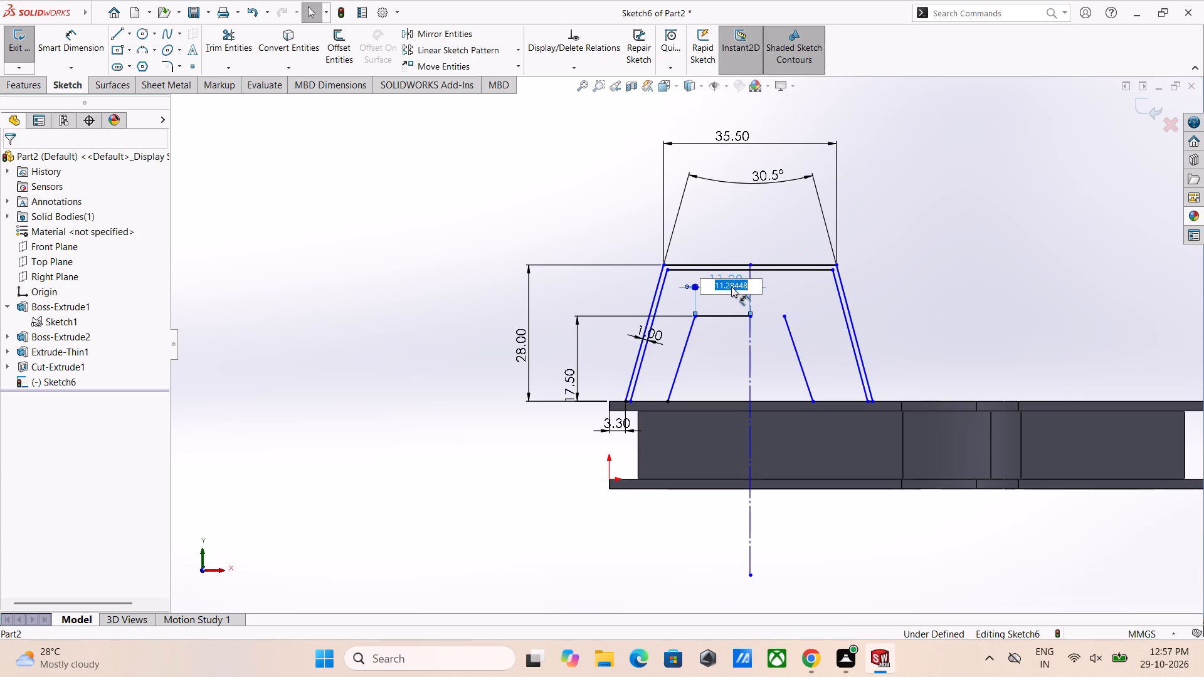
pyautogui.write('20')
pyautogui.write('.22')
pyautogui.write('/2')
pyautogui.press('Return')
pyautogui.press('Escape')
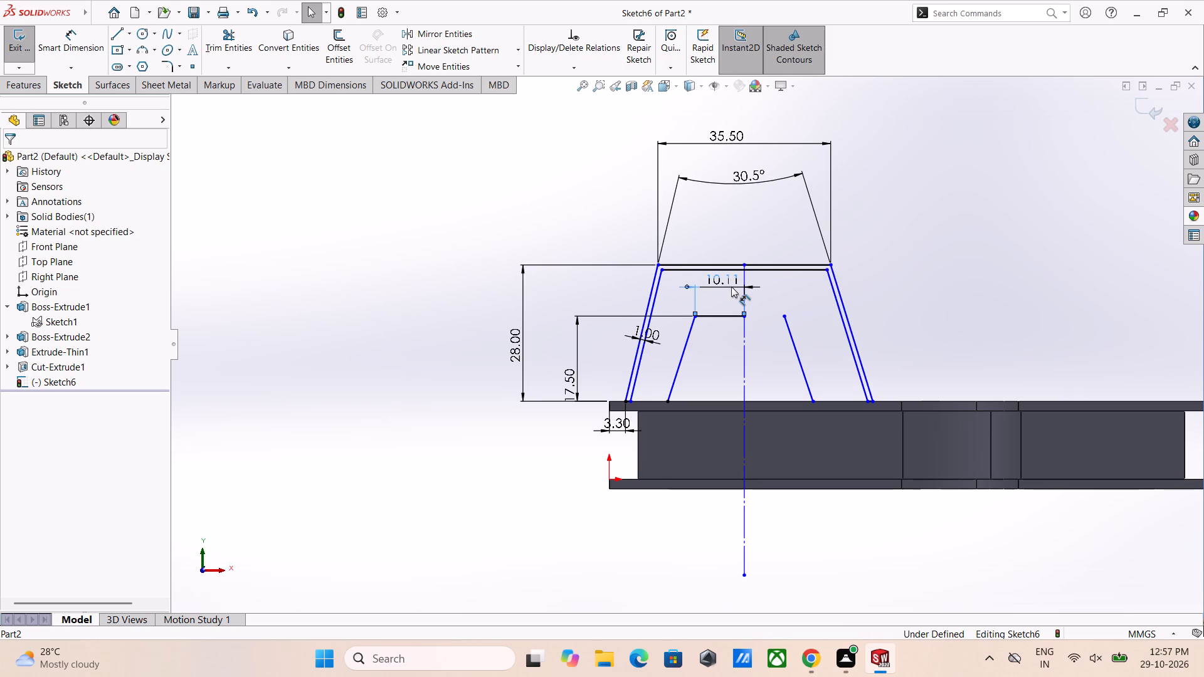
pyautogui.press('Escape')
# Sketch a horizontal line about 8.25 mm long from the construction line to the upper end of the nested trapezoid's right side.
pyautogui.moveTo(923, 301); pyautogui.dragTo(897, 281, button='right')
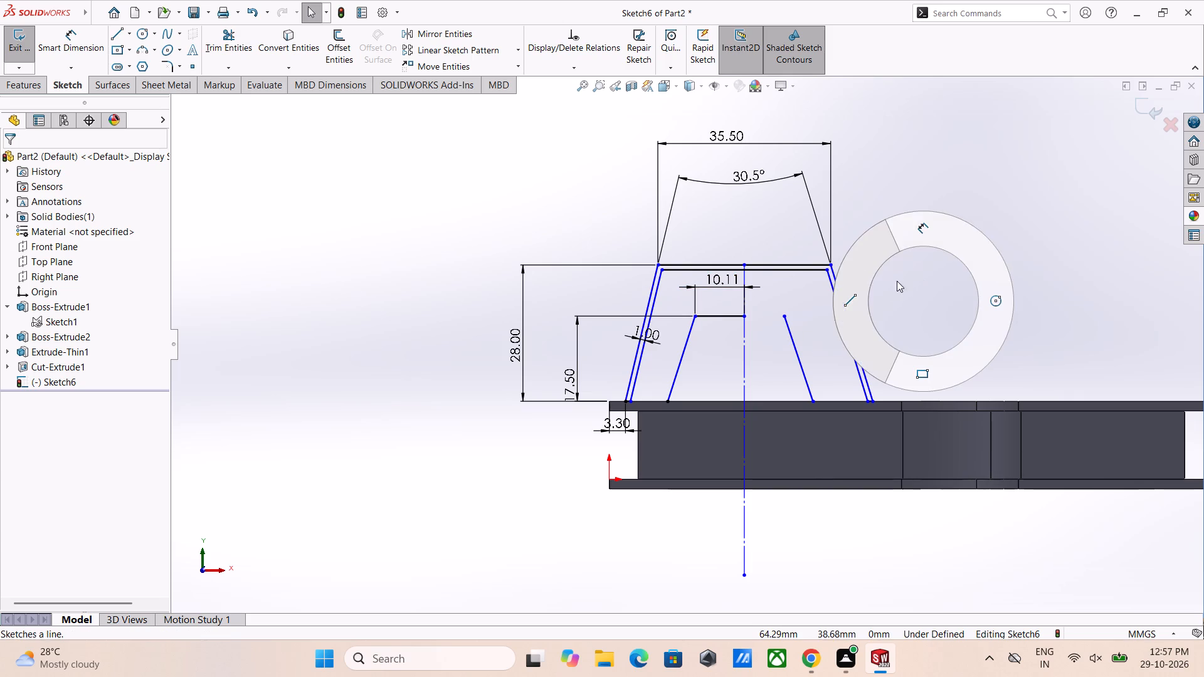
pyautogui.moveTo(897, 281); pyautogui.dragTo(846, 309, button='right')
pyautogui.click(745, 317)
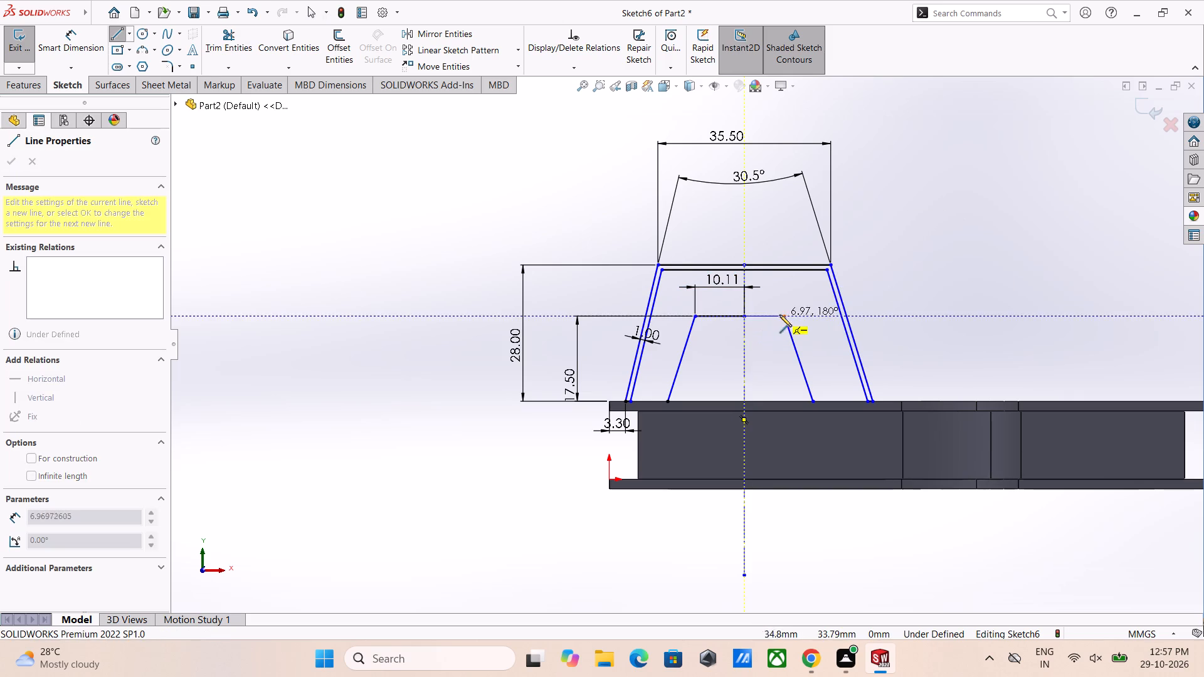
pyautogui.click(783, 315)
pyautogui.rightClick(938, 330)
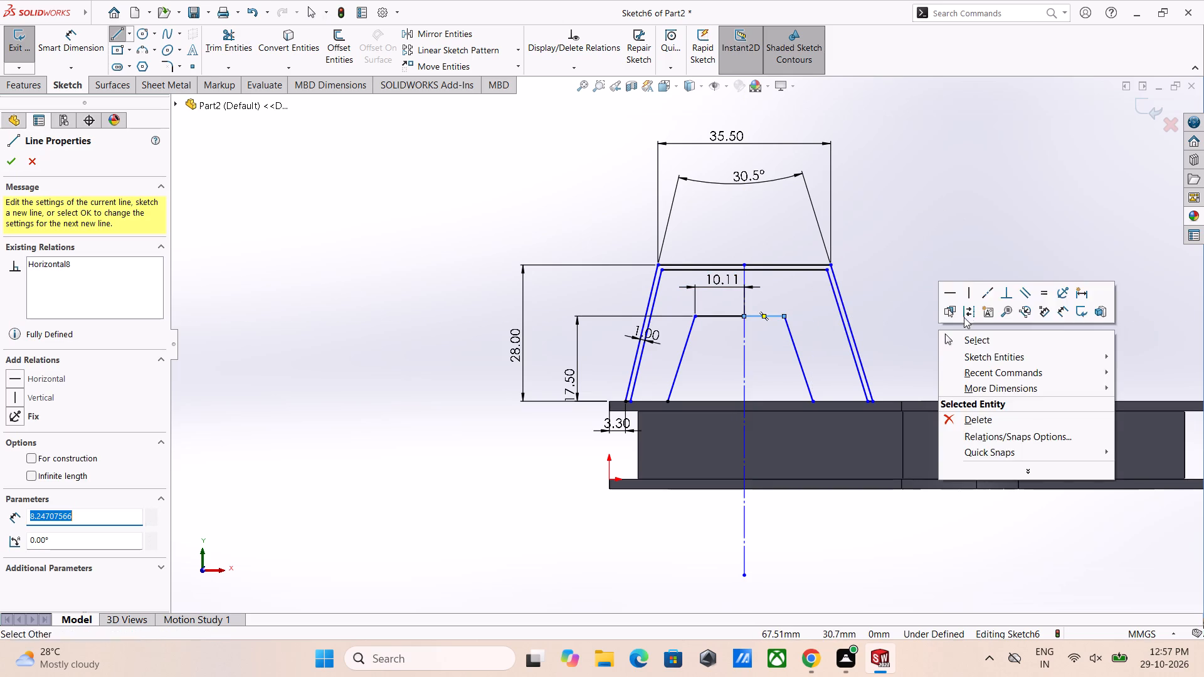
pyautogui.click(959, 249)
# Dimension the nested trapezoid's right half top line to 10.11 mm.
pyautogui.moveTo(970, 286); pyautogui.dragTo(971, 219, button='right')
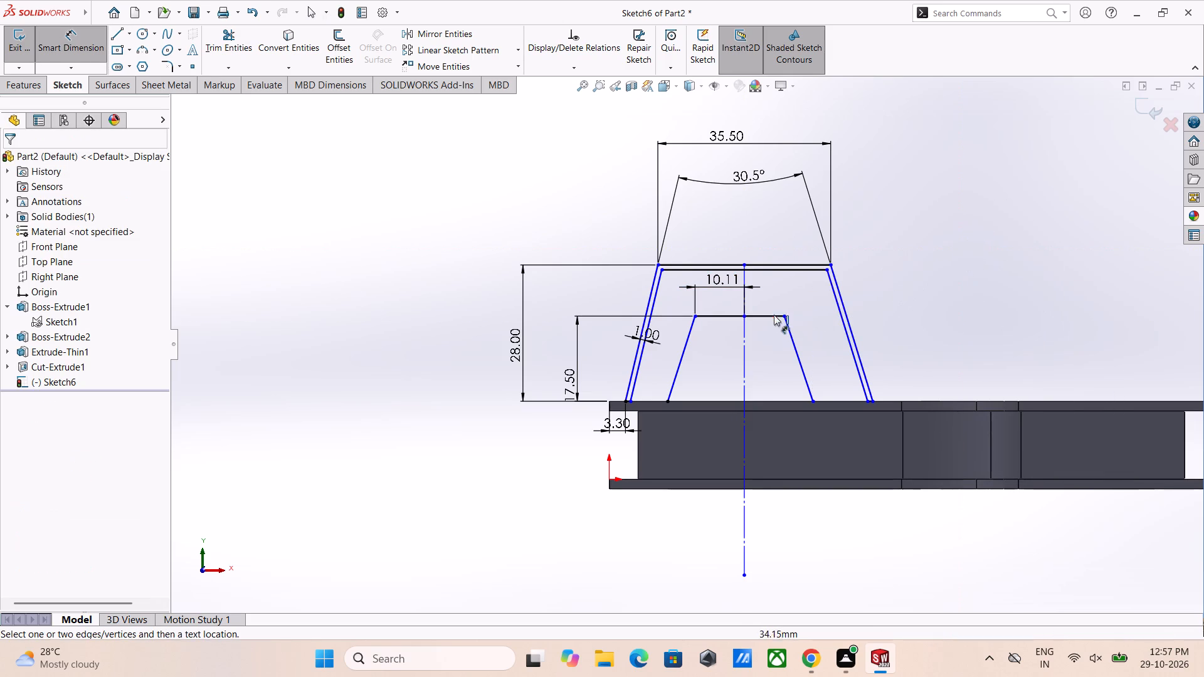
pyautogui.click(771, 314)
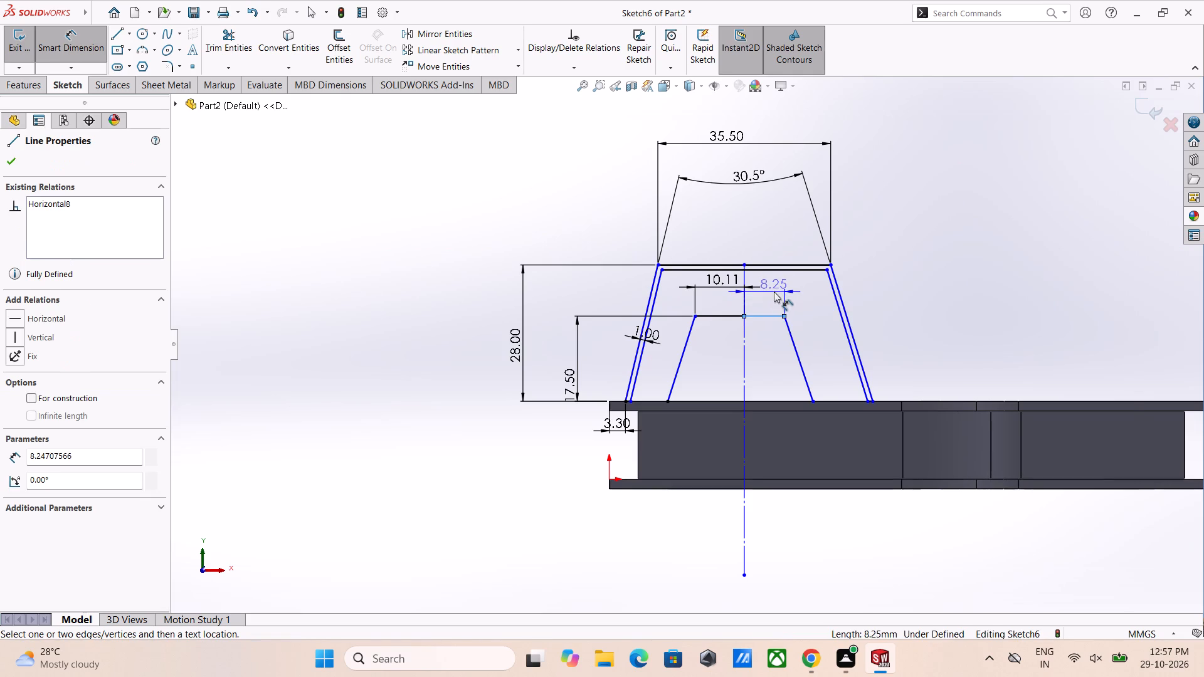
pyautogui.click(774, 291)
pyautogui.write('10.11')
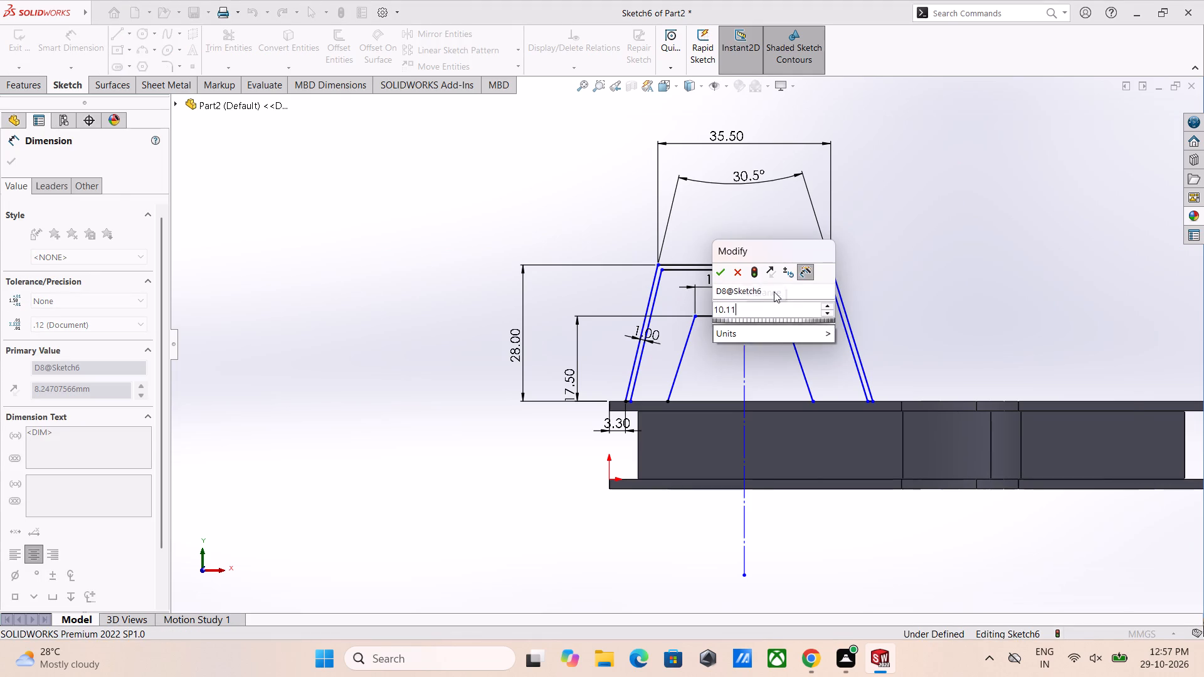
pyautogui.press('Return')
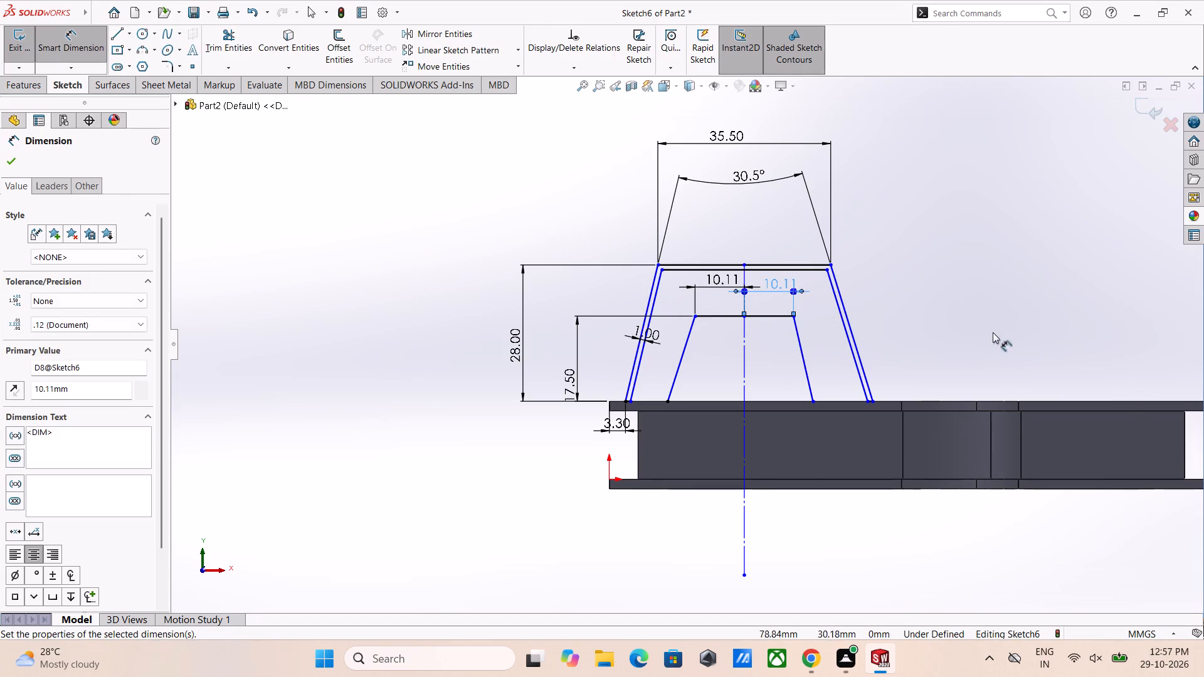
pyautogui.press('`')
pyautogui.press('Escape')
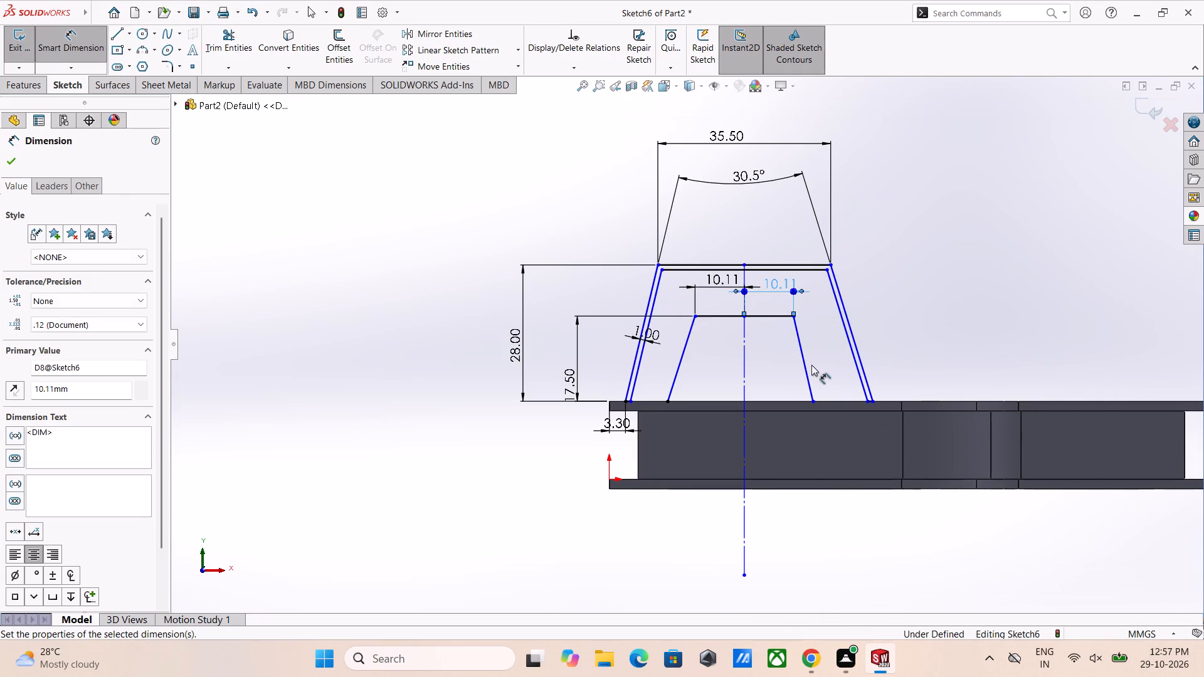
pyautogui.press('Escape')
pyautogui.press('Escape')
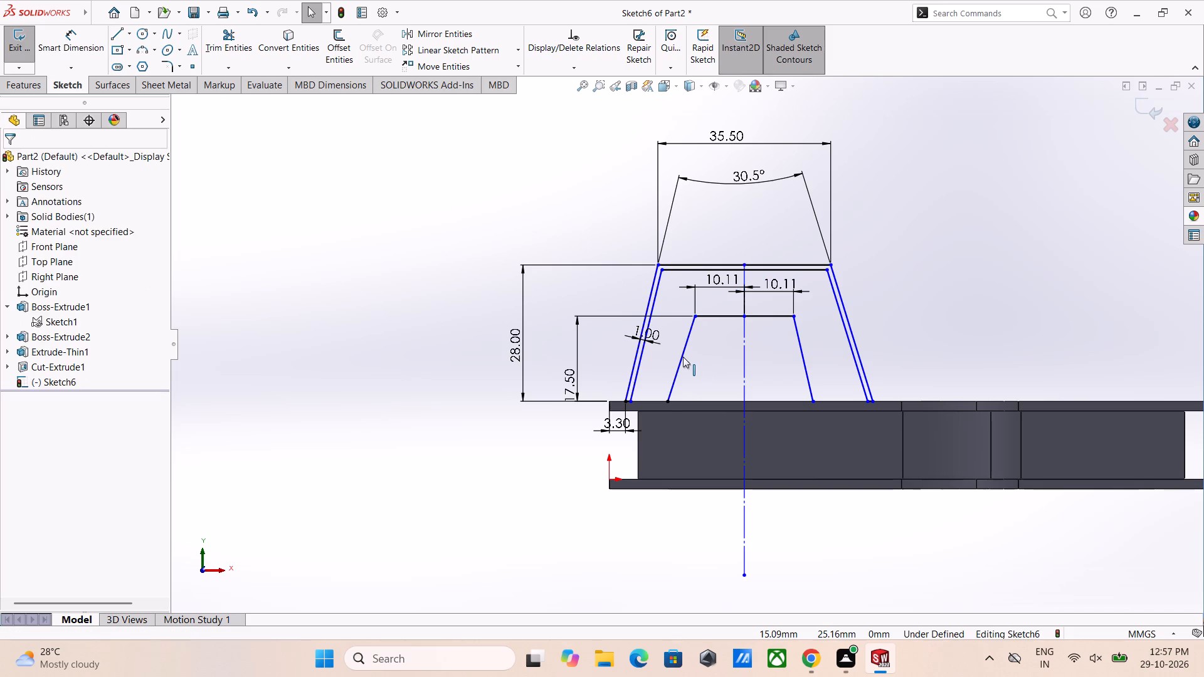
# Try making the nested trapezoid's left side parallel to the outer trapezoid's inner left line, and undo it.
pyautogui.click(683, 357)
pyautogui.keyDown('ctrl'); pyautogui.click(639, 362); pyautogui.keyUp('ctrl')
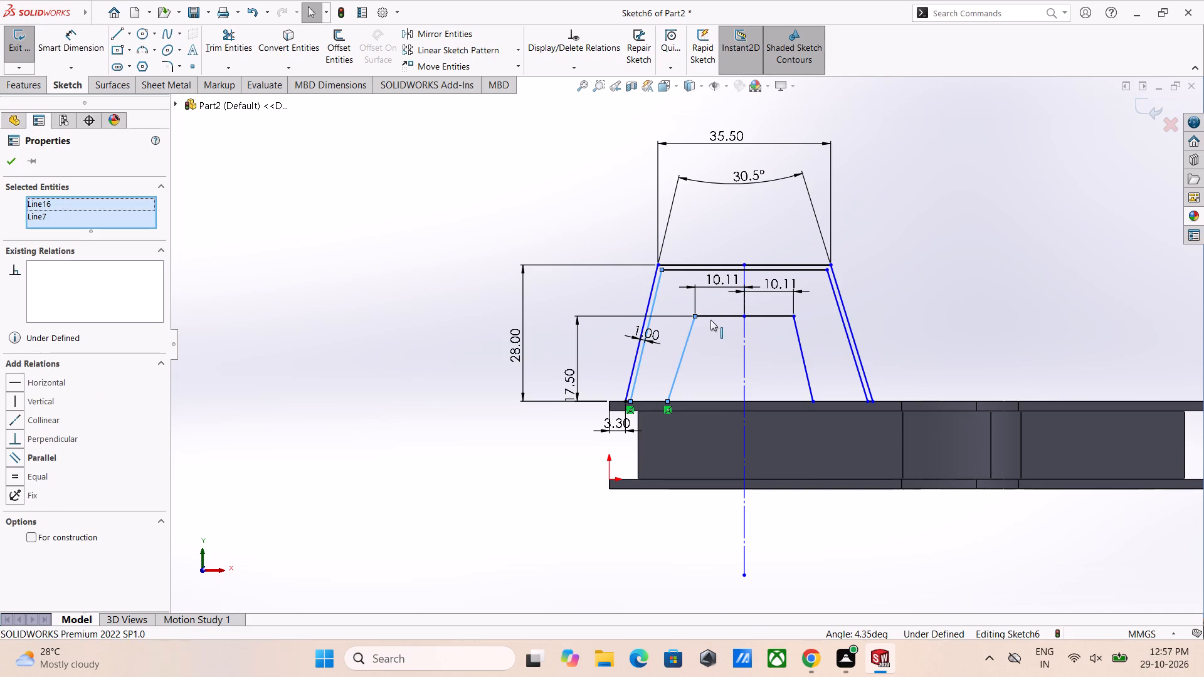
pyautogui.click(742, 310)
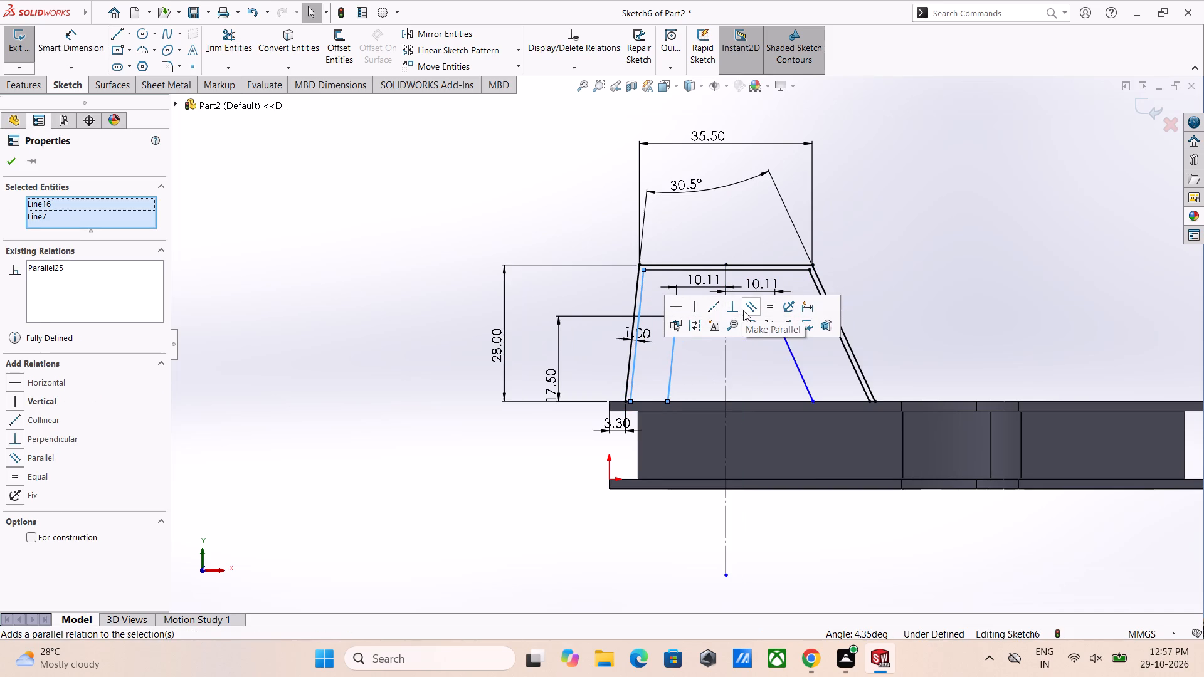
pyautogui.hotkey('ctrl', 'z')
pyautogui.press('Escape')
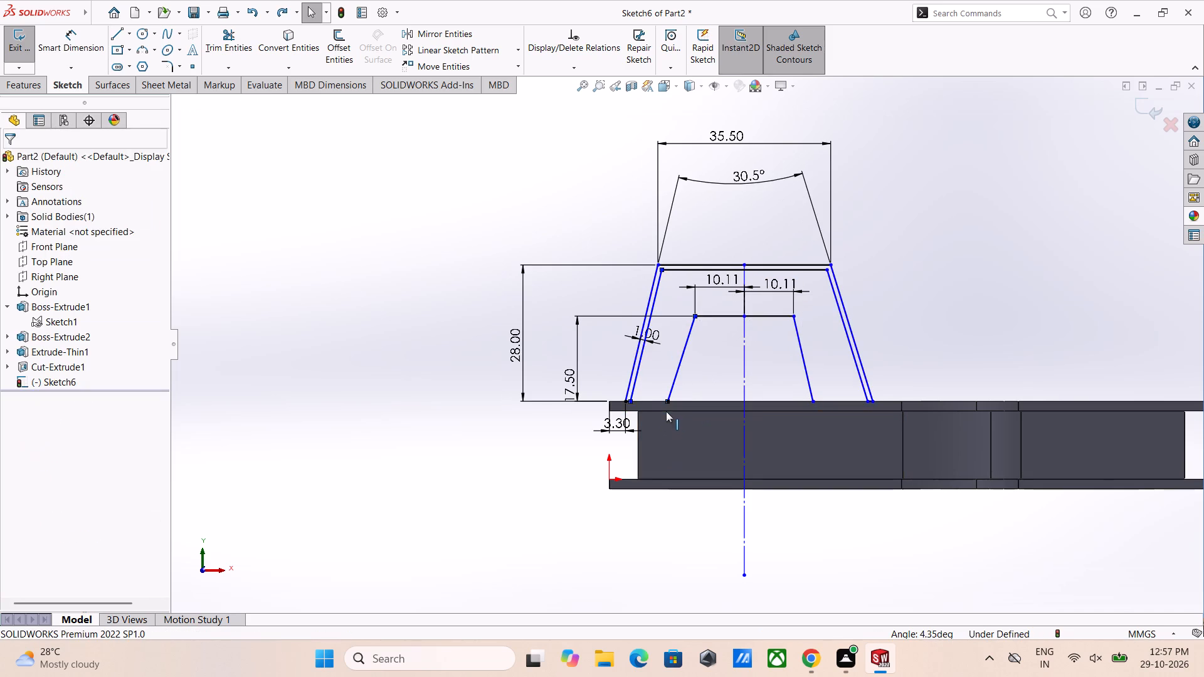
# Delete the coincident relation at the nested left side's lower end and make that side parallel to the outer trapezoid's inner left line.
pyautogui.click(667, 401)
pyautogui.click(668, 408)
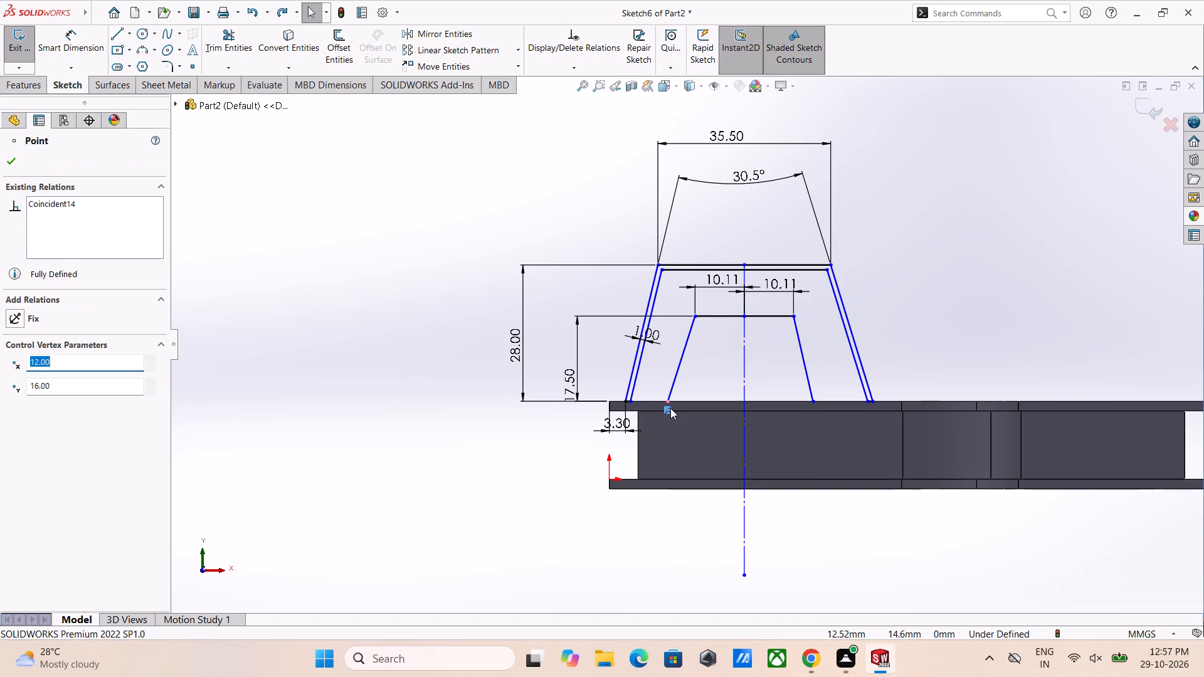
pyautogui.press('Delete')
pyautogui.keyDown('ctrl'); pyautogui.click(675, 377); pyautogui.keyUp('ctrl')
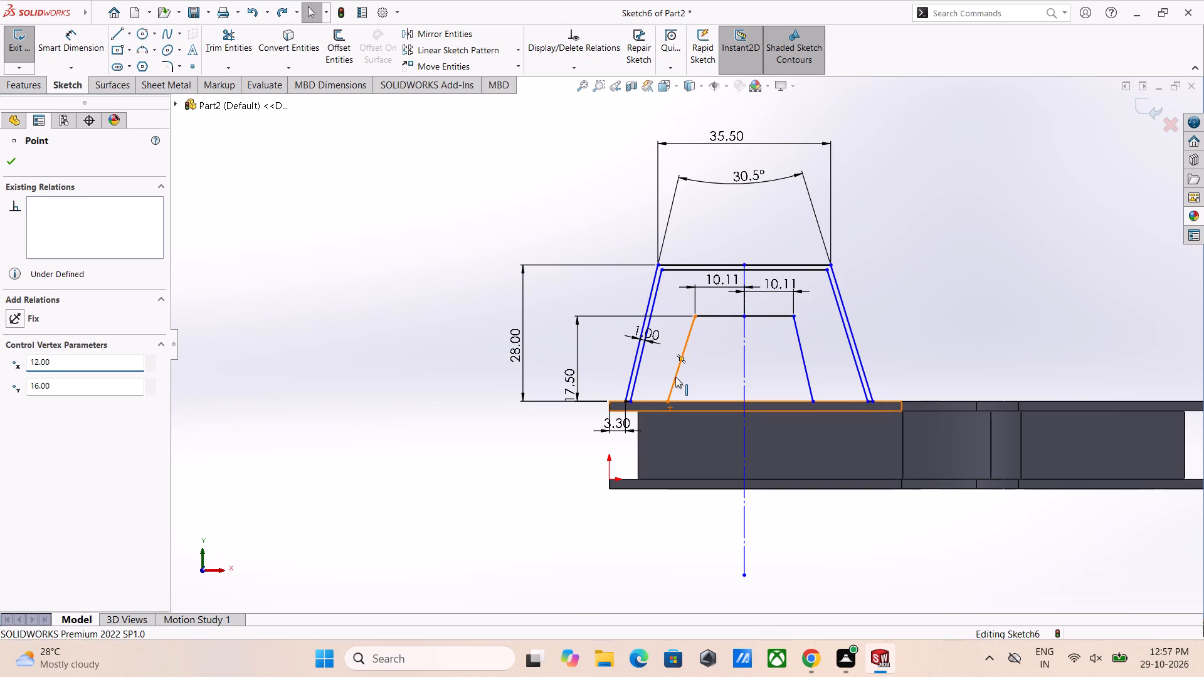
pyautogui.keyDown('ctrl'); pyautogui.click(641, 364); pyautogui.keyUp('ctrl')
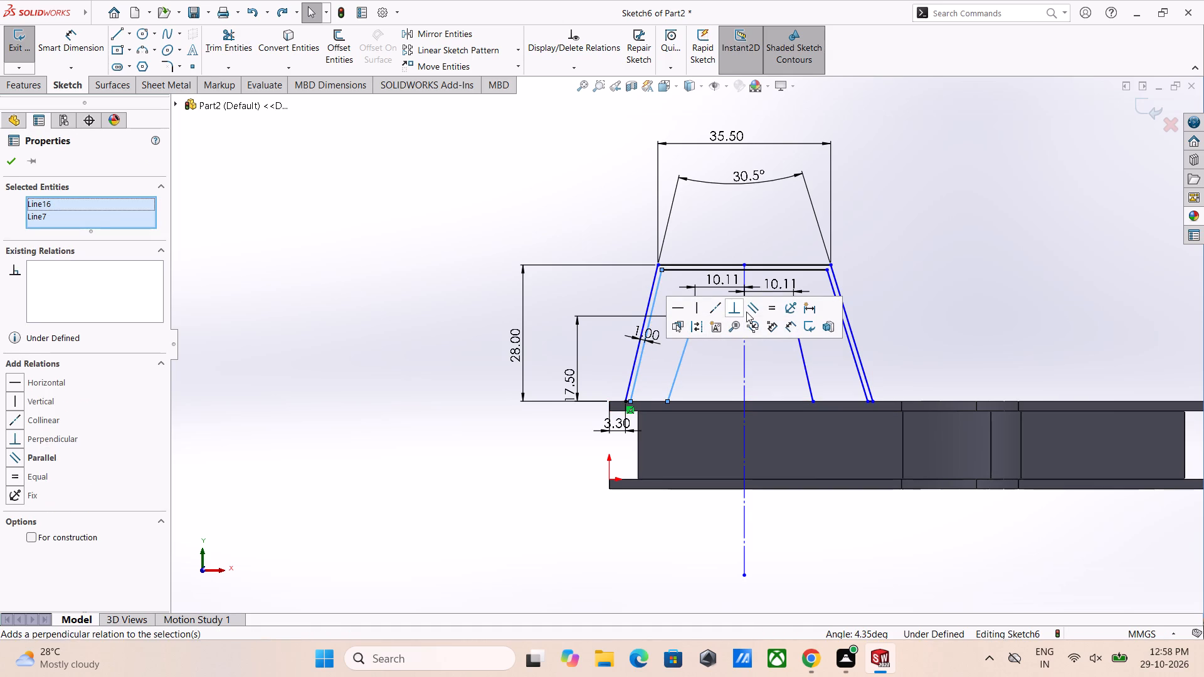
pyautogui.click(749, 311)
pyautogui.click(935, 373)
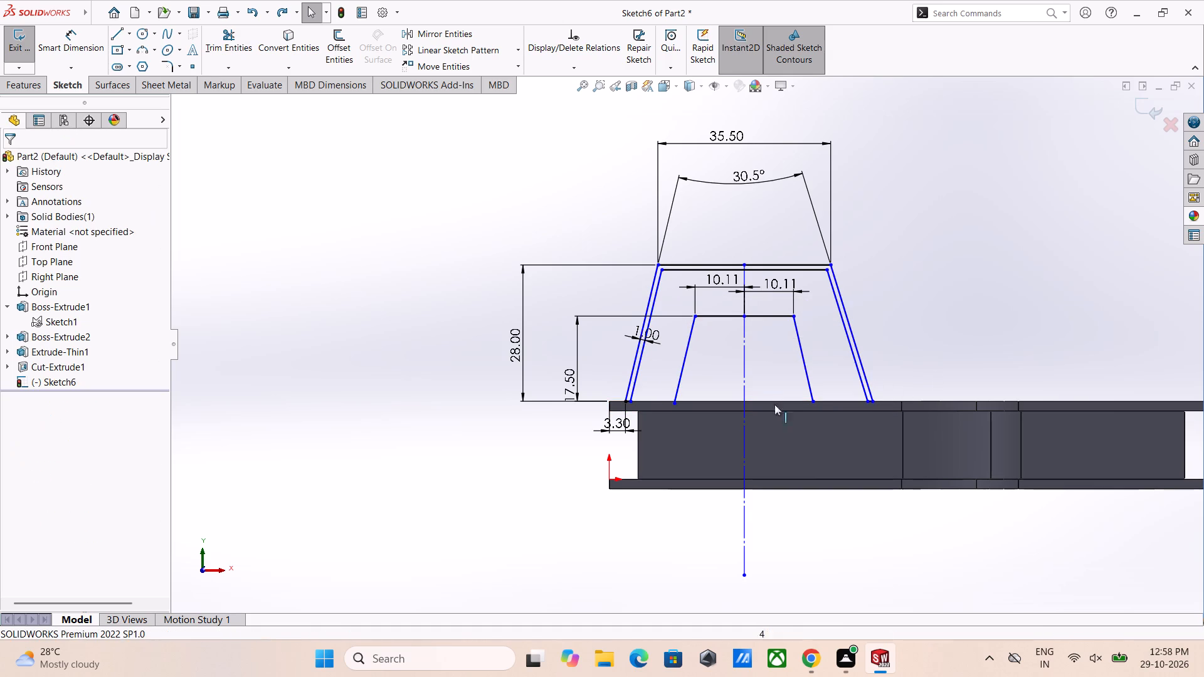
# Delete the coincident relation at the nested right side's lower end and make that side parallel to the outer trapezoid's inner right line.
pyautogui.scroll(-5, 679, 406)
pyautogui.scroll(3, 892, 341)
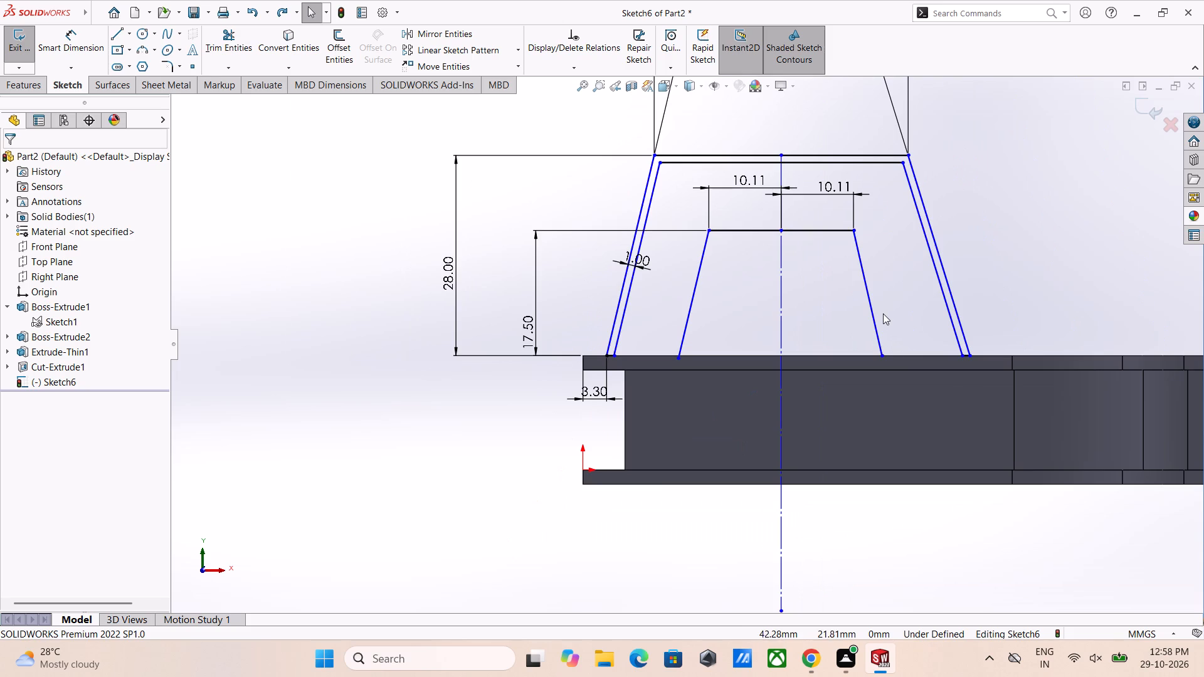
pyautogui.scroll(3, 883, 313)
pyautogui.keyDown('ctrl'); pyautogui.click(794, 323); pyautogui.keyUp('ctrl')
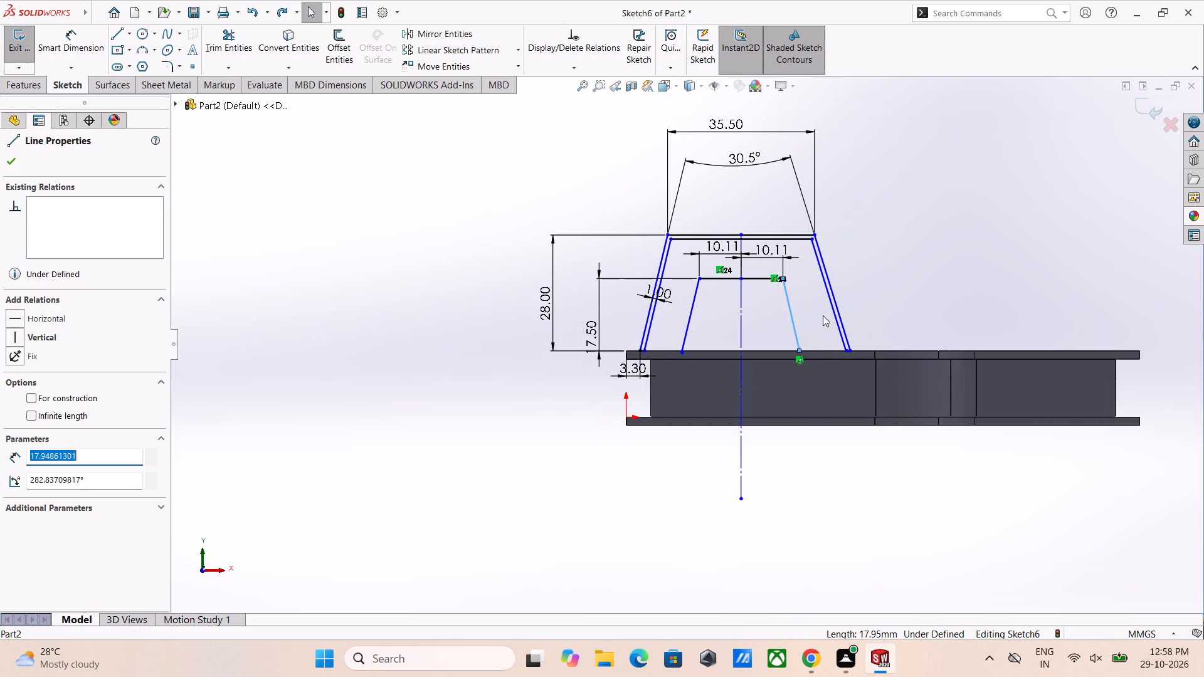
pyautogui.click(800, 360)
pyautogui.press('Delete')
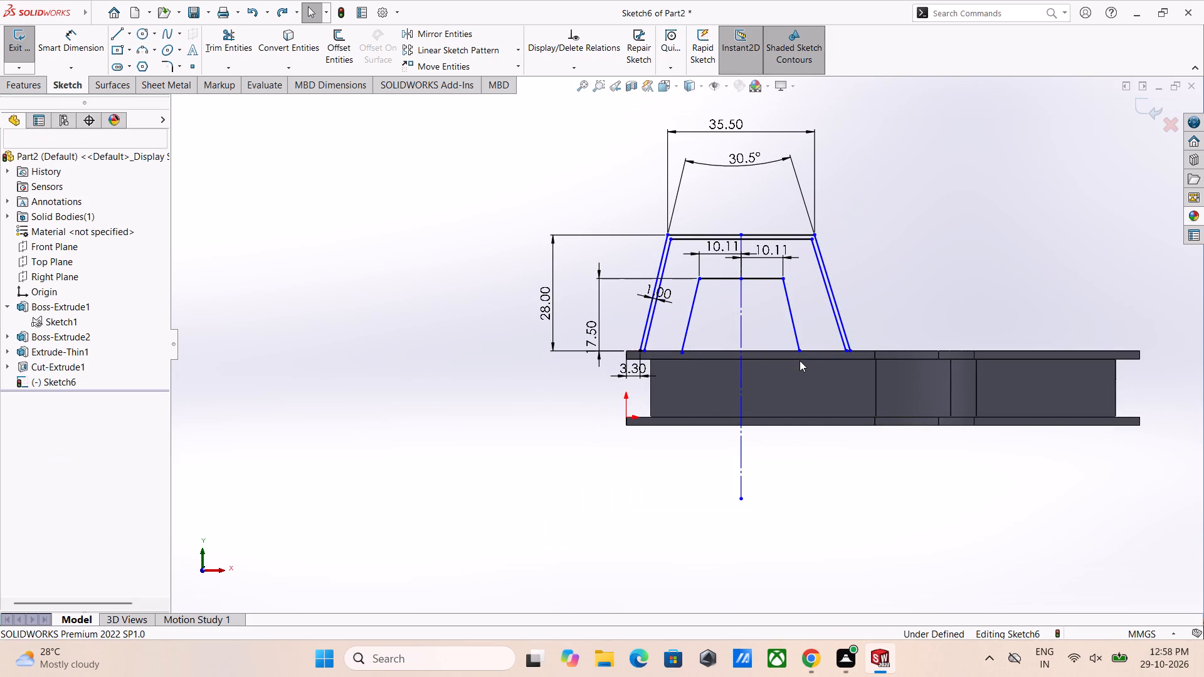
pyautogui.keyDown('ctrl'); pyautogui.click(792, 322); pyautogui.keyUp('ctrl')
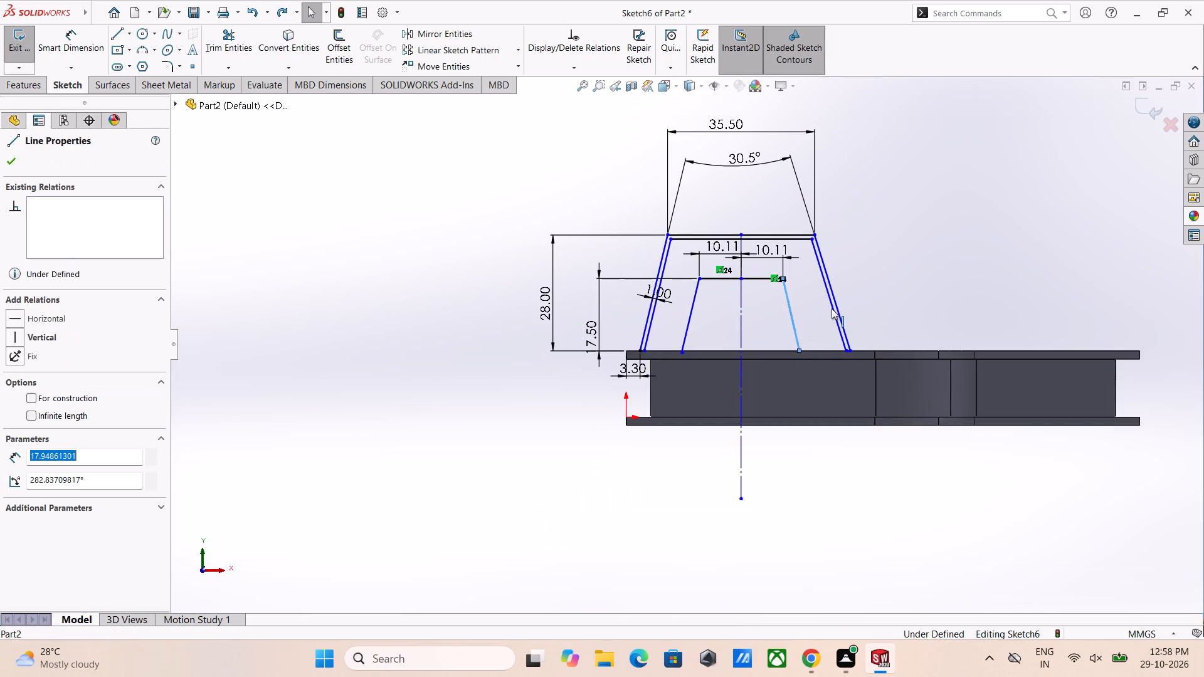
pyautogui.keyDown('ctrl'); pyautogui.click(832, 311); pyautogui.keyUp('ctrl')
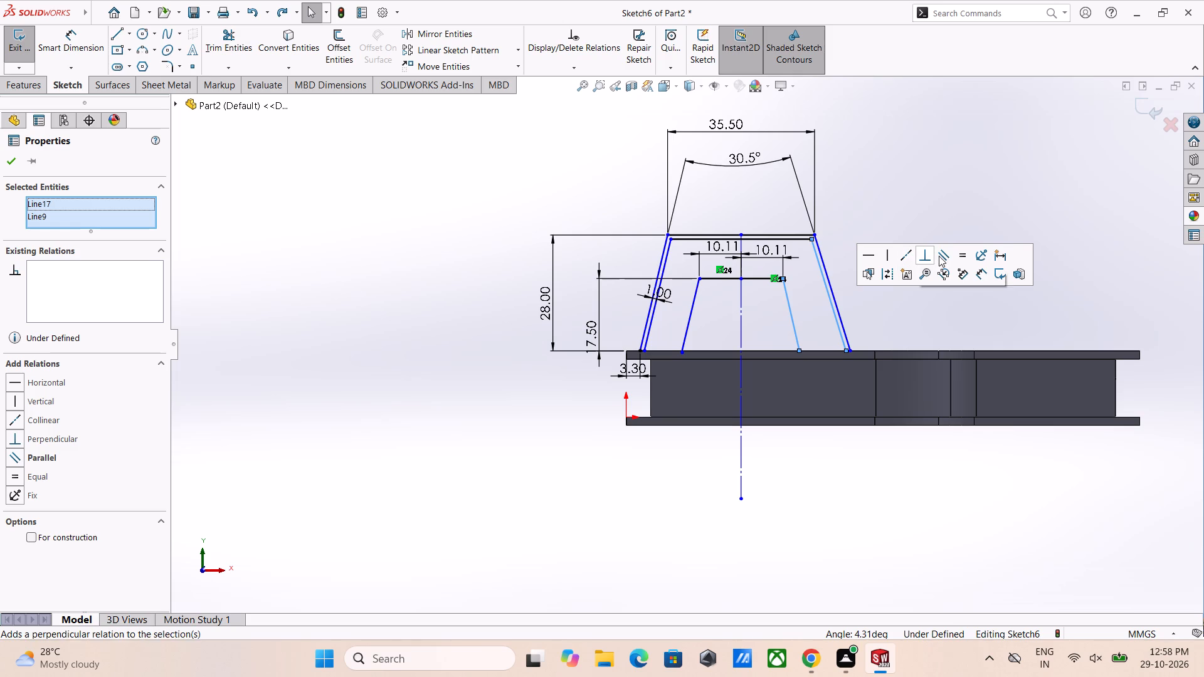
pyautogui.click(939, 256)
pyautogui.click(925, 312)
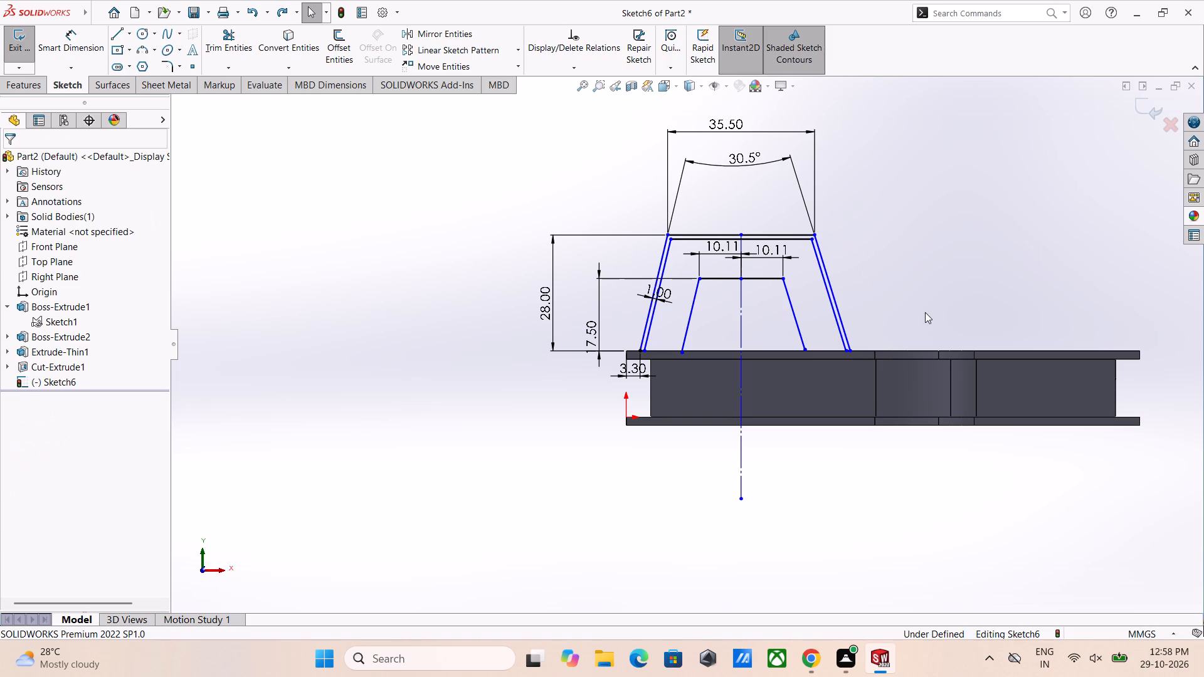
# Make the lower endpoint of the nested trapezoid's left side coincident with the top edge of the frame.
pyautogui.scroll(-5, 820, 293)
pyautogui.scroll(-4, 838, 459)
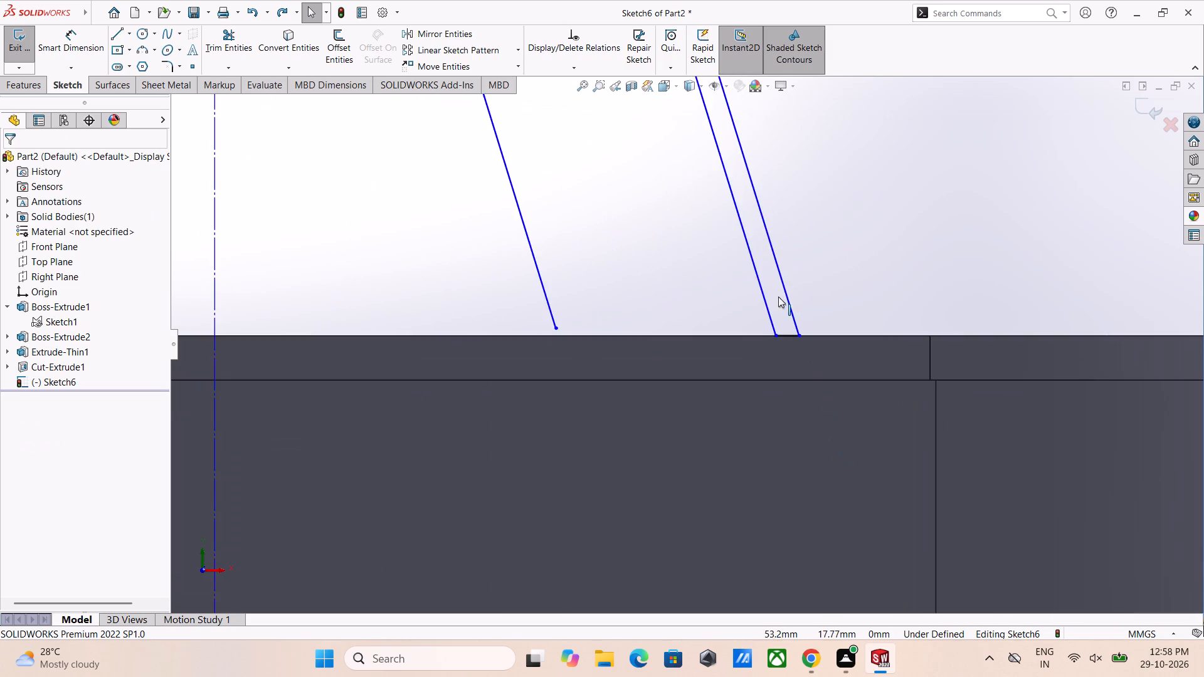
pyautogui.scroll(-4, 775, 315)
pyautogui.scroll(5, 609, 344)
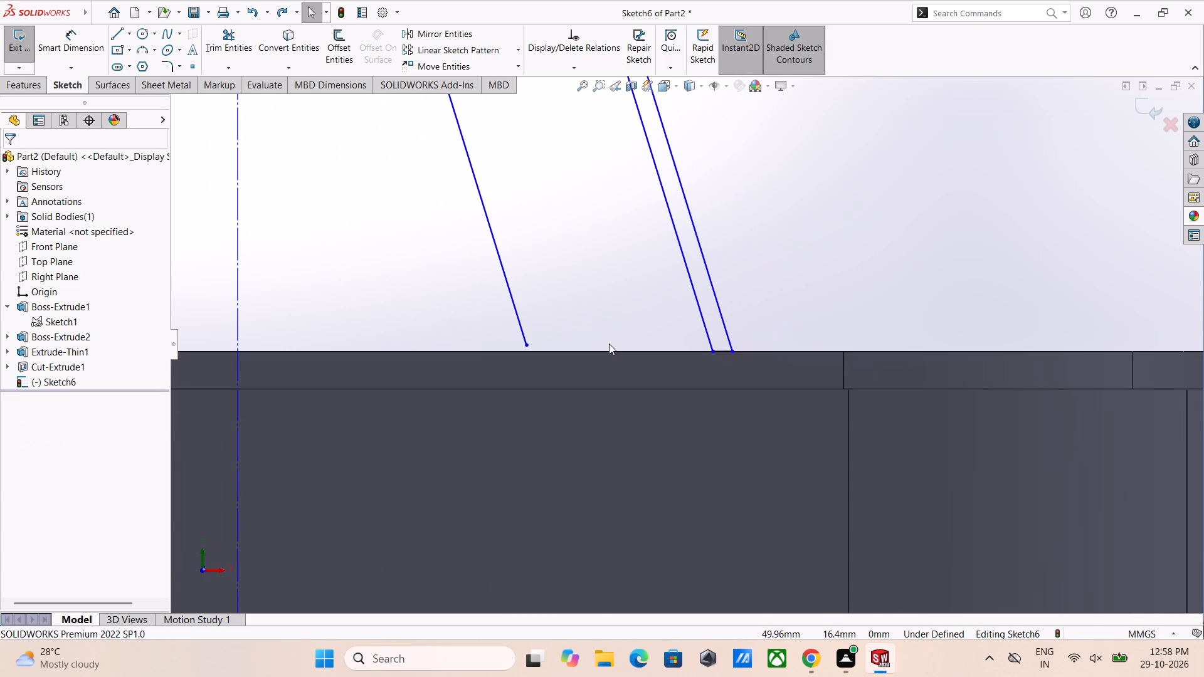
pyautogui.scroll(3, 609, 344)
pyautogui.scroll(-4, 346, 362)
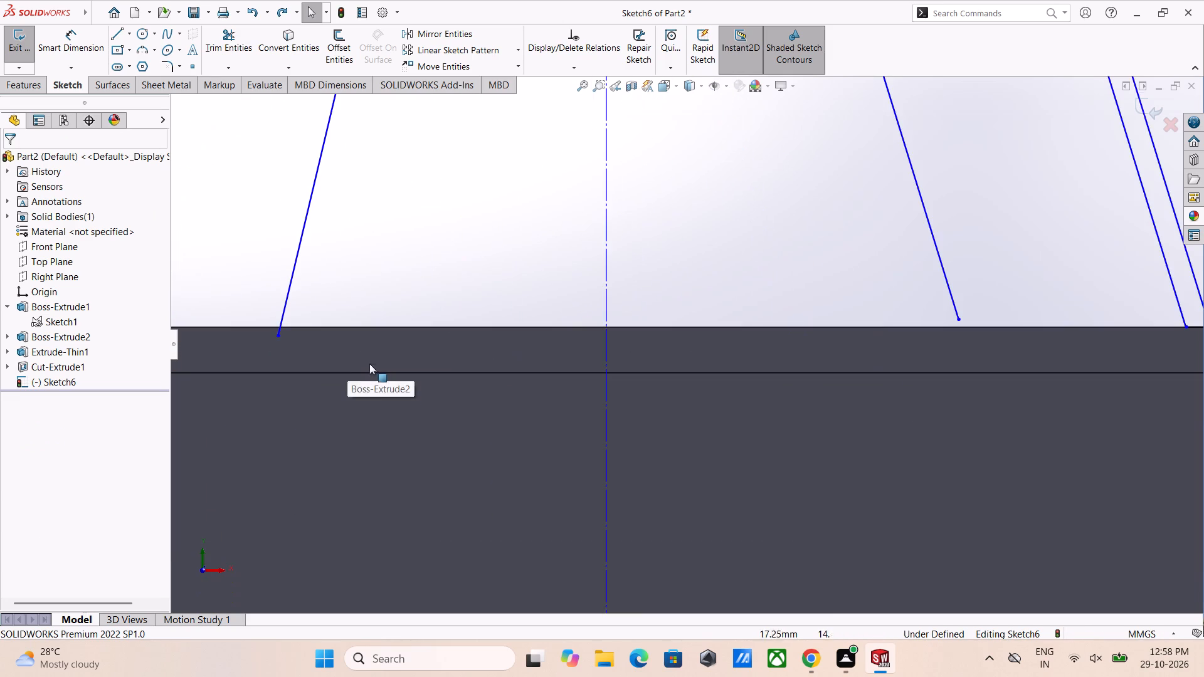
pyautogui.scroll(-3, 577, 370)
pyautogui.scroll(5, 338, 369)
pyautogui.scroll(-4, 450, 342)
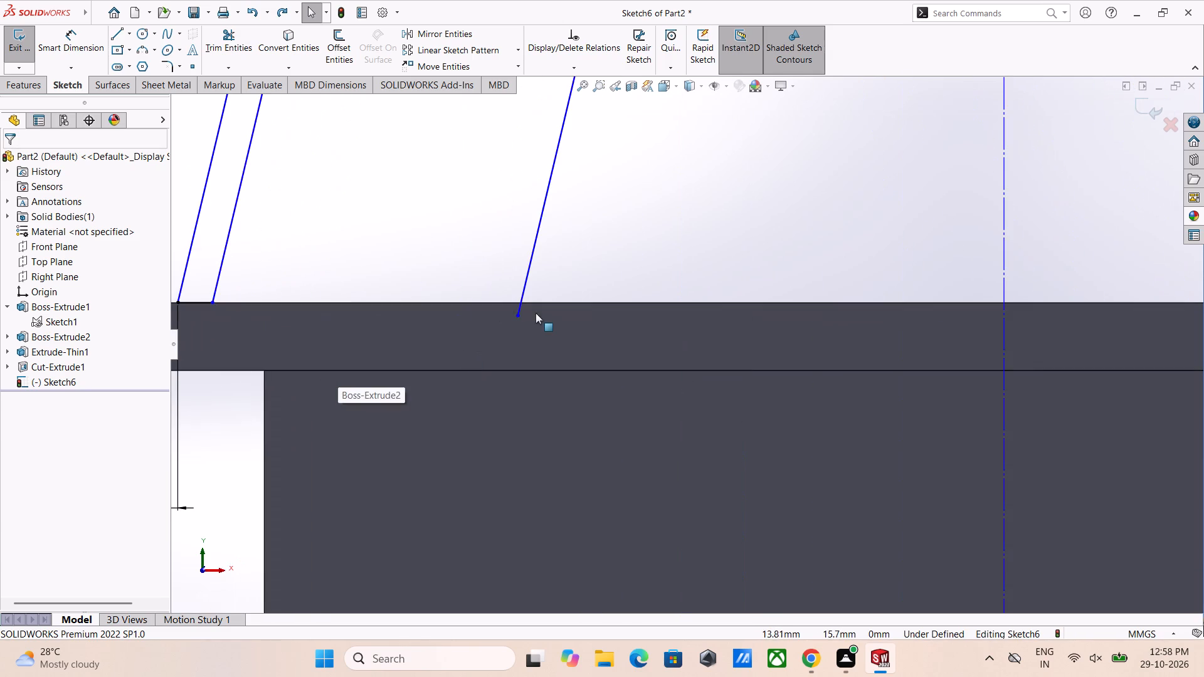
pyautogui.keyDown('ctrl'); pyautogui.click(520, 319); pyautogui.keyUp('ctrl')
pyautogui.keyDown('ctrl'); pyautogui.click(537, 303); pyautogui.keyUp('ctrl')
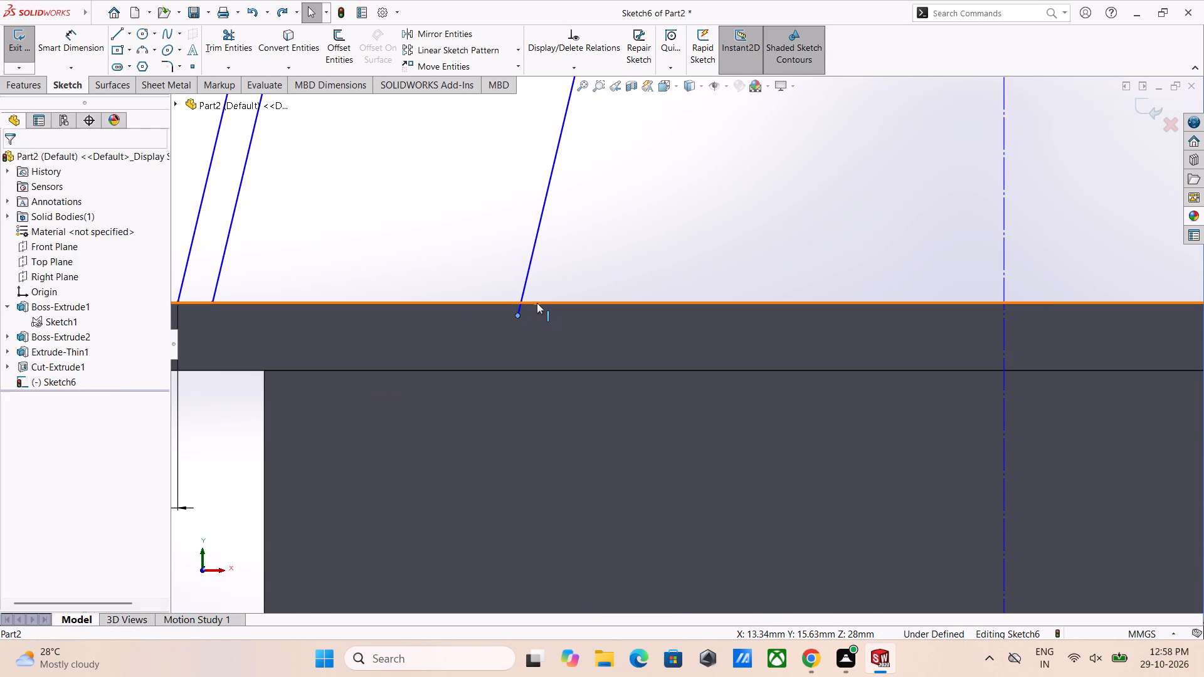
pyautogui.click(593, 248)
pyautogui.scroll(2, 859, 318)
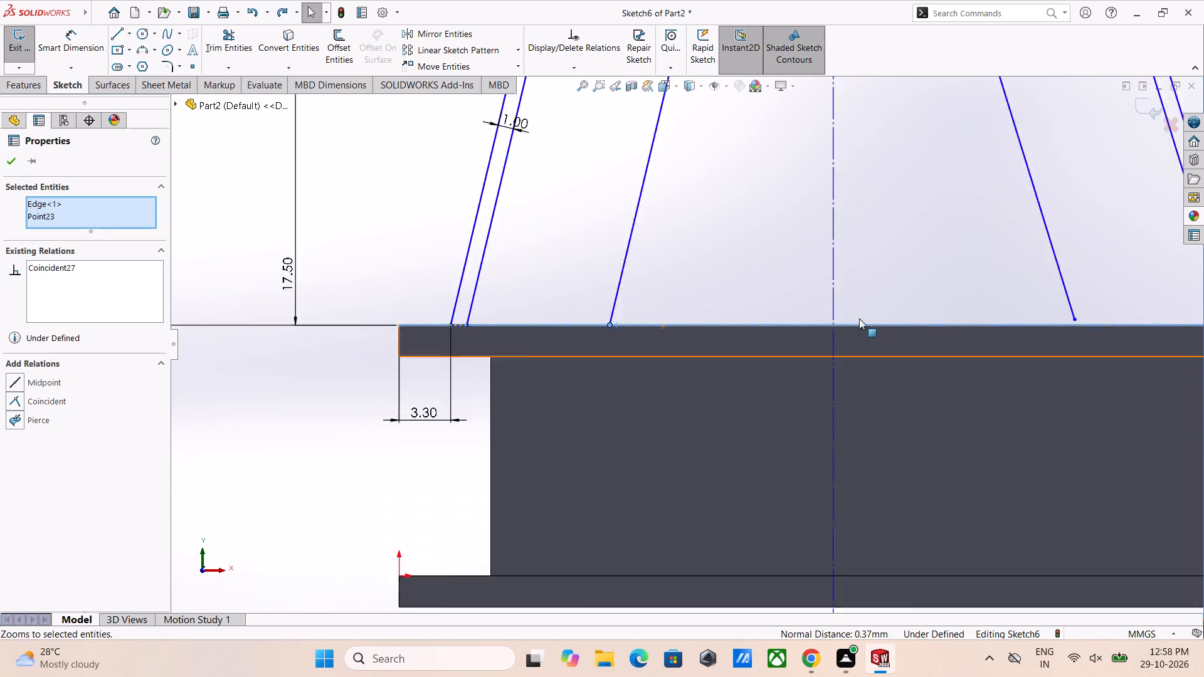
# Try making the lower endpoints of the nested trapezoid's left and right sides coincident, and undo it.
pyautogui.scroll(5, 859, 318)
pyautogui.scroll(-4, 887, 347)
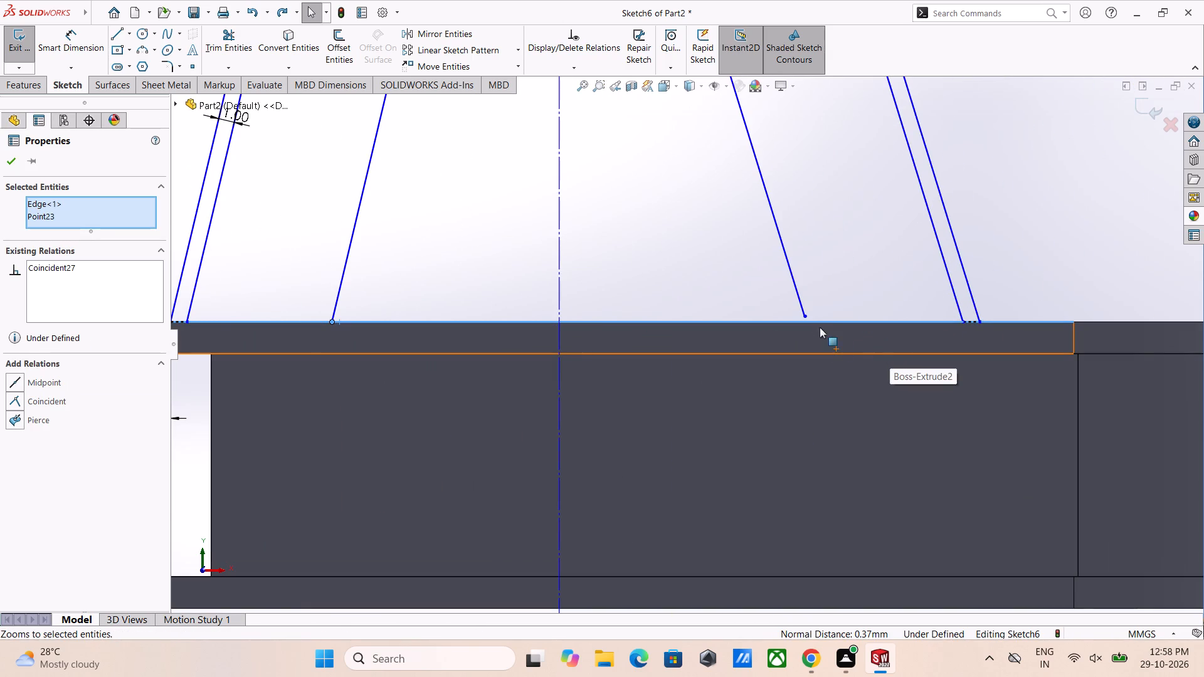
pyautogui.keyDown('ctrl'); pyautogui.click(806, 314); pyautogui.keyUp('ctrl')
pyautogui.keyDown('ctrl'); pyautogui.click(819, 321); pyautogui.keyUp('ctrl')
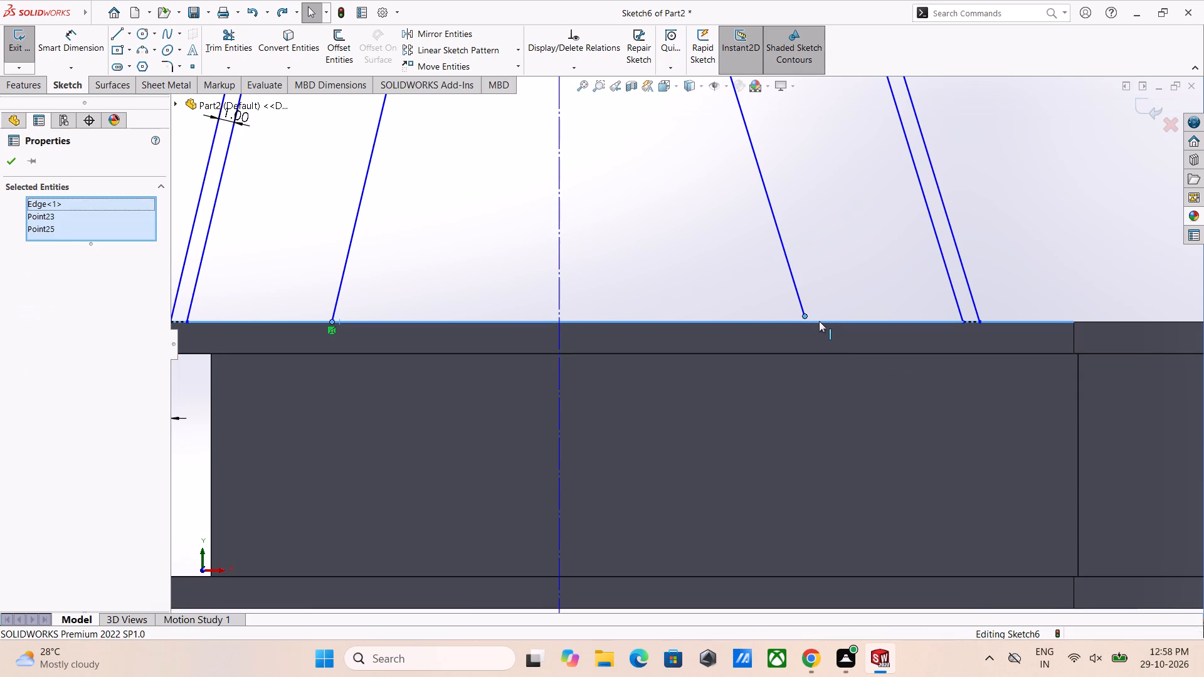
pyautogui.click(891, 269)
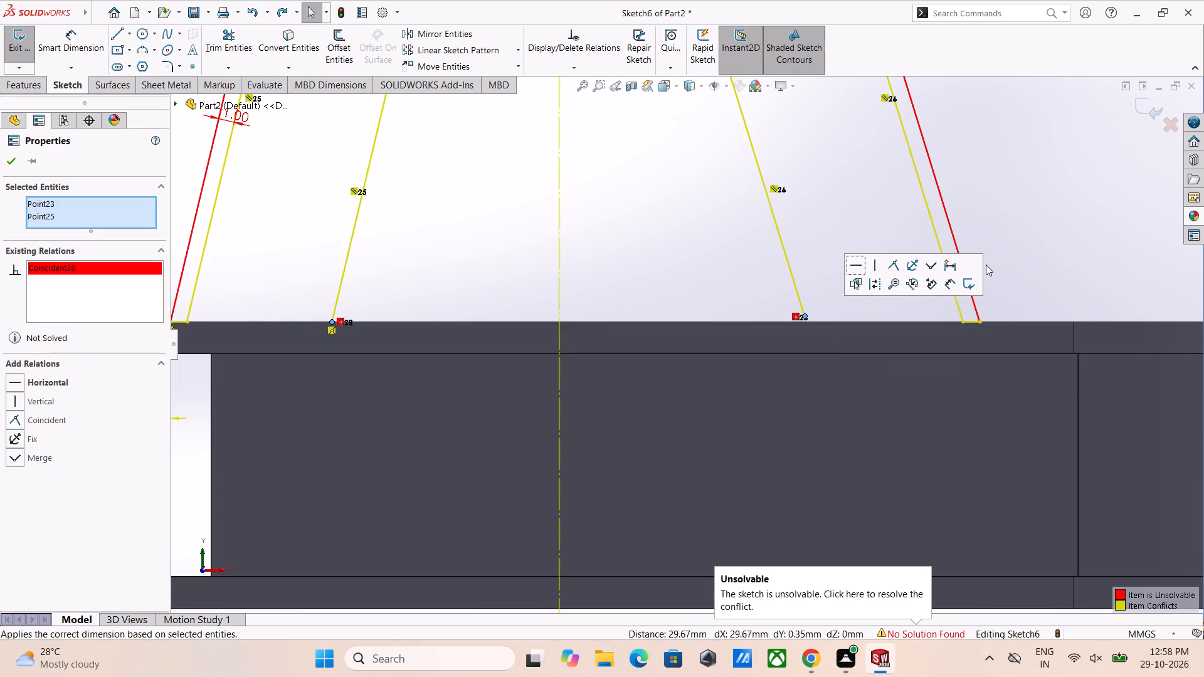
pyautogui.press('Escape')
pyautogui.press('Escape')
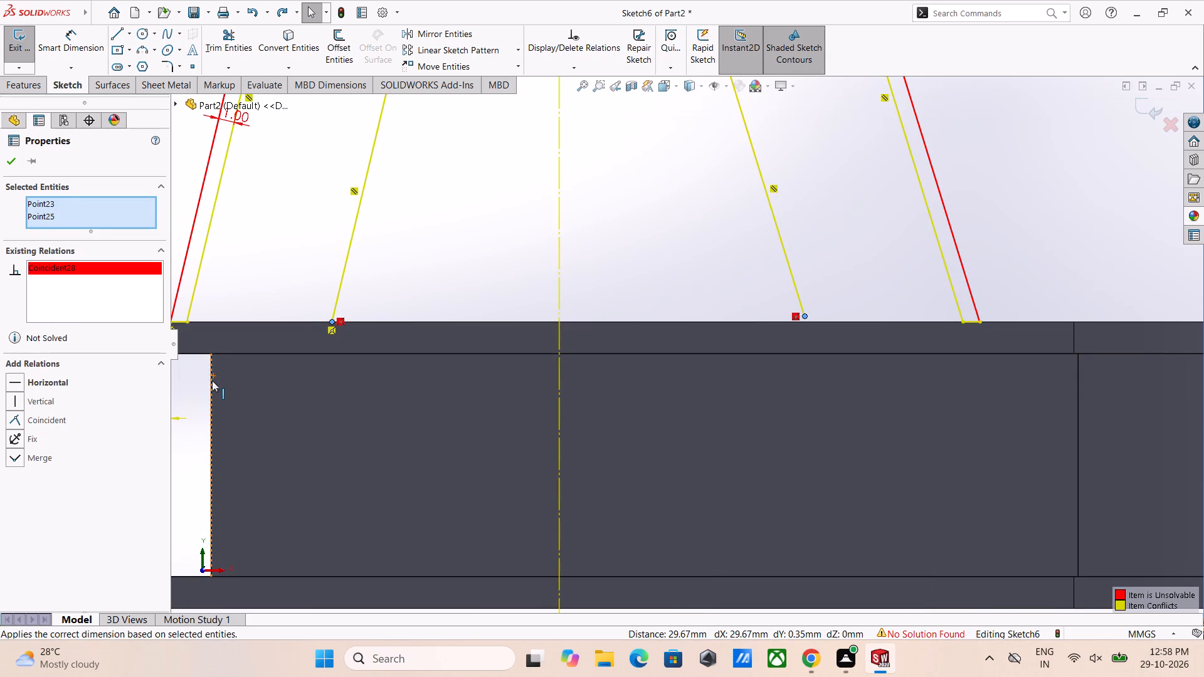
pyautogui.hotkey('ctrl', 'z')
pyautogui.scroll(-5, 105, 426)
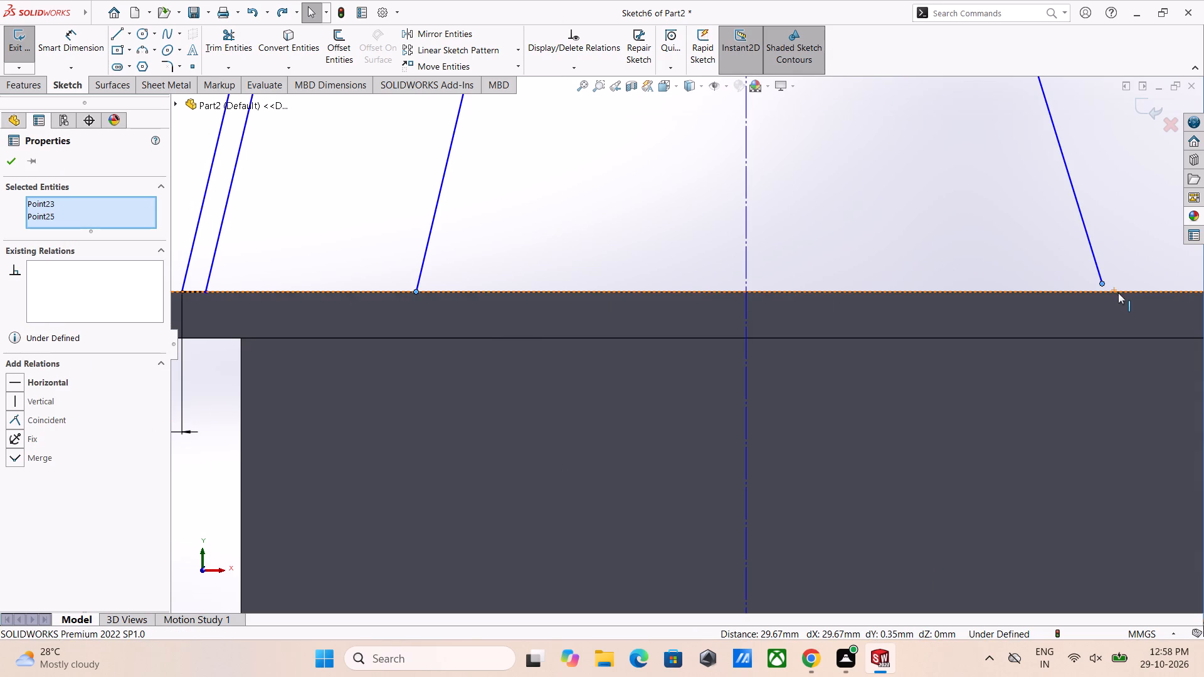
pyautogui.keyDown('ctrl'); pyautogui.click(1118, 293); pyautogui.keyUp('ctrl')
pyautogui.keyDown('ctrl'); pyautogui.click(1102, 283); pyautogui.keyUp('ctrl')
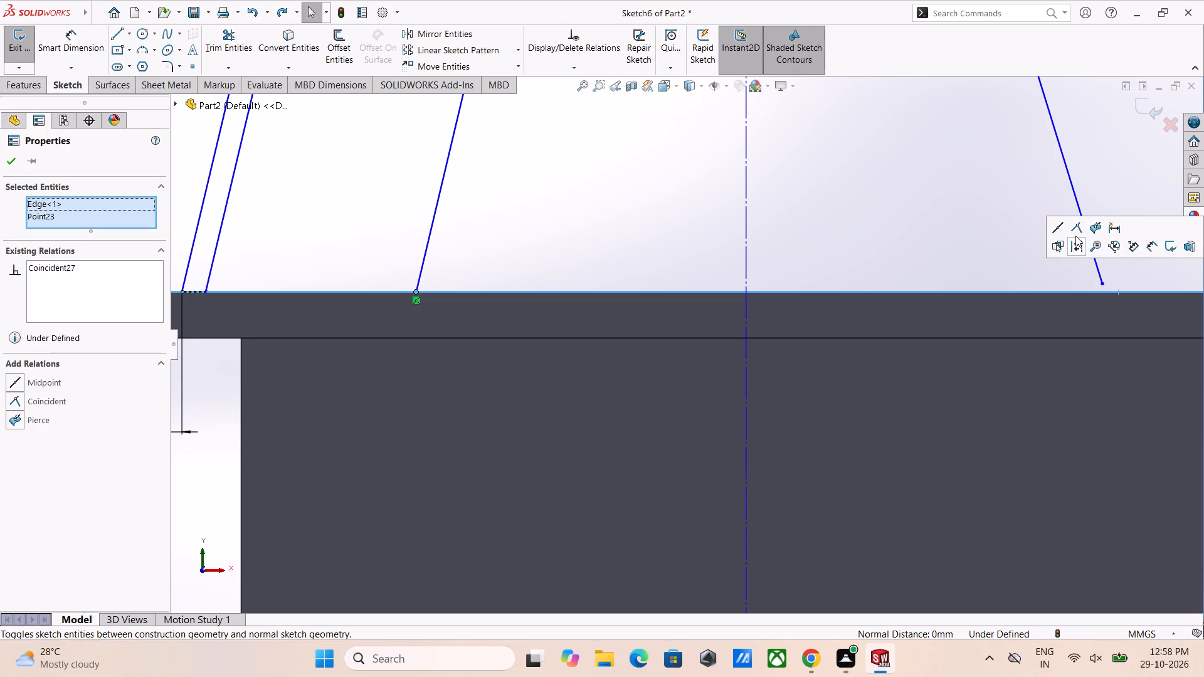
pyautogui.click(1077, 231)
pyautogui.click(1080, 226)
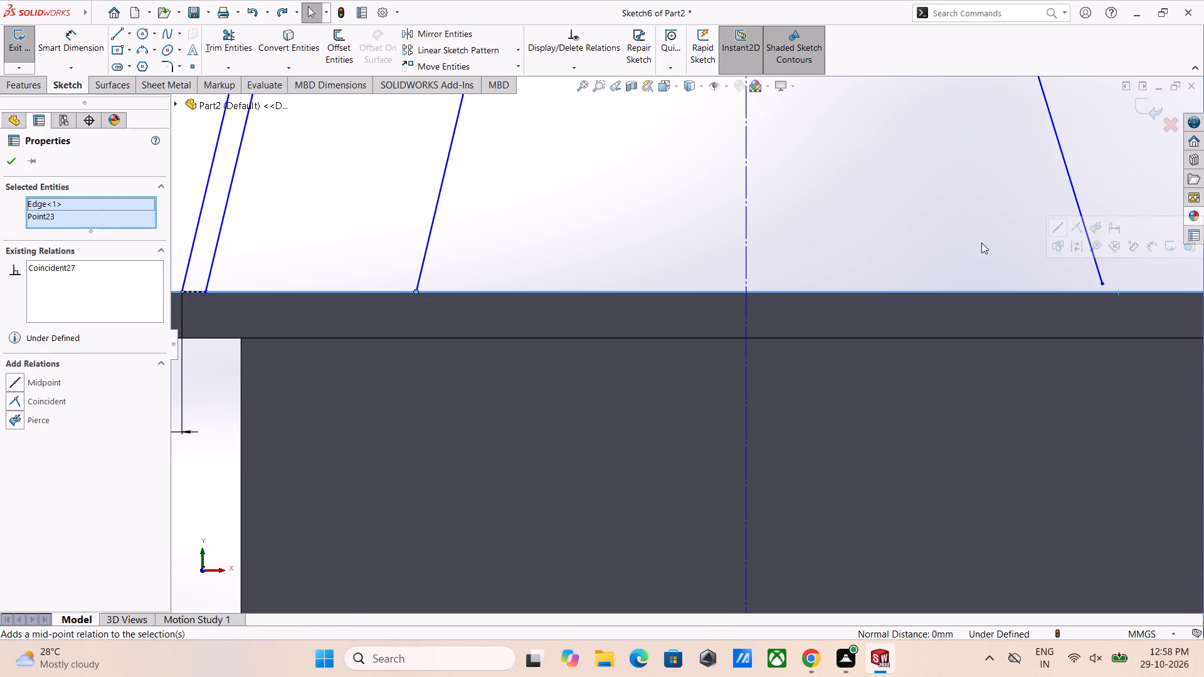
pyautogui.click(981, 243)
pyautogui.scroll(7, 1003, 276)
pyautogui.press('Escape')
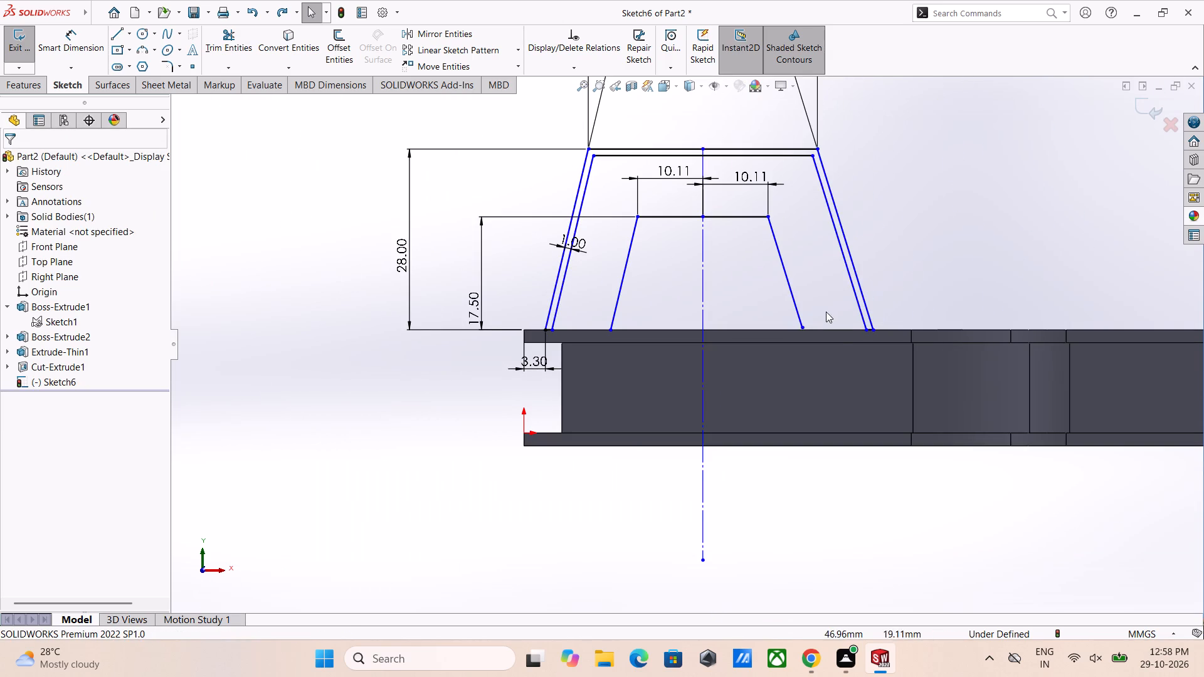
# Make the lower endpoint of the nested trapezoid's right side coincident with the top edge of the frame.
pyautogui.scroll(-5, 840, 344)
pyautogui.scroll(-6, 959, 207)
pyautogui.scroll(4, 809, 503)
pyautogui.scroll(3, 610, 439)
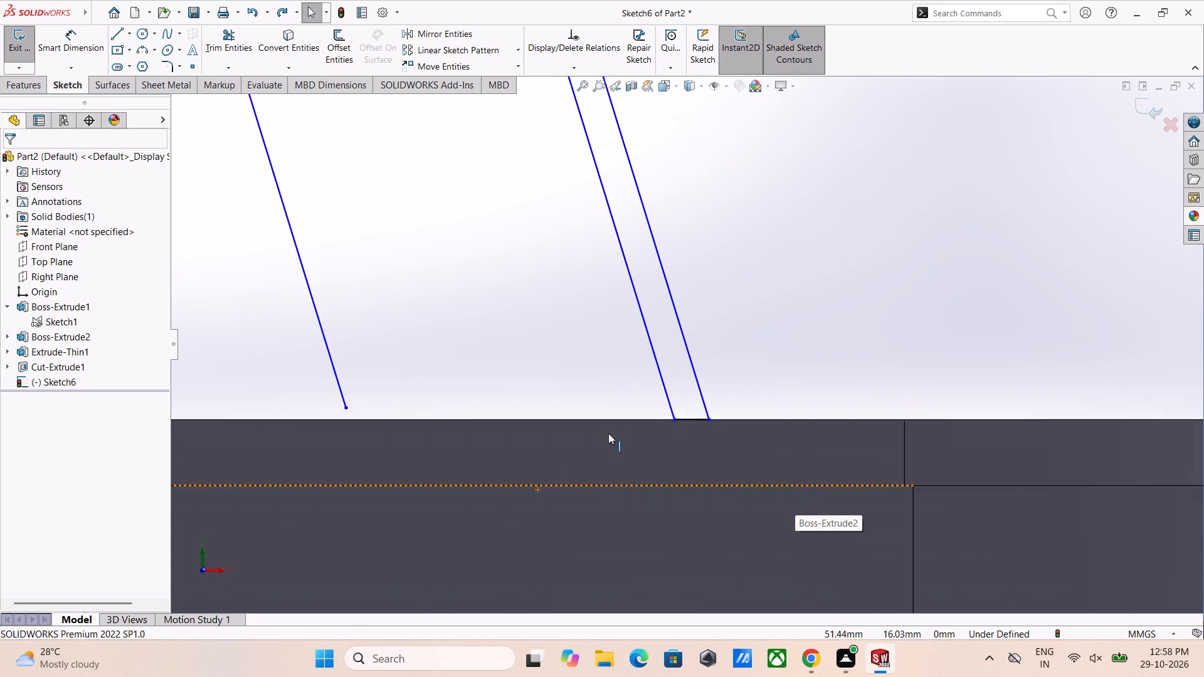
pyautogui.scroll(3, 608, 433)
pyautogui.scroll(-6, 517, 360)
pyautogui.keyDown('ctrl'); pyautogui.click(620, 391); pyautogui.keyUp('ctrl')
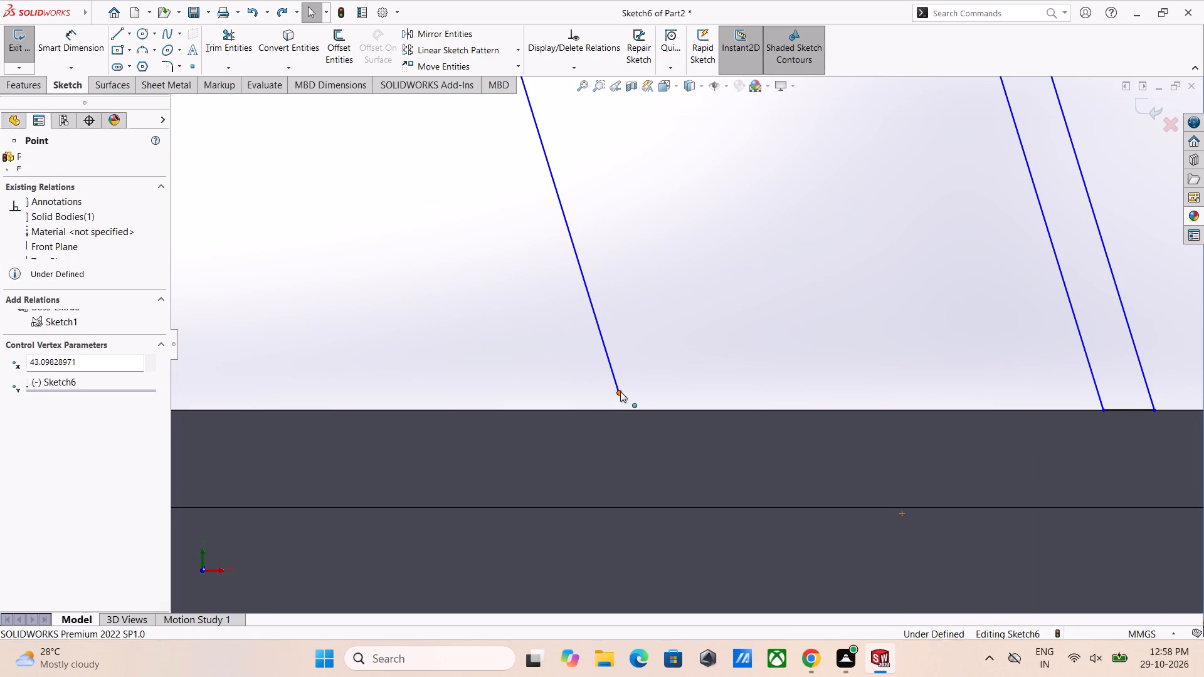
pyautogui.keyDown('ctrl'); pyautogui.click(627, 409); pyautogui.keyUp('ctrl')
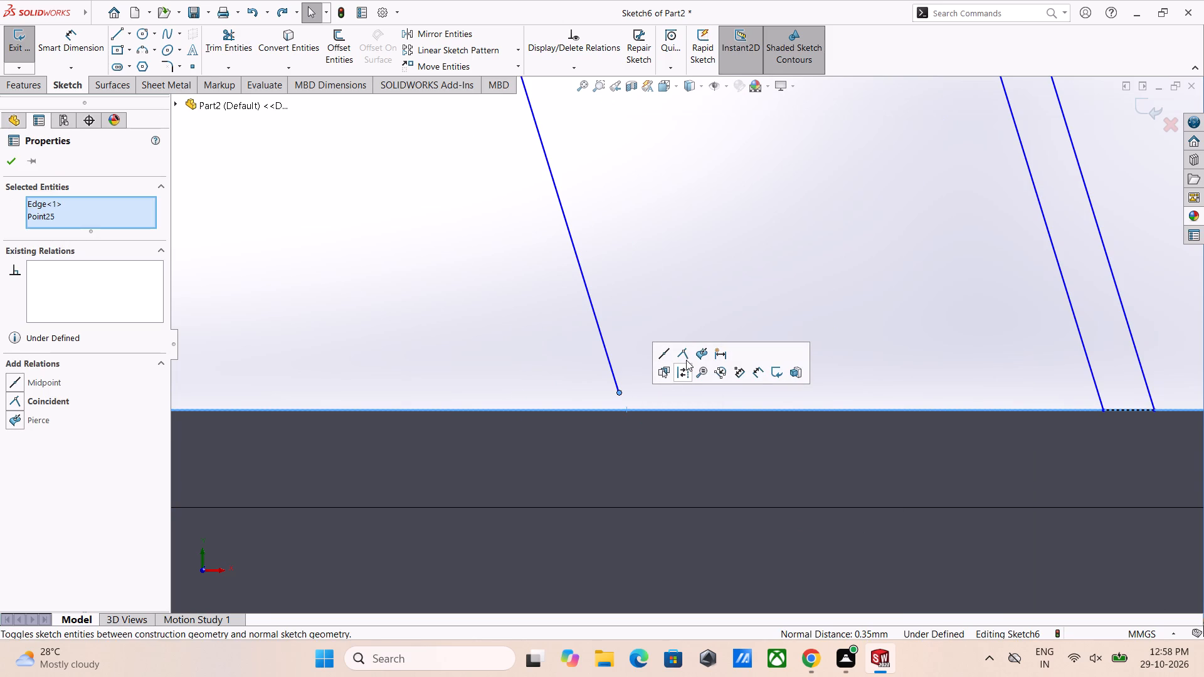
pyautogui.click(686, 359)
pyautogui.click(736, 278)
pyautogui.scroll(9, 736, 278)
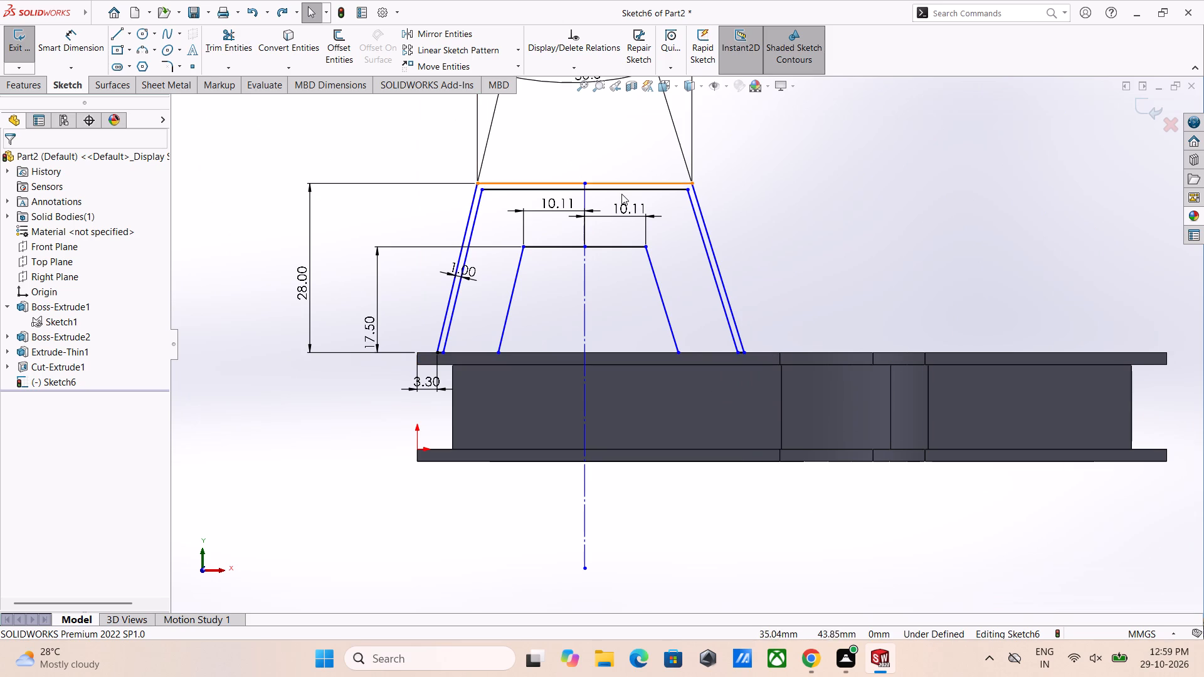
# Offset the nested trapezoid's whole chain inward by 1 mm, with the offset dimension added.
pyautogui.click(350, 41)
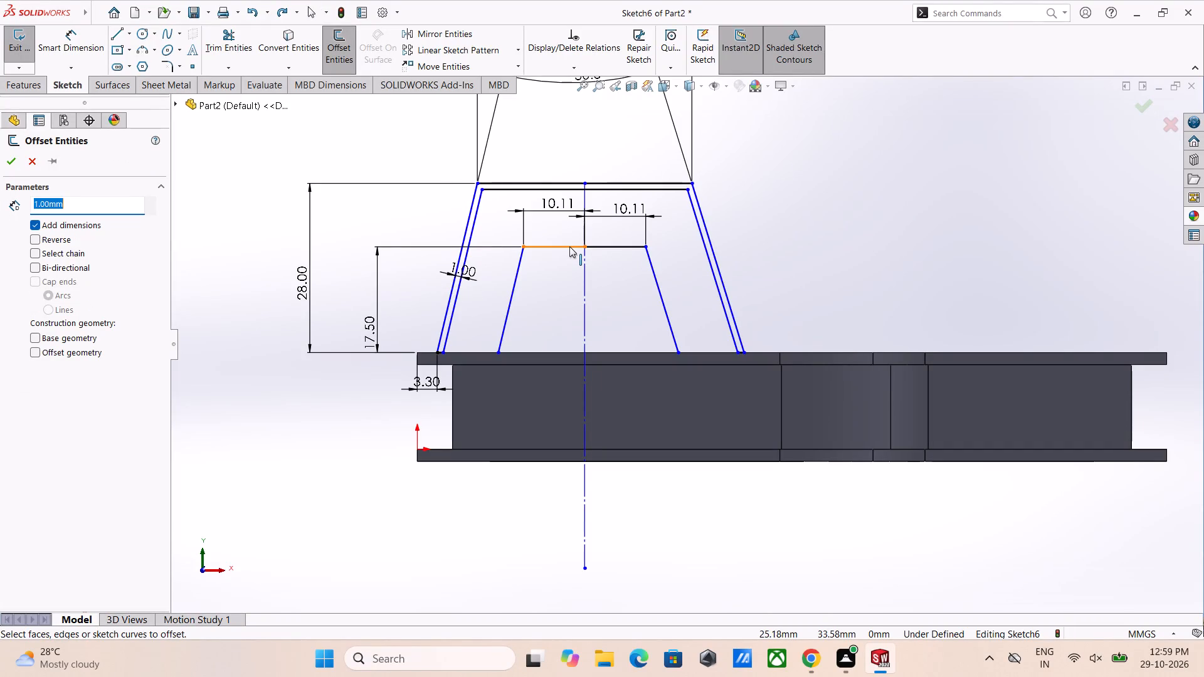
pyautogui.click(36, 254)
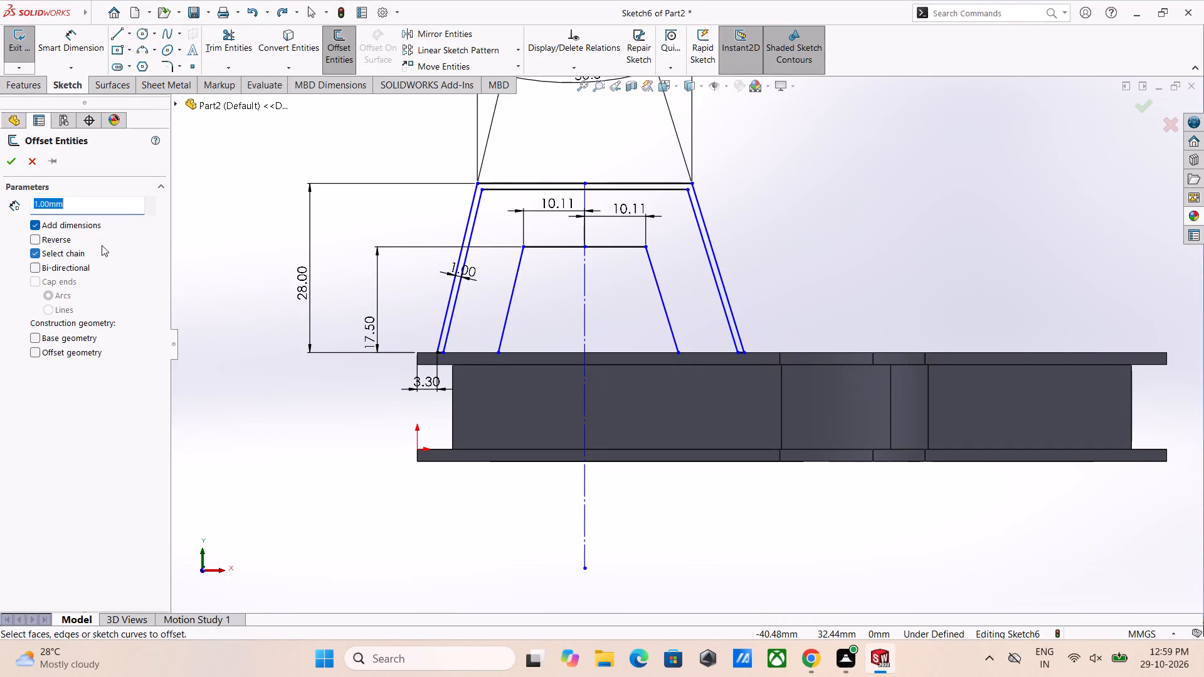
pyautogui.click(546, 246)
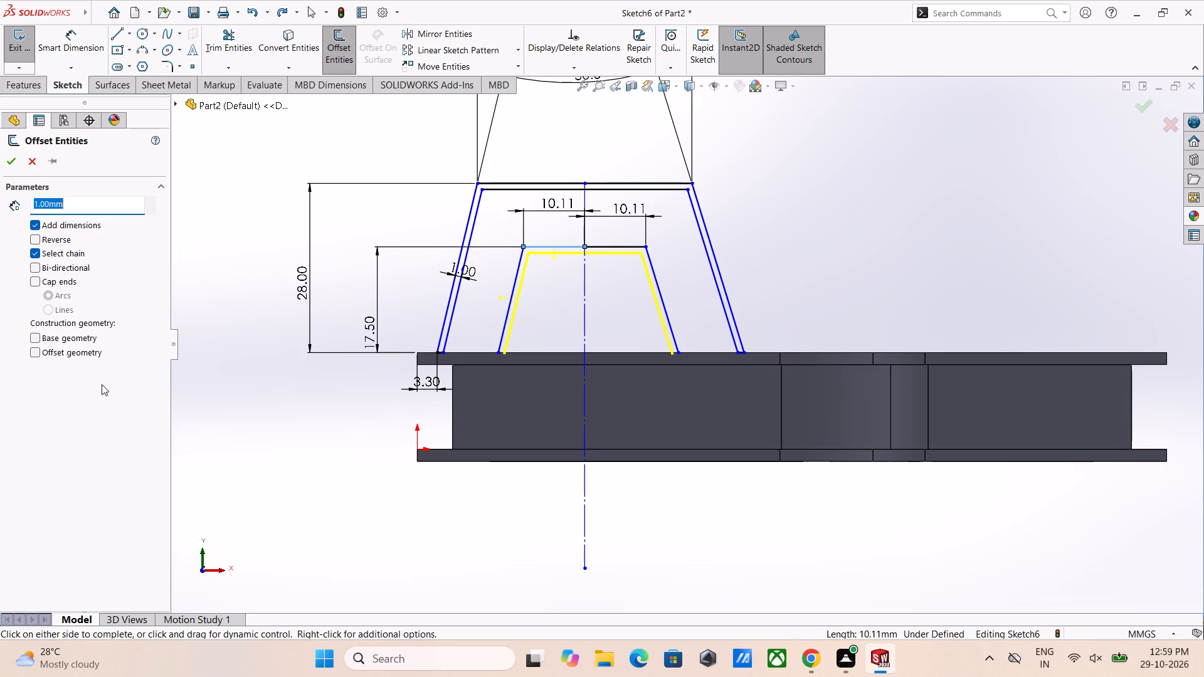
pyautogui.click(13, 163)
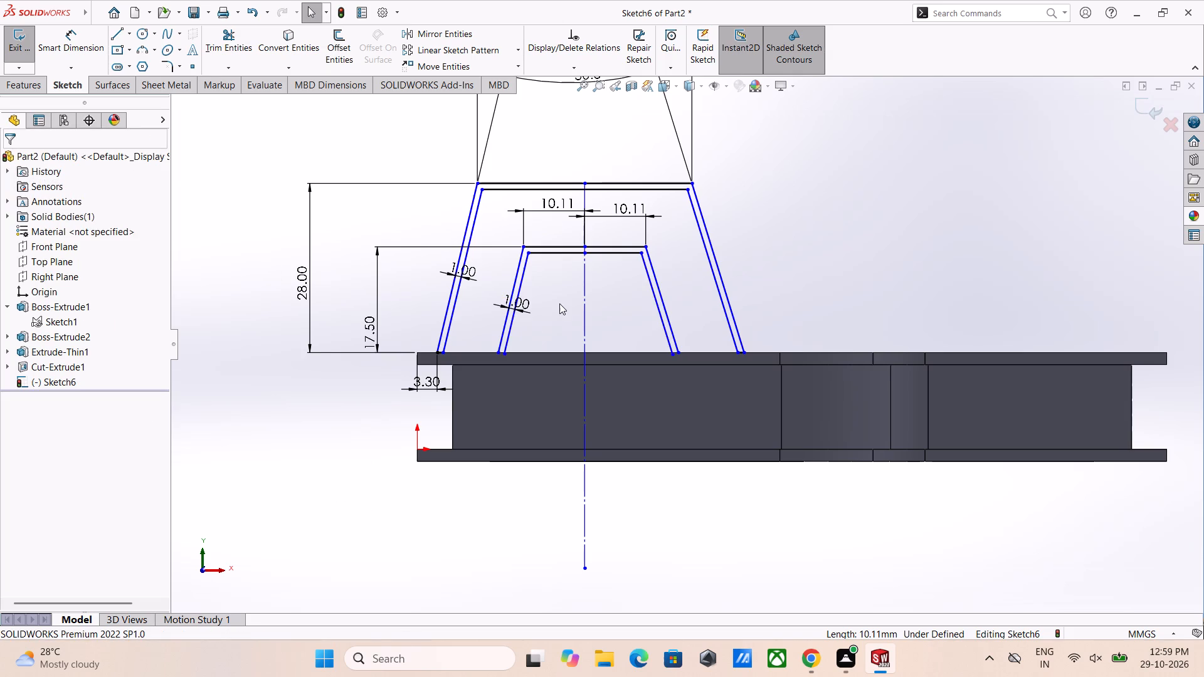
# Close the bottom of the nested trapezoid's left leg with a line about 1 mm long along the frame's top edge.
pyautogui.scroll(-3, 561, 301)
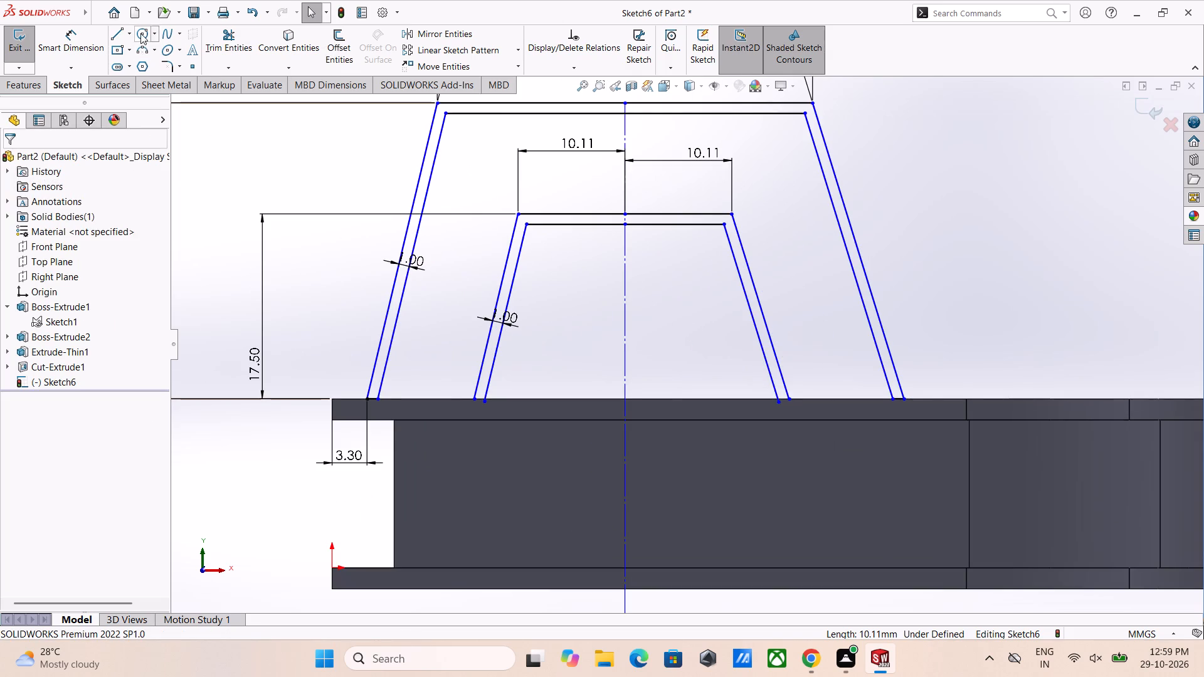
pyautogui.click(112, 23)
pyautogui.click(117, 33)
pyautogui.scroll(-4, 377, 391)
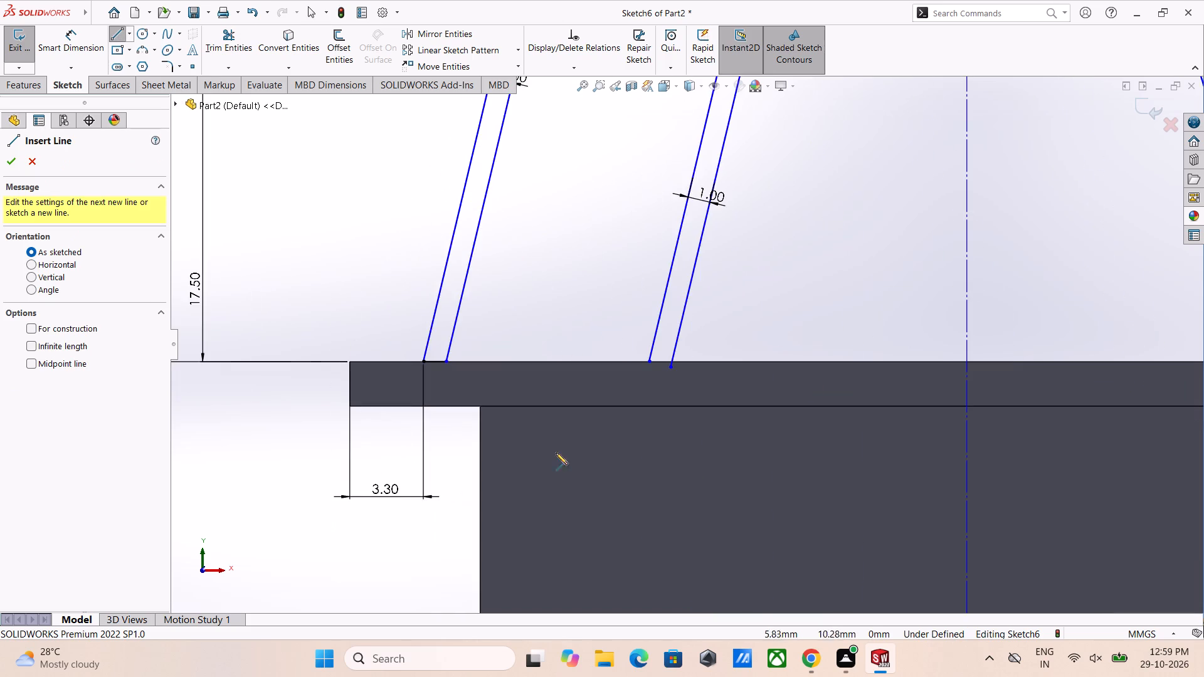
pyautogui.scroll(-4, 733, 387)
pyautogui.click(549, 322)
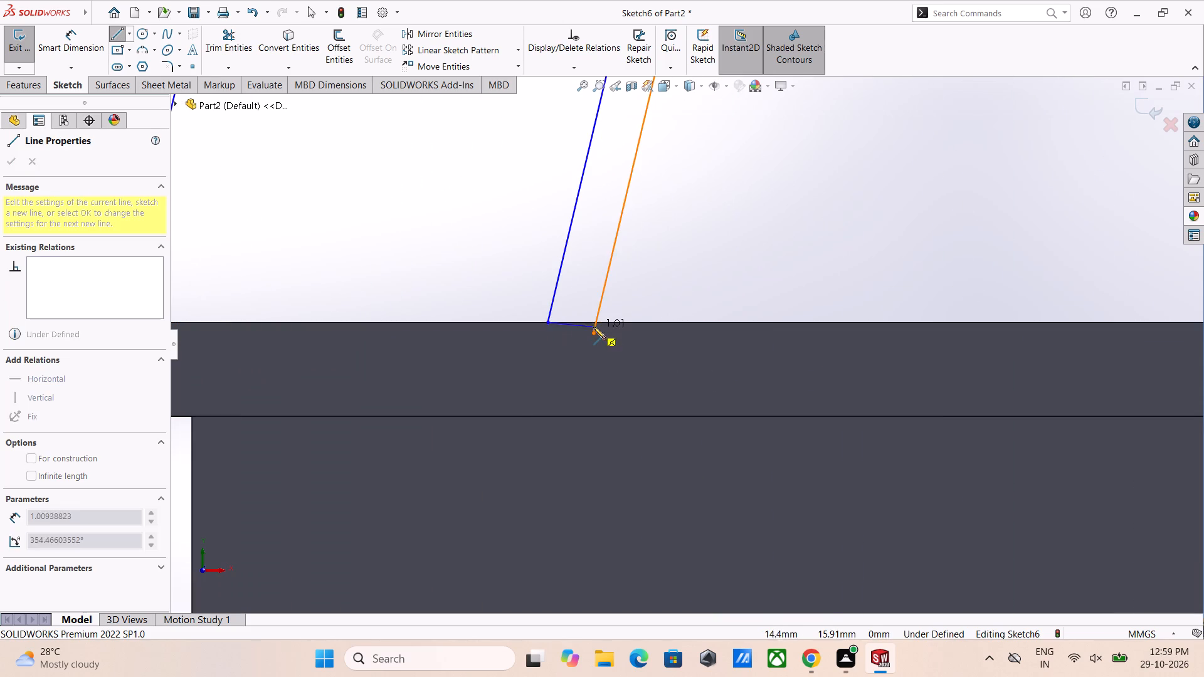
pyautogui.click(594, 323)
pyautogui.rightClick(657, 296)
pyautogui.click(727, 309)
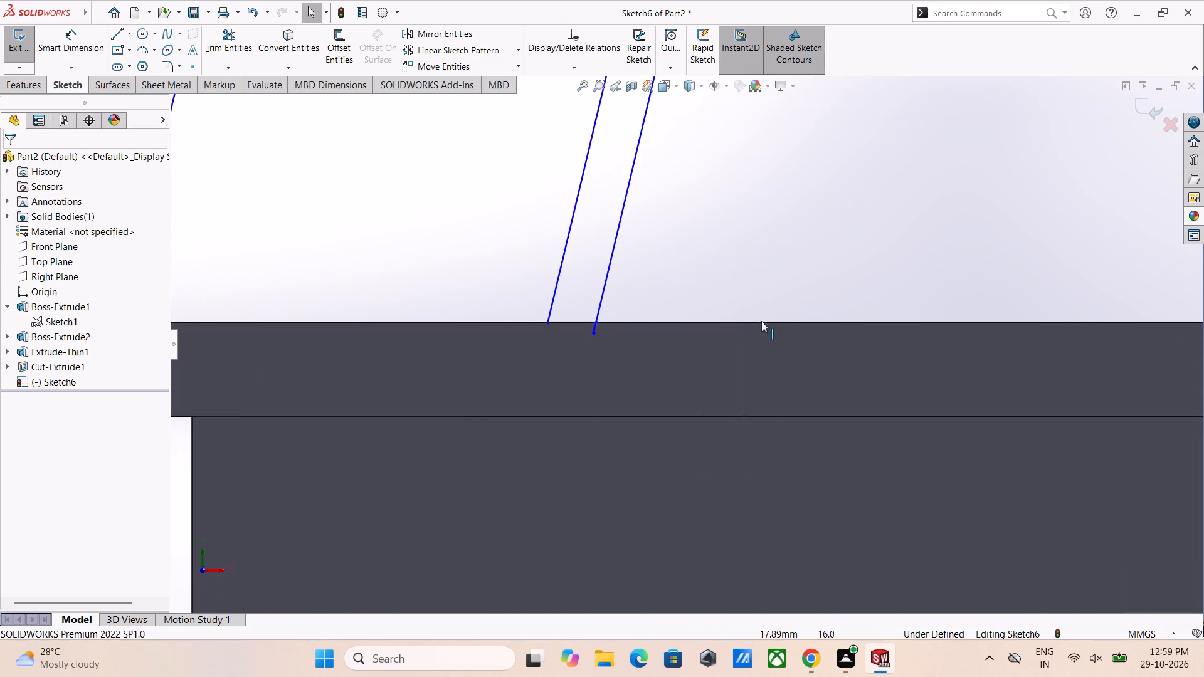
# Close the bottom of the nested trapezoid's right leg with a horizontal line about 1.05 mm long along the frame's top edge.
pyautogui.scroll(4, 761, 323)
pyautogui.scroll(6, 1023, 334)
pyautogui.scroll(-4, 1011, 274)
pyautogui.moveTo(1111, 245); pyautogui.dragTo(987, 246, button='right')
pyautogui.scroll(-4, 631, 433)
pyautogui.scroll(-5, 730, 429)
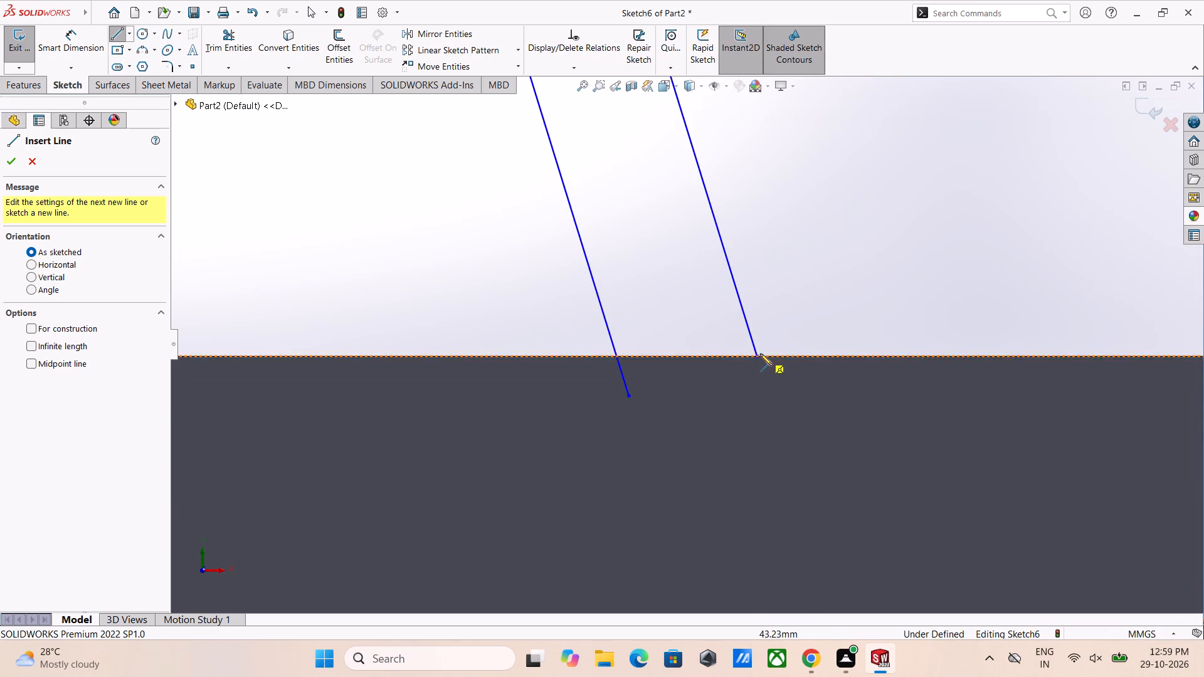
pyautogui.click(758, 358)
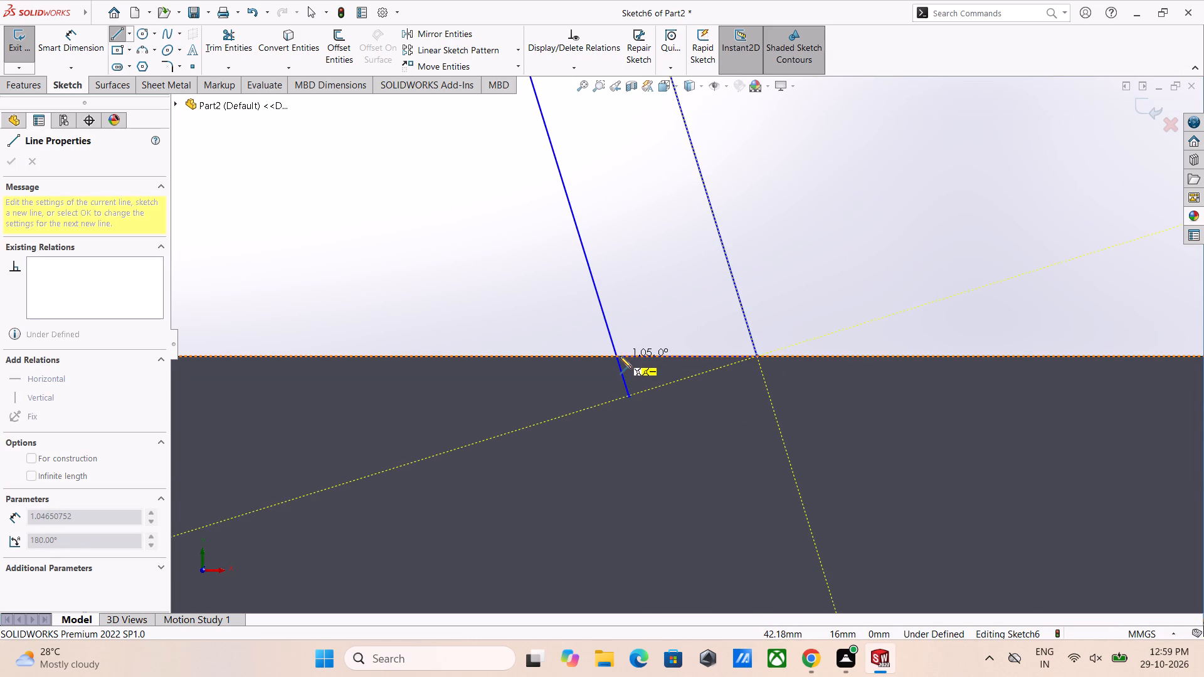
pyautogui.click(615, 356)
pyautogui.rightClick(752, 318)
pyautogui.click(810, 325)
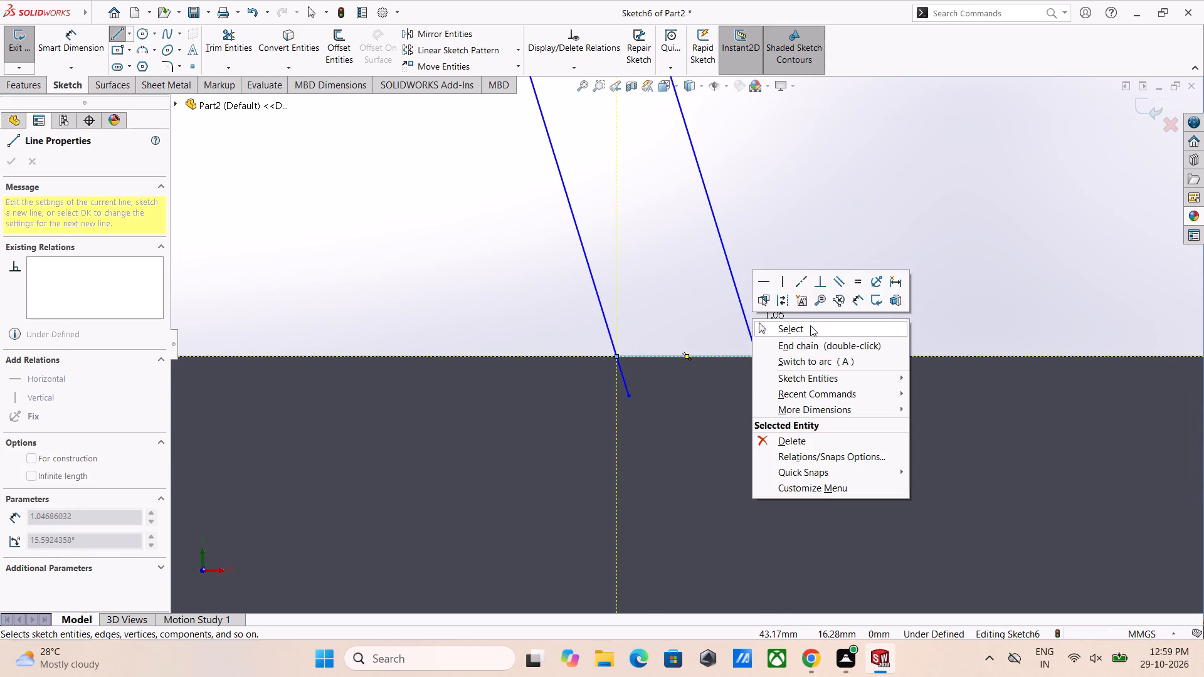
pyautogui.scroll(3, 815, 320)
pyautogui.rightClick(858, 305)
pyautogui.click(743, 71)
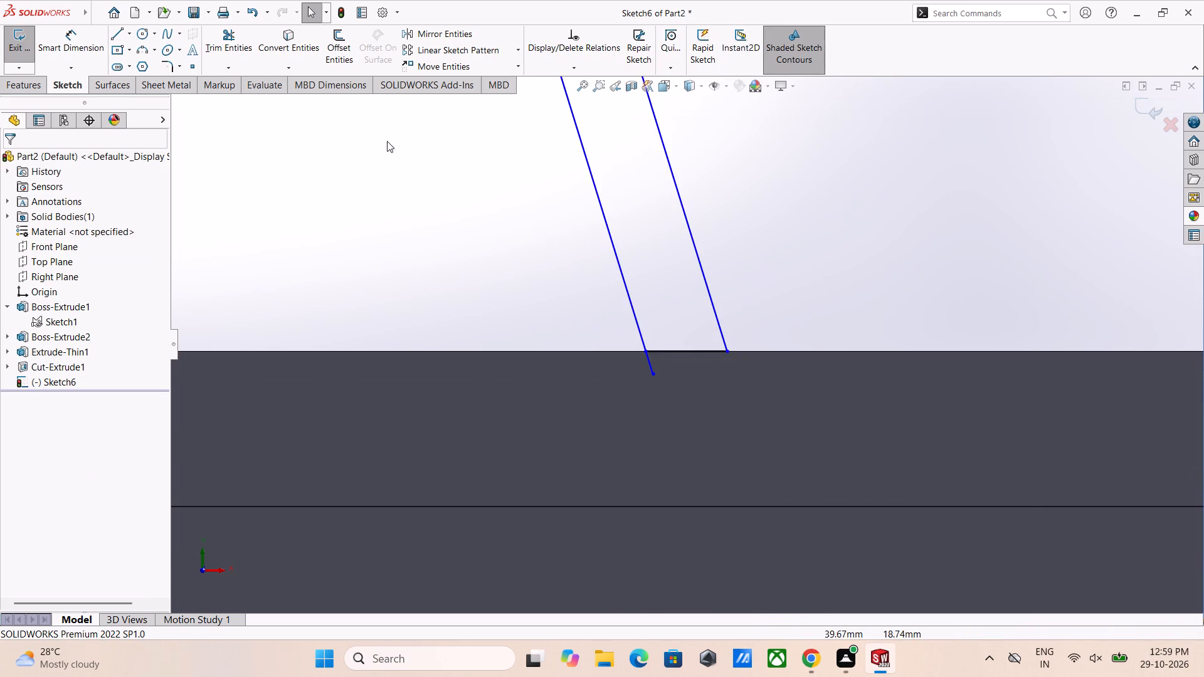
# Trim the ends of the nested trapezoid's right and left inner offset lines that extend below the frame's top edge.
pyautogui.click(229, 56)
pyautogui.scroll(-3, 716, 399)
pyautogui.moveTo(668, 334); pyautogui.dragTo(657, 329)
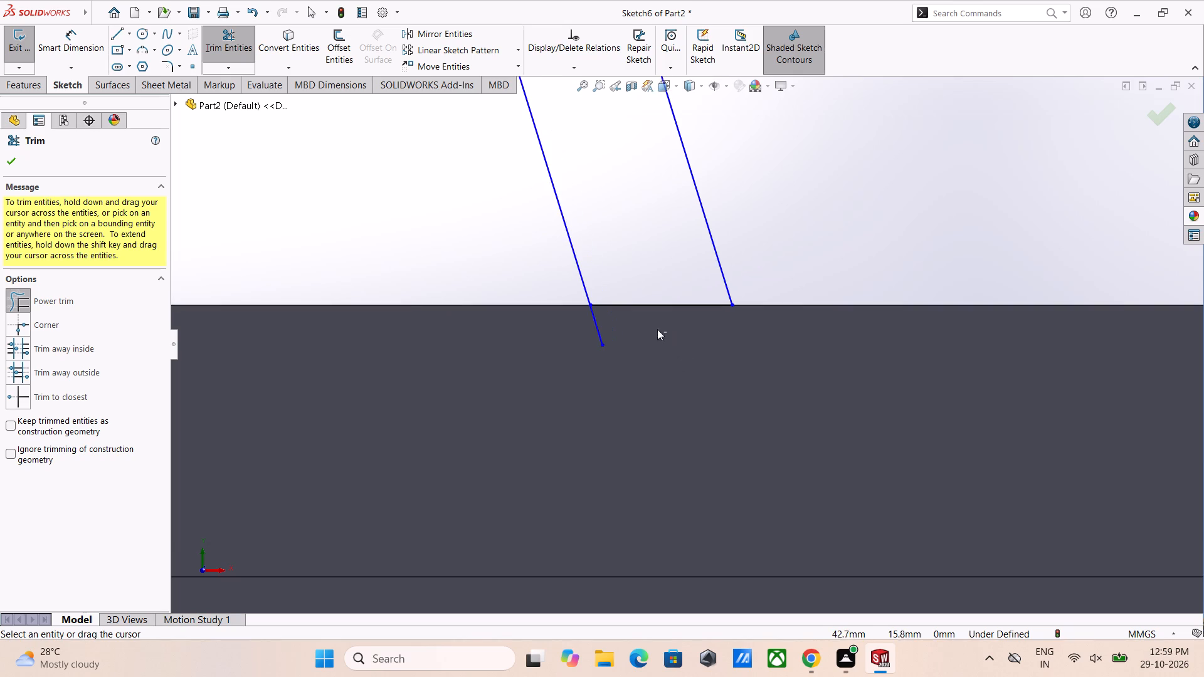
pyautogui.moveTo(657, 329); pyautogui.dragTo(510, 350)
pyautogui.scroll(14, 525, 371)
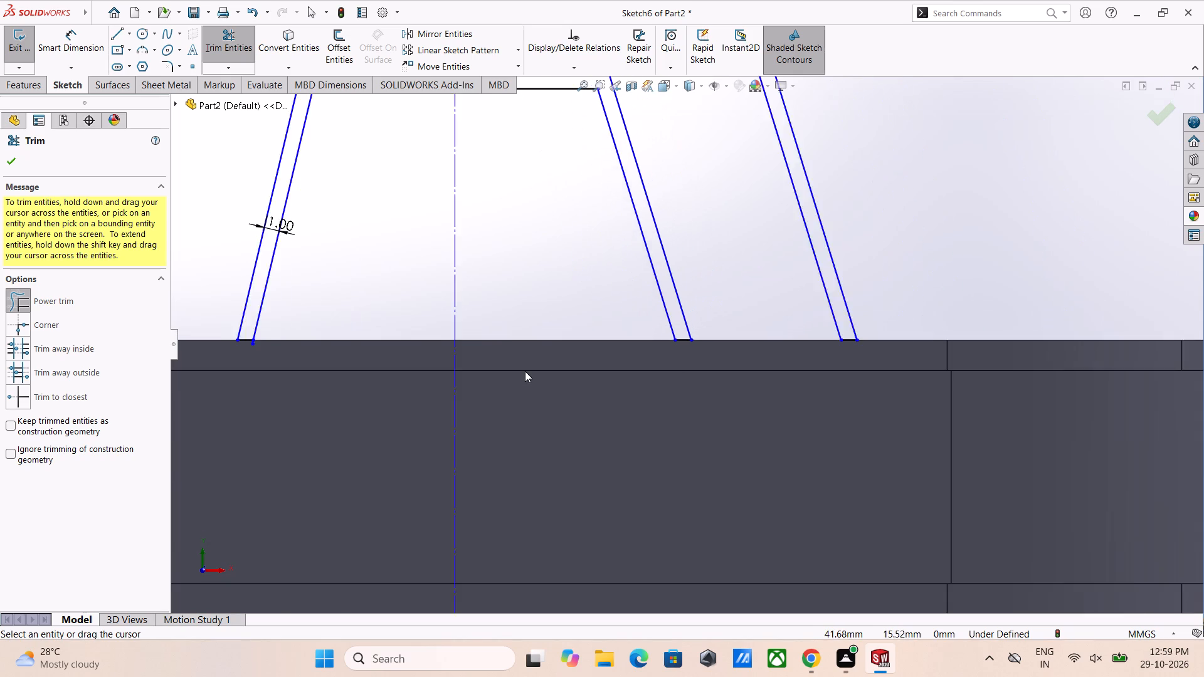
pyautogui.scroll(3, 525, 371)
pyautogui.scroll(-10, 462, 345)
pyautogui.scroll(-5, 969, 244)
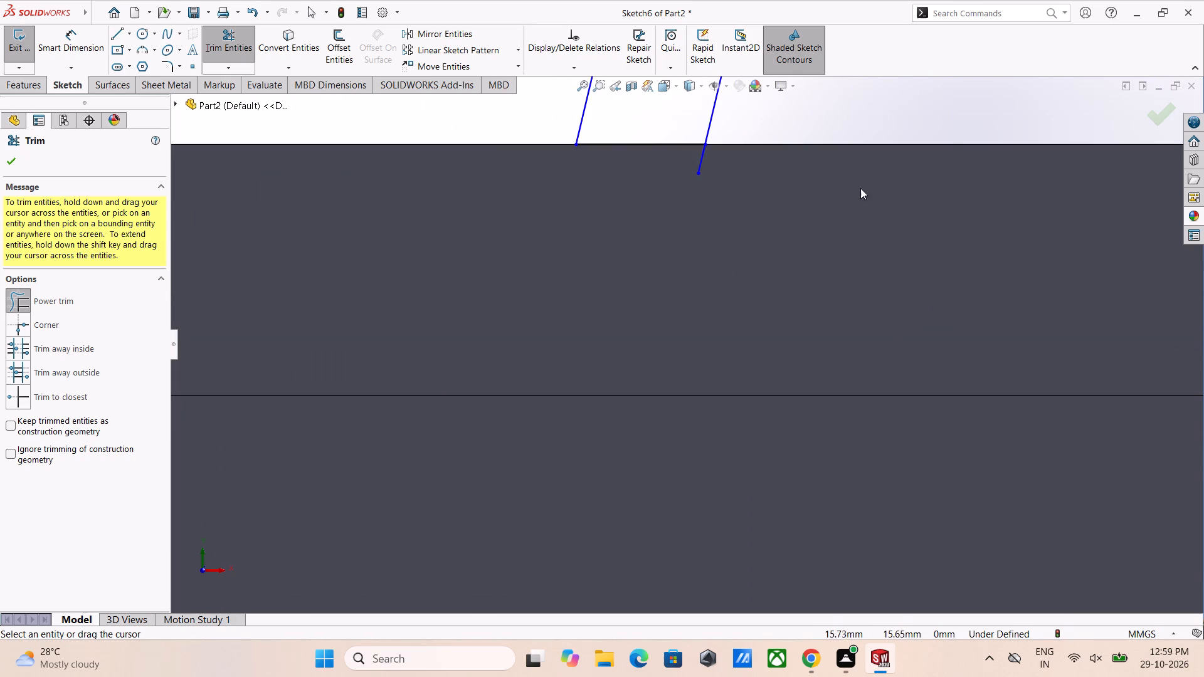
pyautogui.moveTo(862, 188); pyautogui.dragTo(662, 176)
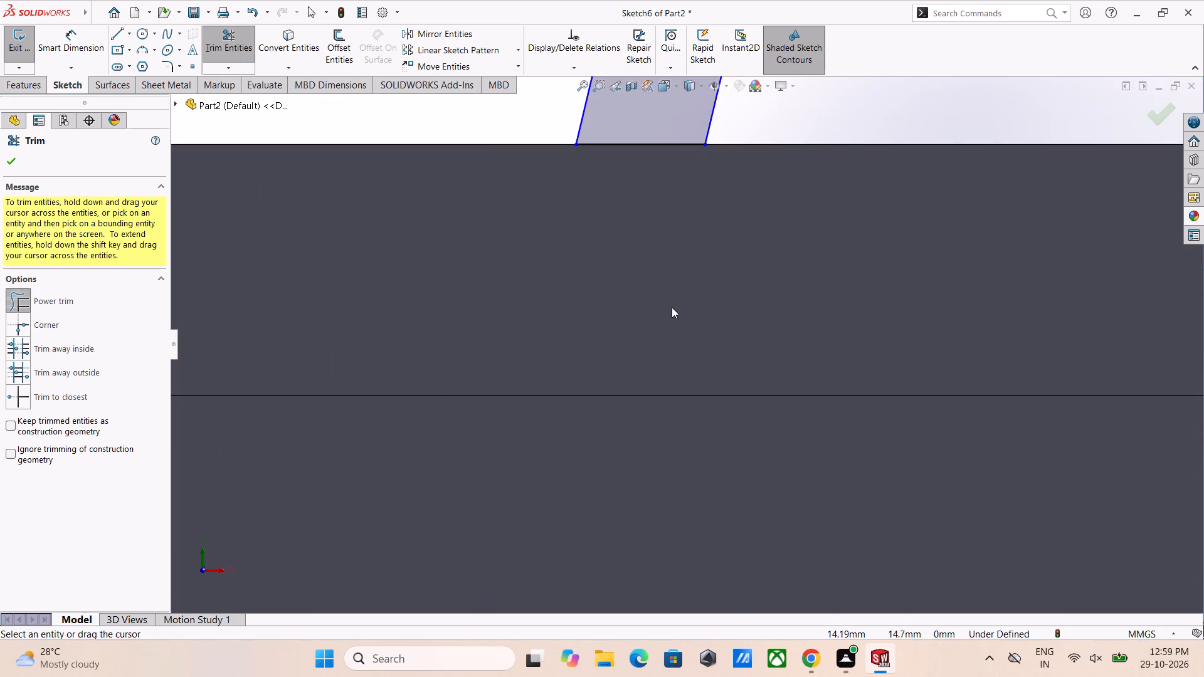
pyautogui.scroll(-5, 562, 239)
pyautogui.scroll(5, 559, 235)
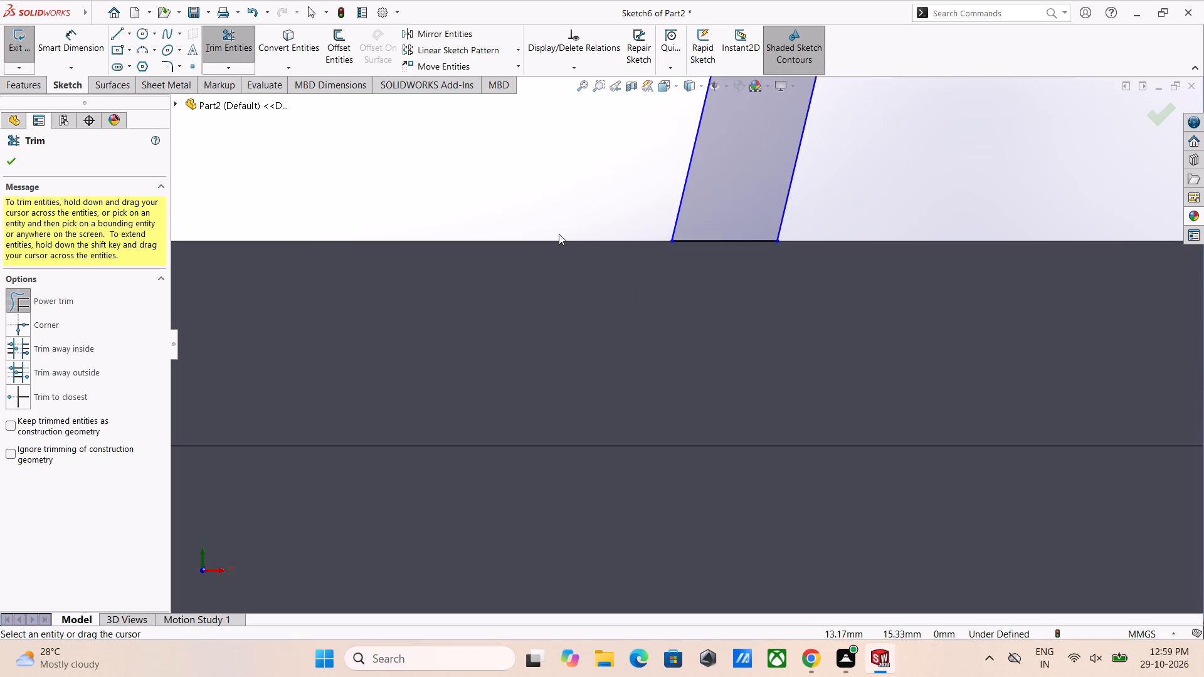
pyautogui.scroll(5, 622, 286)
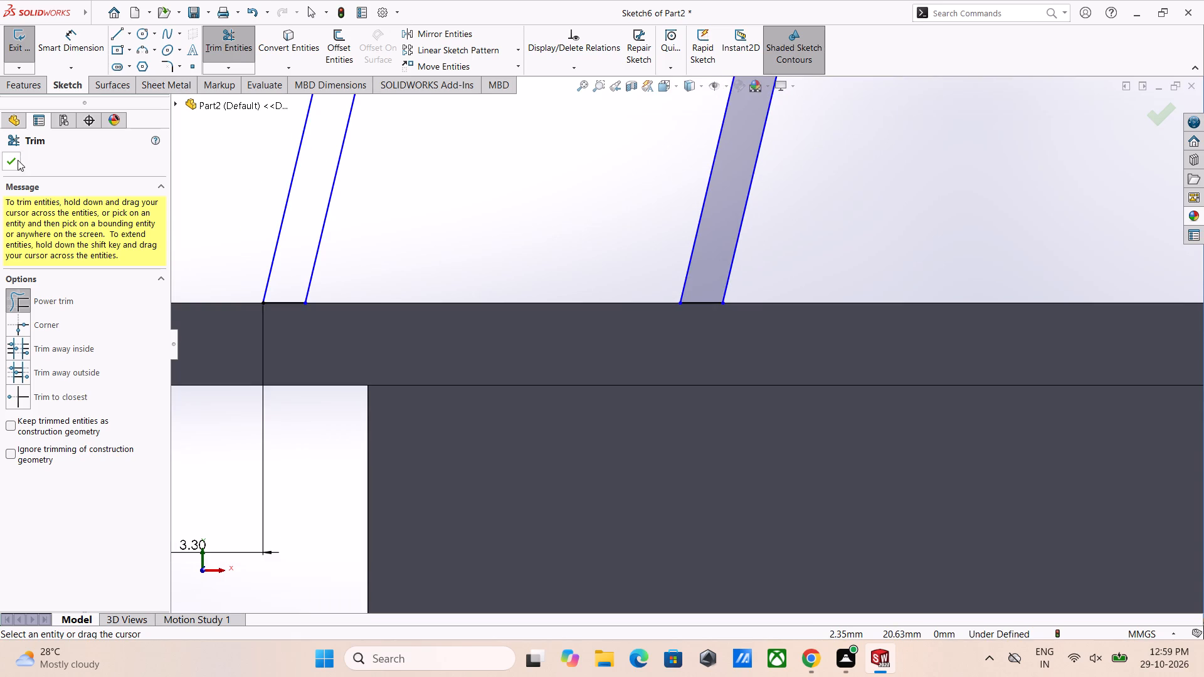
pyautogui.click(16, 160)
# Set up a Blind Boss-Extrude of the trapezoid sketch, reversed to run inward over the frame, with a 12 mm depth.
pyautogui.scroll(5, 648, 347)
pyautogui.scroll(4, 756, 357)
pyautogui.moveTo(759, 196); pyautogui.dragTo(758, 199, button='middle')
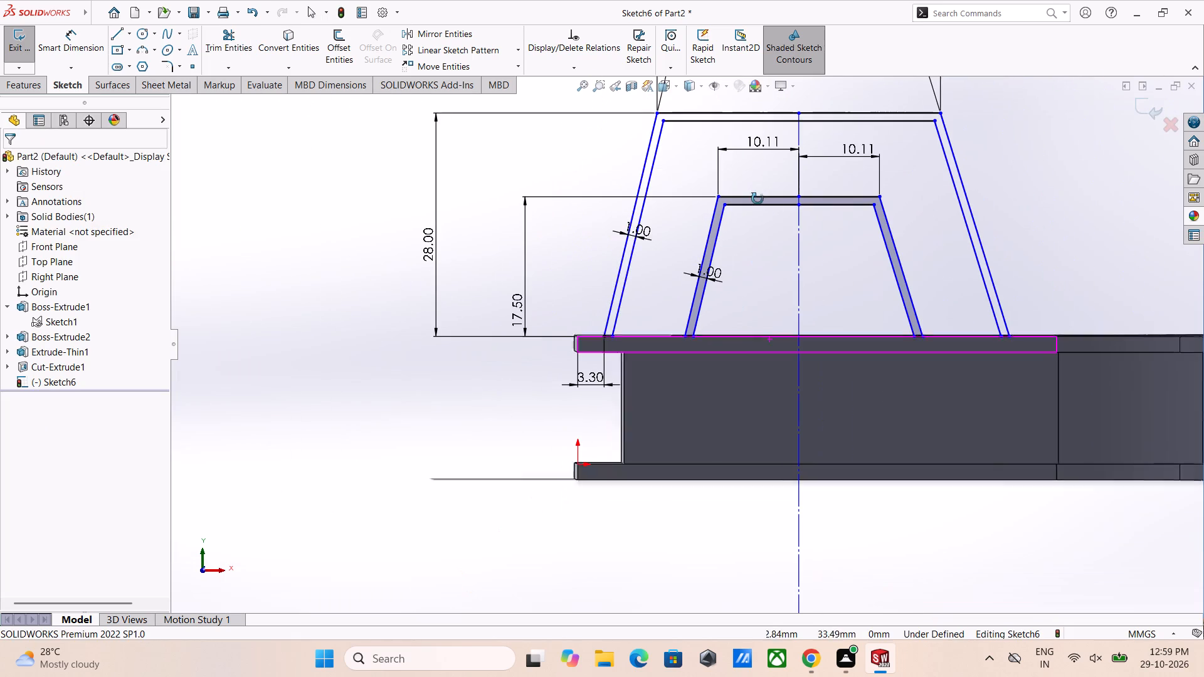
pyautogui.moveTo(758, 199); pyautogui.dragTo(698, 253, button='middle')
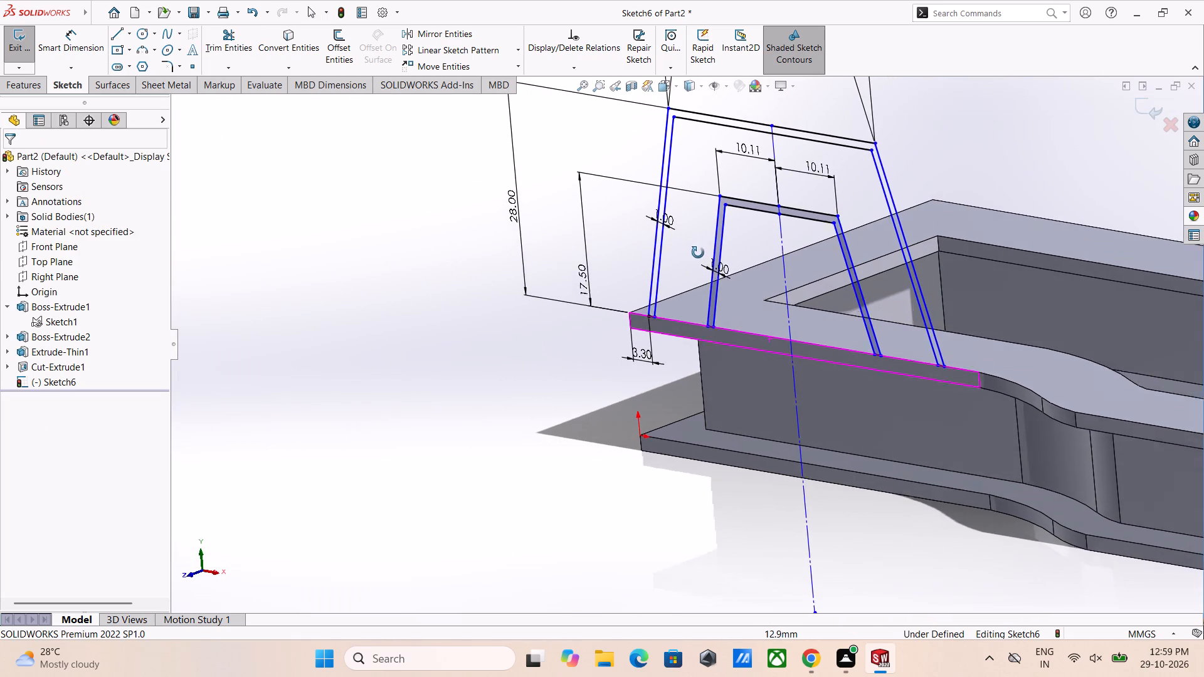
pyautogui.moveTo(698, 253); pyautogui.dragTo(698, 255, button='middle')
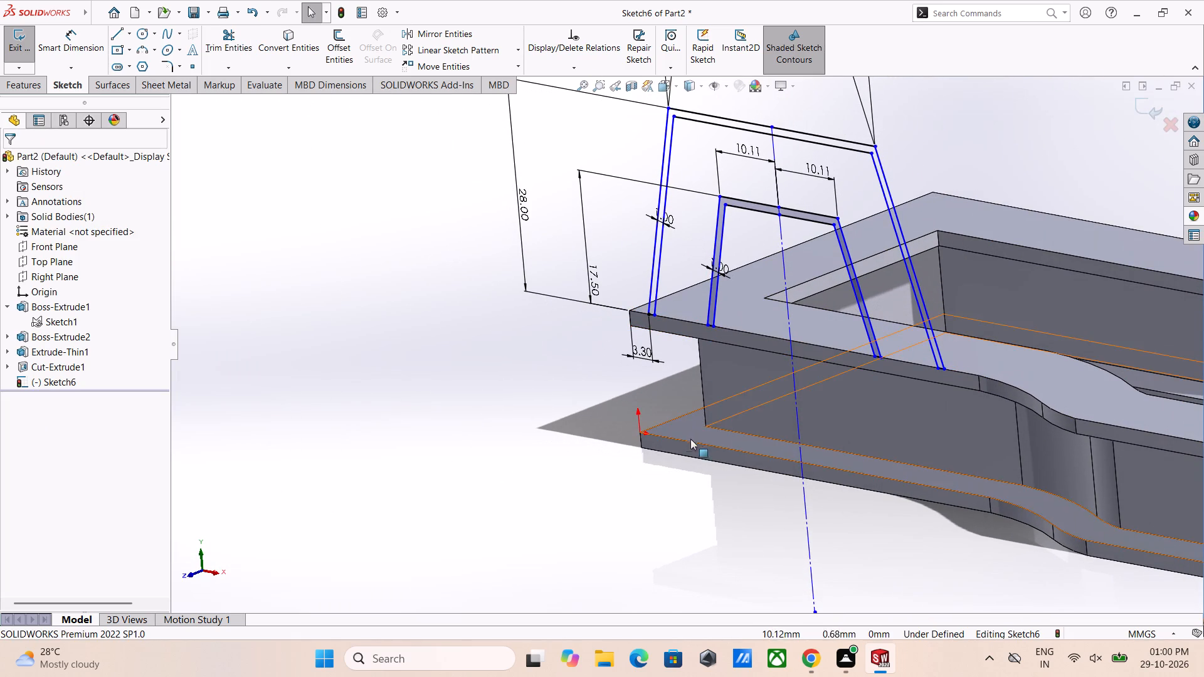
pyautogui.click(38, 83)
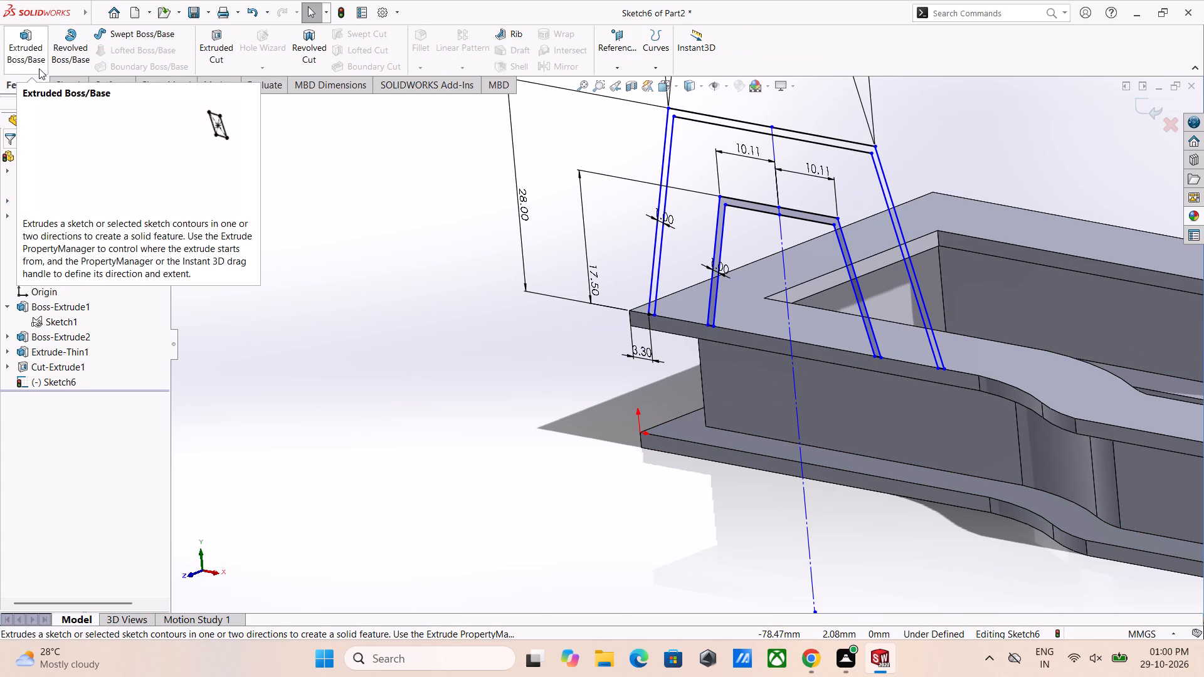
pyautogui.click(20, 52)
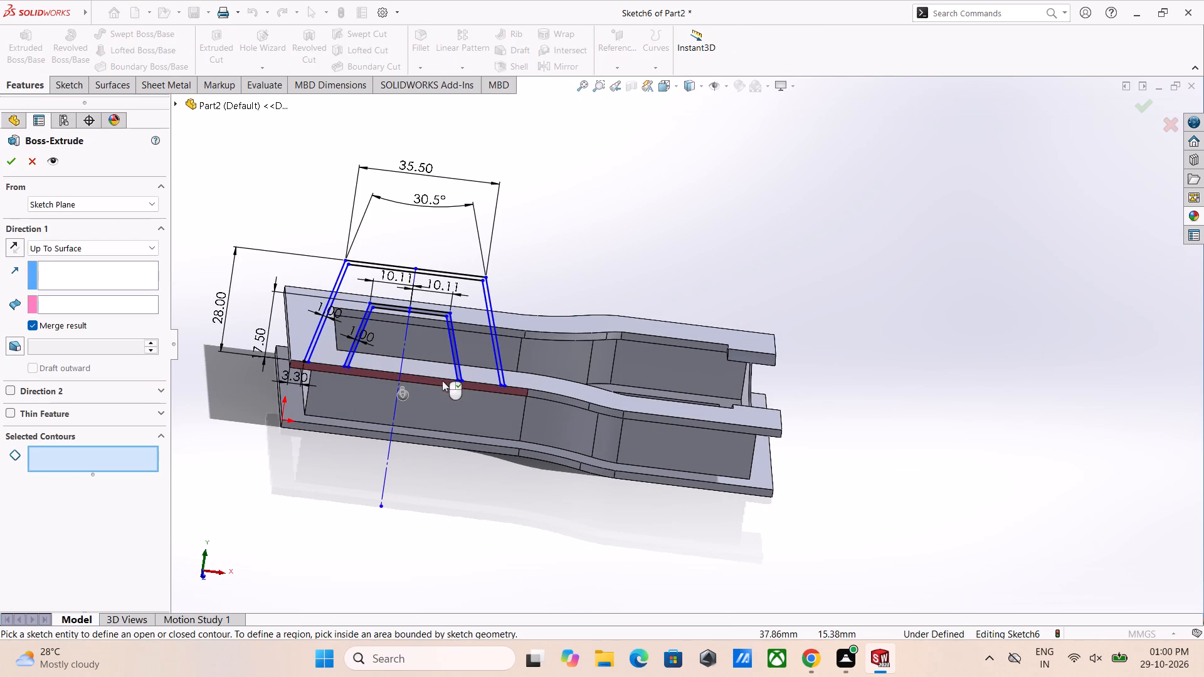
pyautogui.click(107, 246)
pyautogui.click(100, 263)
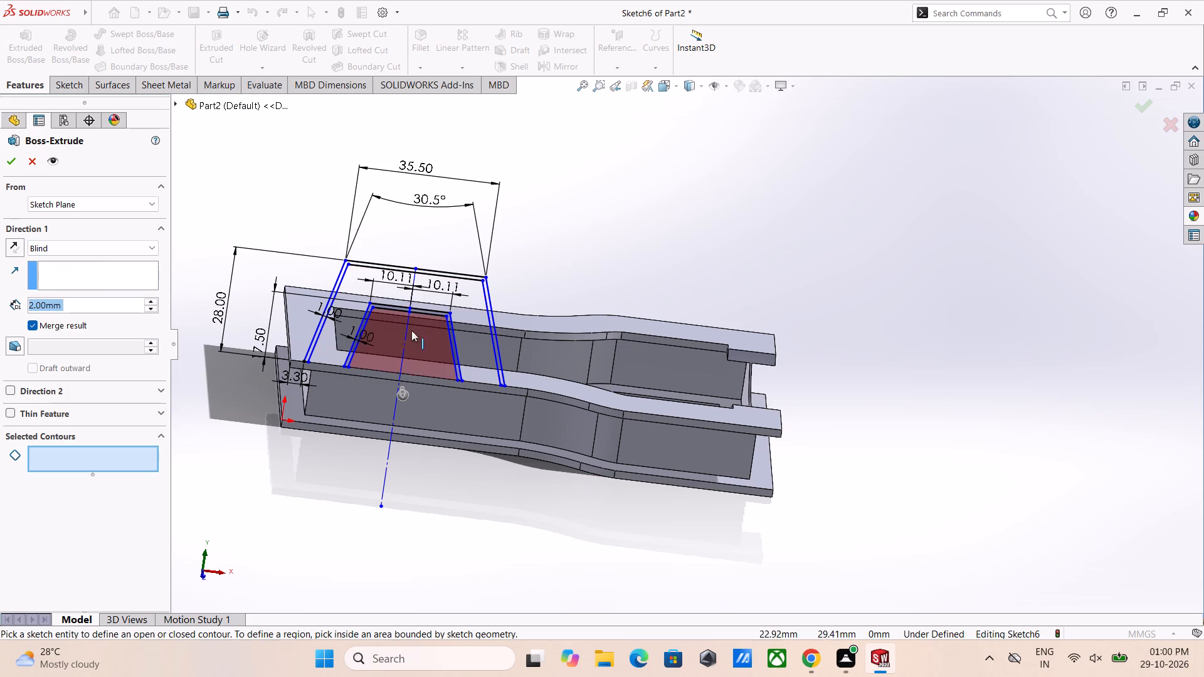
pyautogui.click(18, 248)
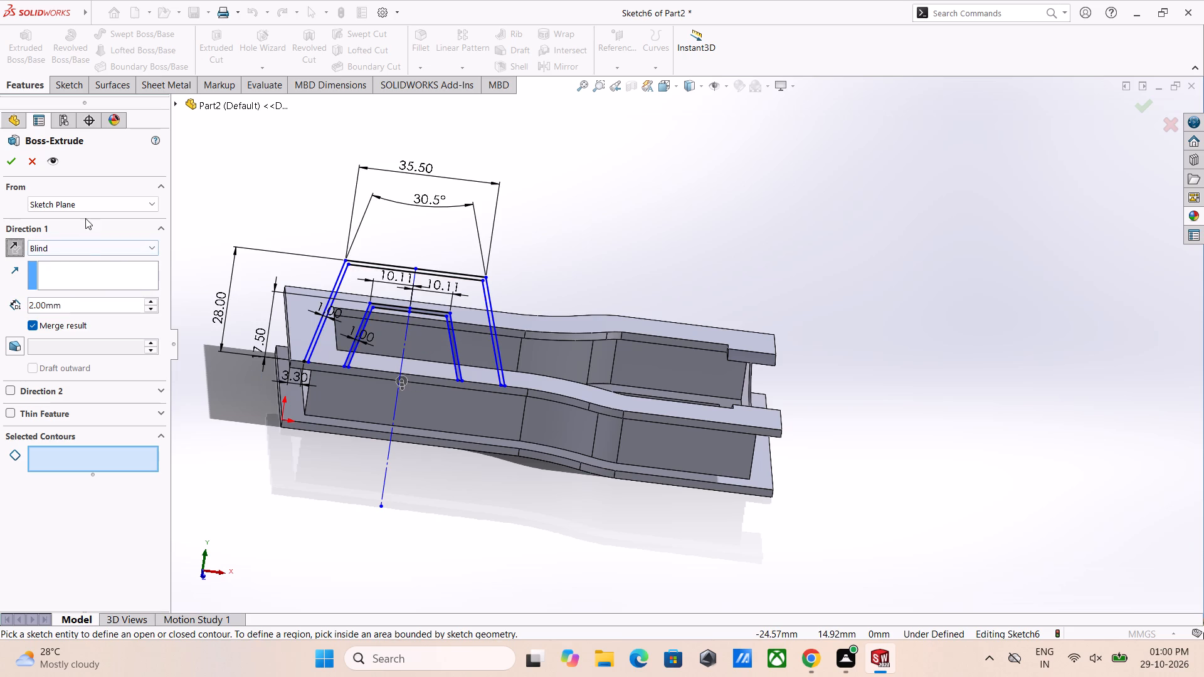
pyautogui.doubleClick(85, 308)
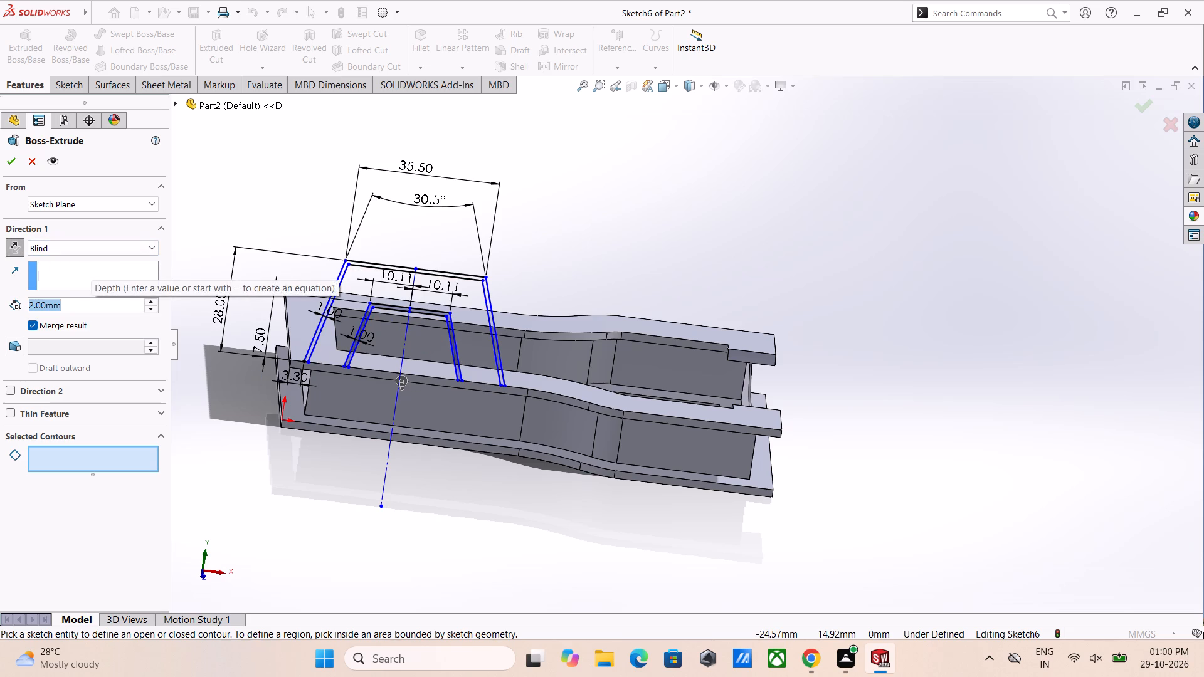
pyautogui.press('1')
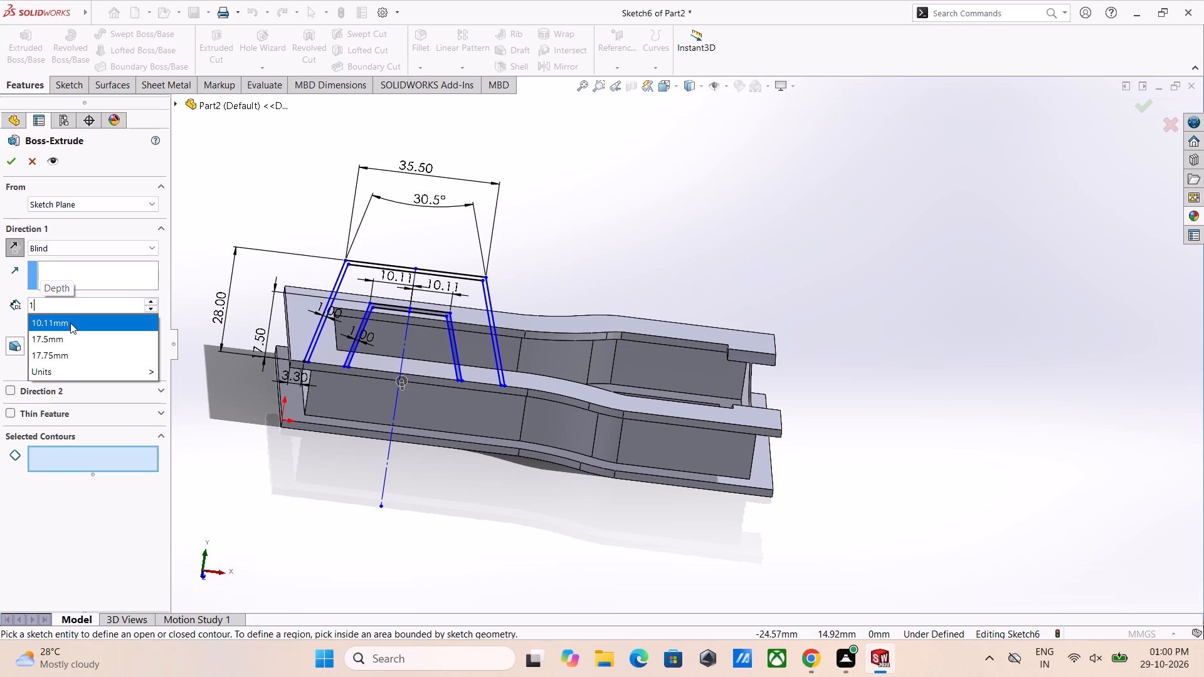
pyautogui.press('2')
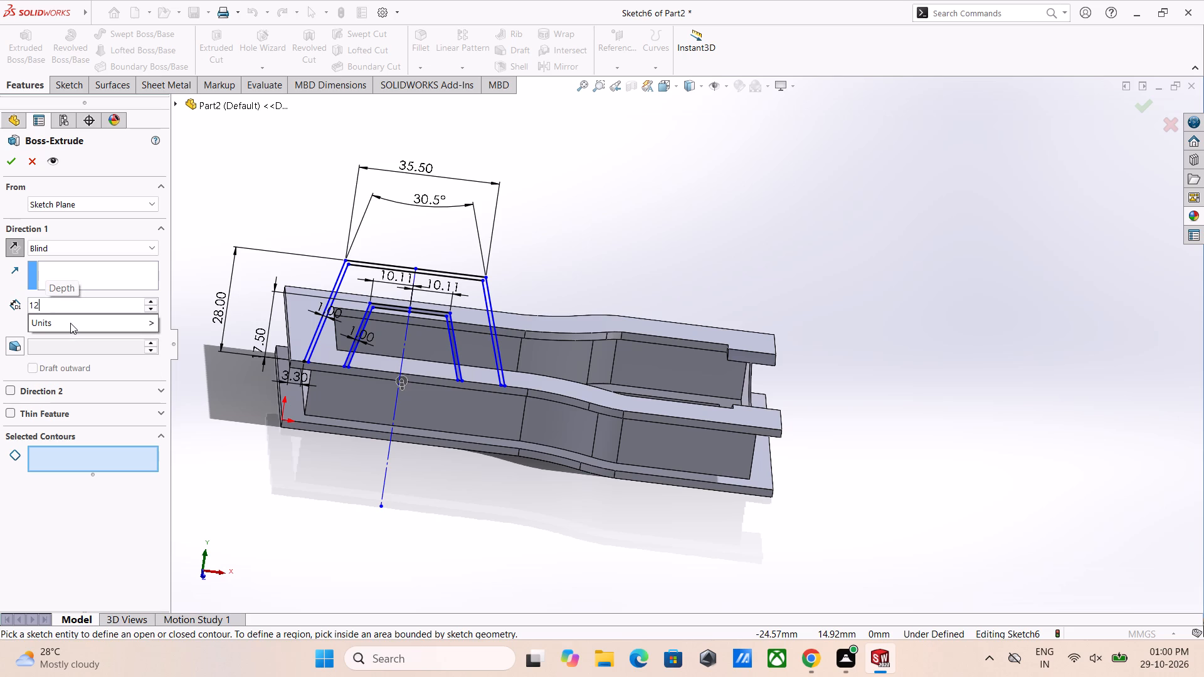
pyautogui.press('Return')
# Pick the outer trapezoid contour, the nested trapezoid contour and the outer band region as a thin feature, and complete the extrusion.
pyautogui.moveTo(522, 269); pyautogui.dragTo(487, 299, button='middle')
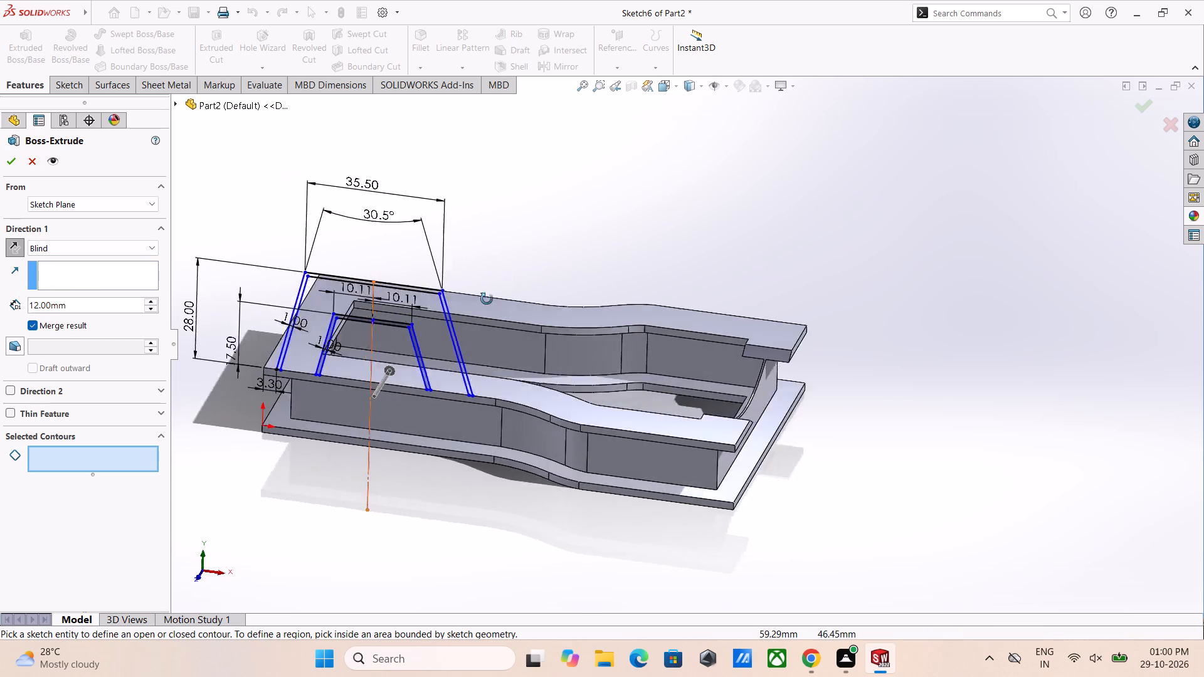
pyautogui.moveTo(487, 299); pyautogui.dragTo(477, 320, button='middle')
pyautogui.scroll(-4, 420, 322)
pyautogui.click(415, 292)
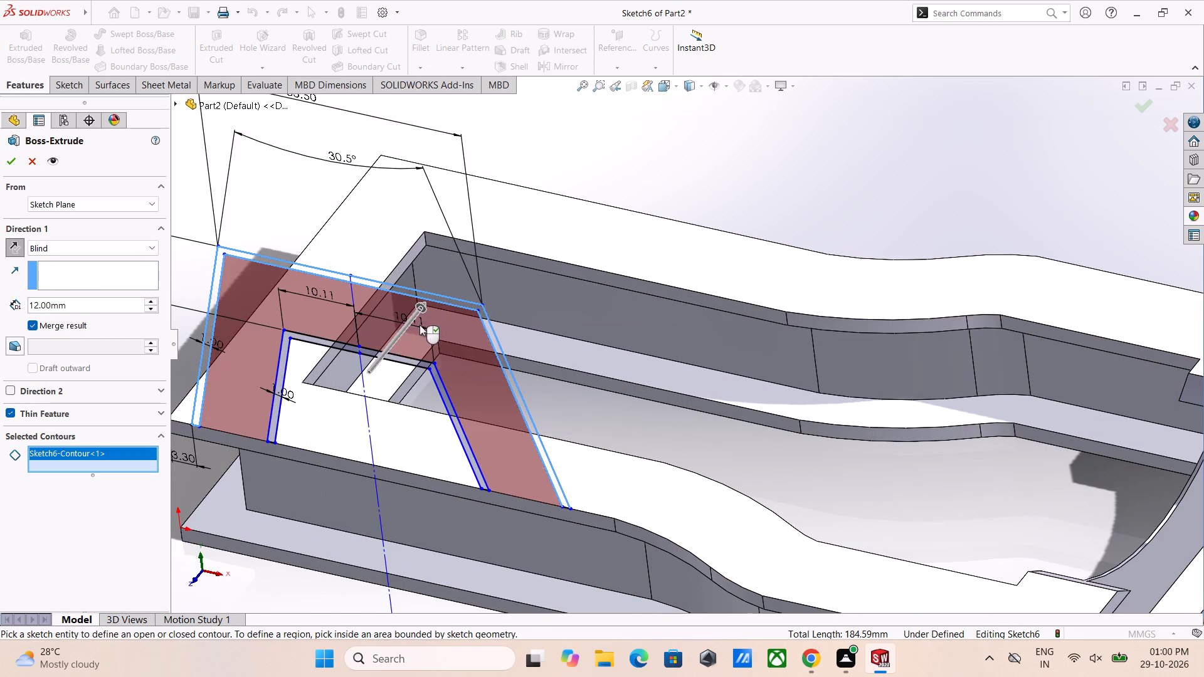
pyautogui.click(416, 362)
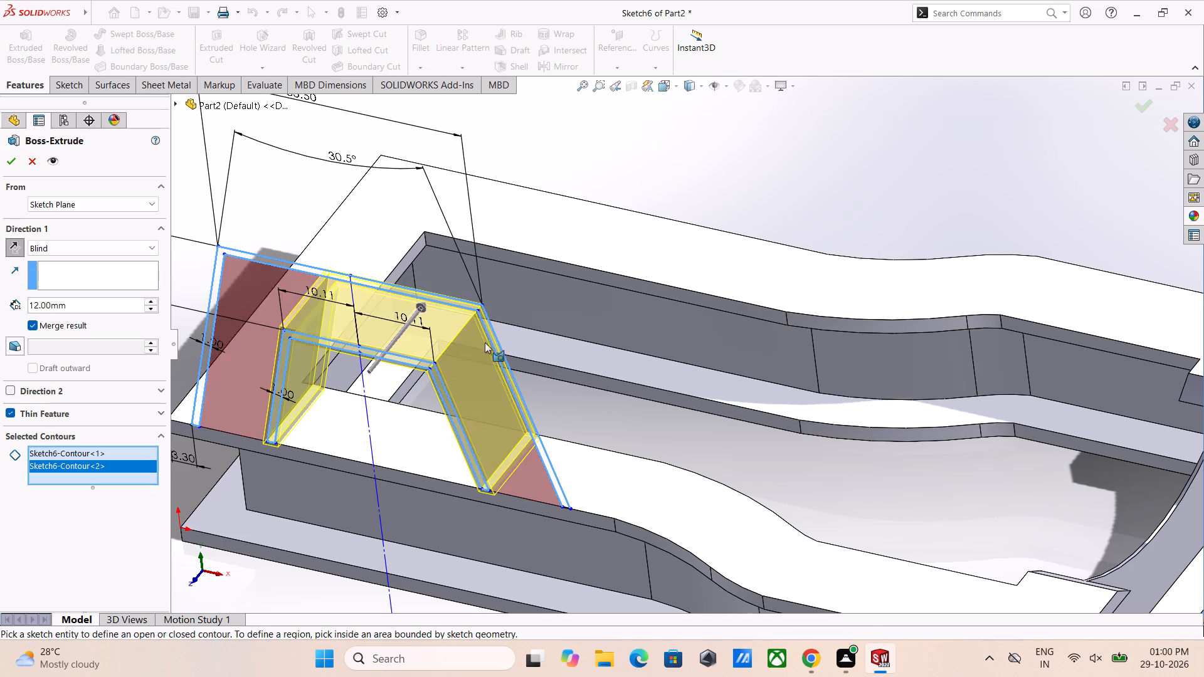
pyautogui.moveTo(524, 335); pyautogui.dragTo(516, 256, button='middle')
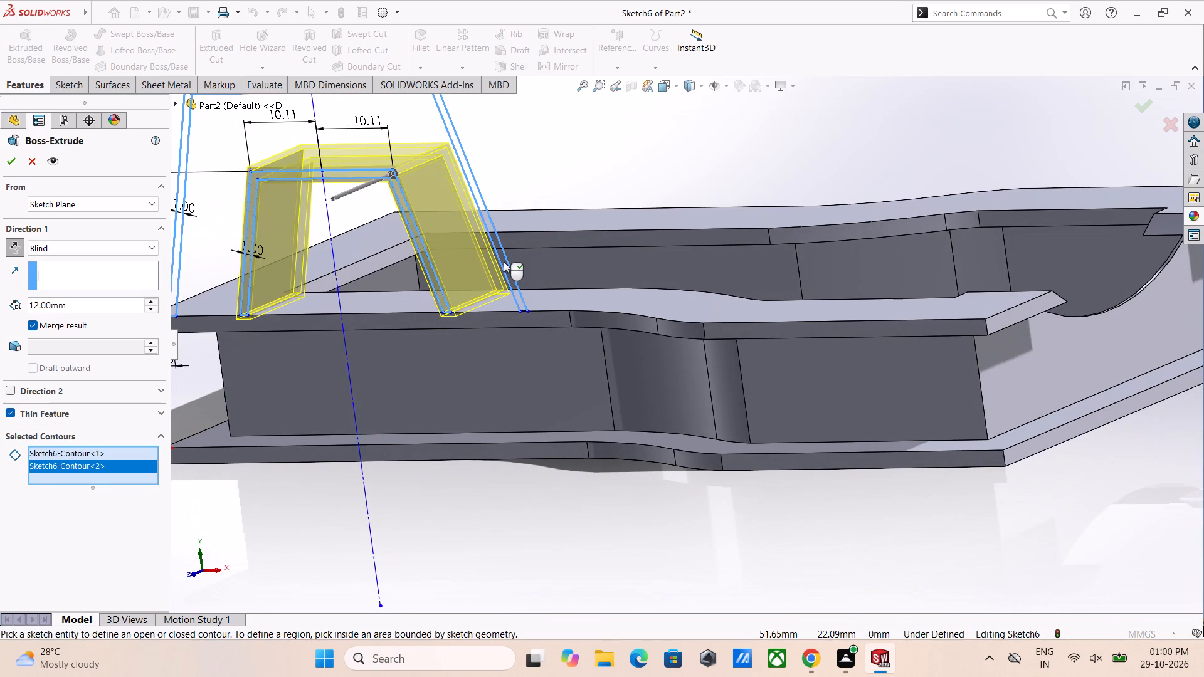
pyautogui.click(504, 261)
pyautogui.moveTo(630, 226); pyautogui.dragTo(596, 351, button='middle')
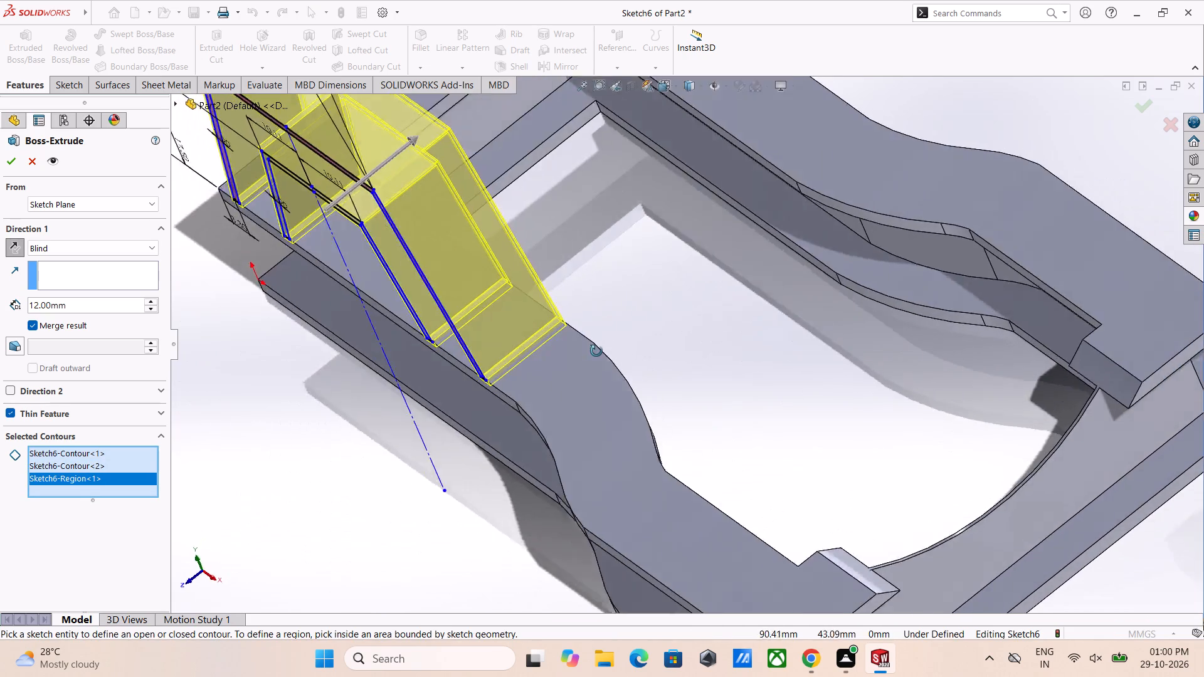
pyautogui.moveTo(596, 351); pyautogui.dragTo(583, 342, button='middle')
pyautogui.scroll(2, 588, 333)
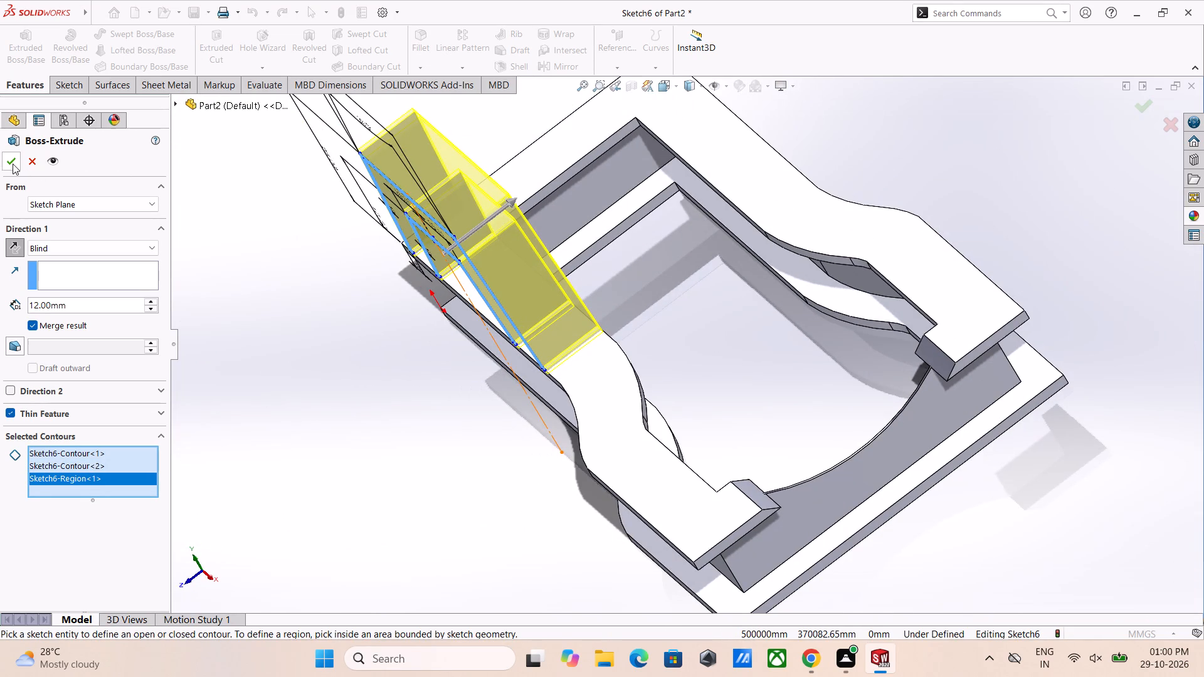
pyautogui.click(9, 164)
# Examine the extruded outer and nested trapezoids on the upper frame from several angles and up close.
pyautogui.moveTo(351, 213); pyautogui.dragTo(395, 116, button='middle')
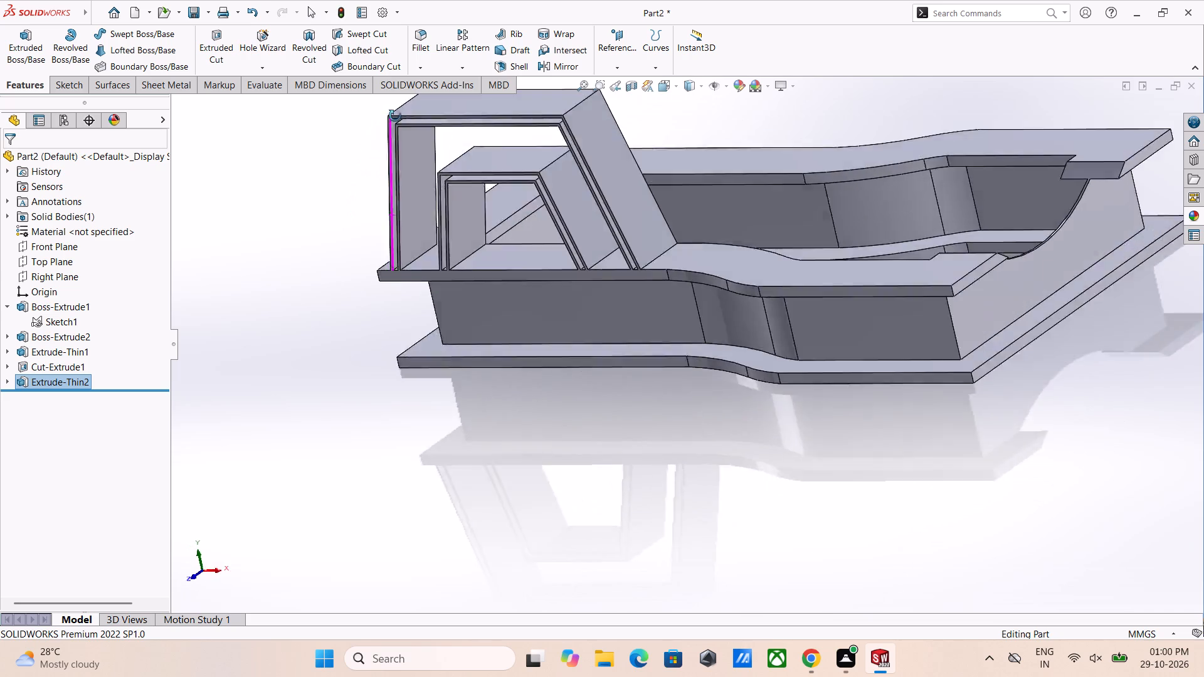
pyautogui.moveTo(395, 116); pyautogui.dragTo(551, 196, button='middle')
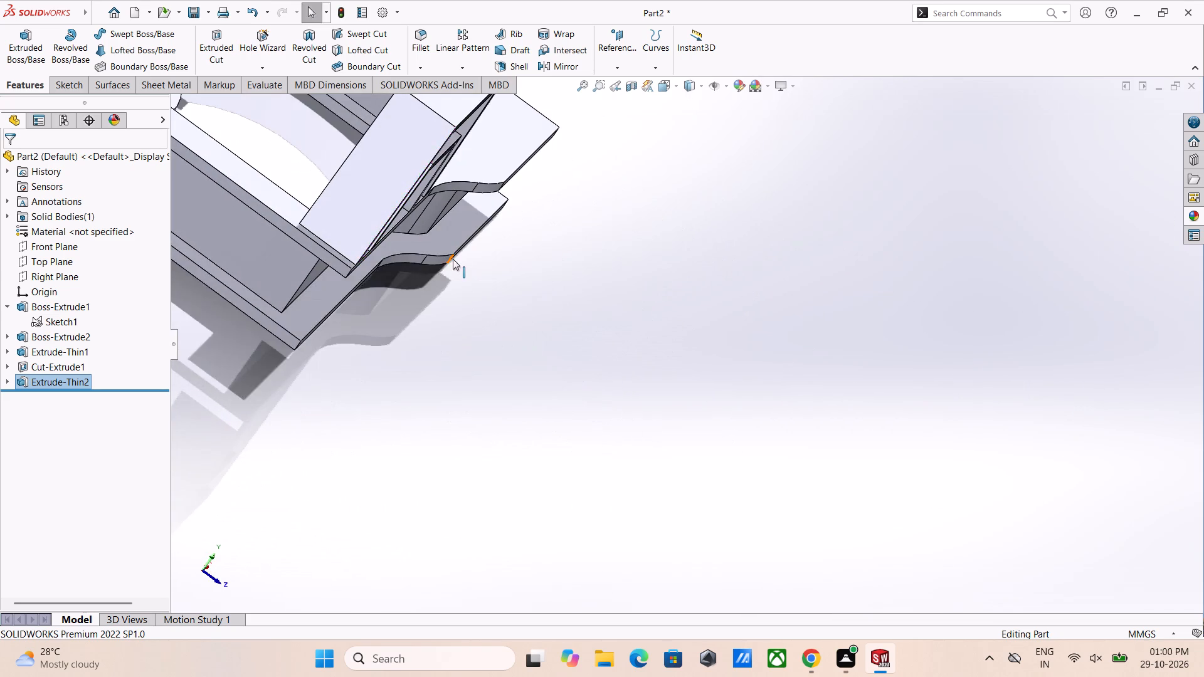
pyautogui.moveTo(451, 260); pyautogui.dragTo(389, 186, button='middle')
pyautogui.scroll(5, 389, 190)
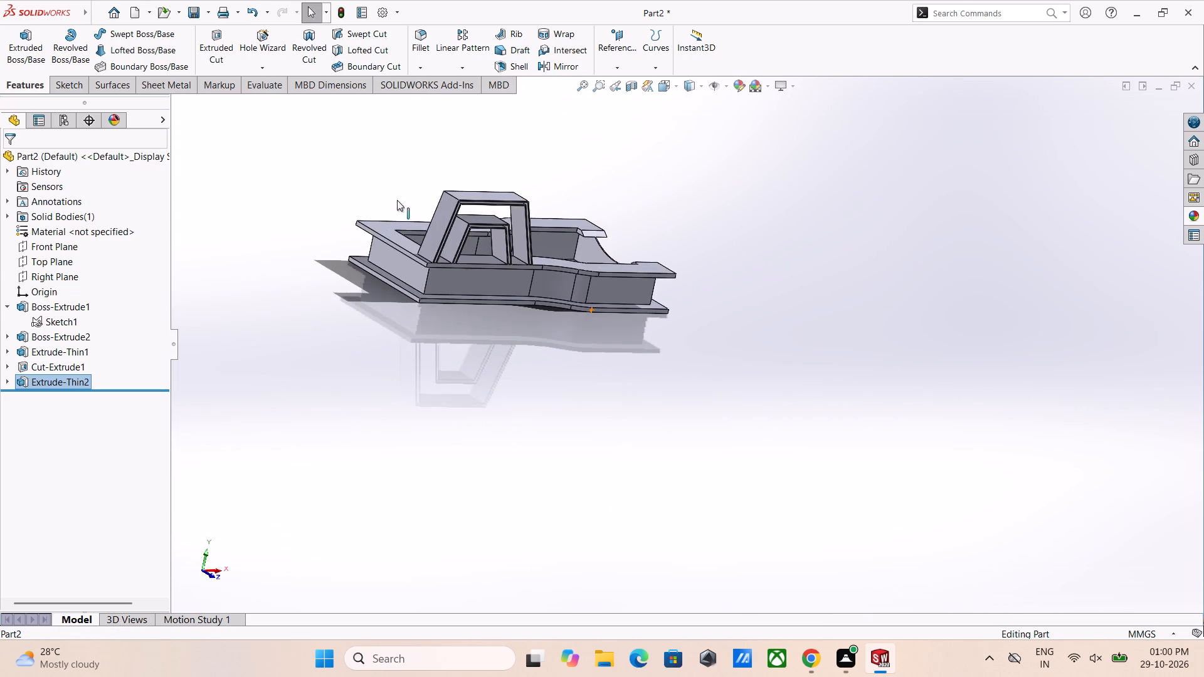
pyautogui.moveTo(459, 209); pyautogui.dragTo(413, 213, button='middle')
pyautogui.scroll(-4, 408, 231)
pyautogui.scroll(-5, 443, 305)
pyautogui.moveTo(473, 293); pyautogui.dragTo(472, 260, button='middle')
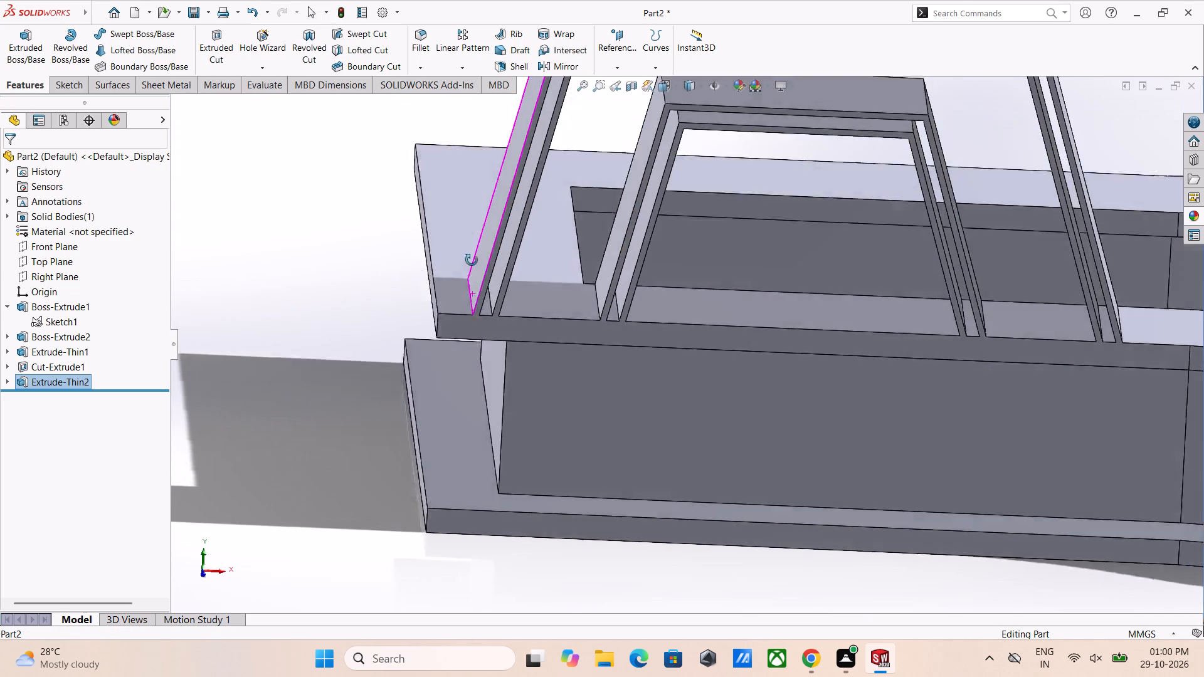
pyautogui.moveTo(472, 260); pyautogui.dragTo(458, 248, button='middle')
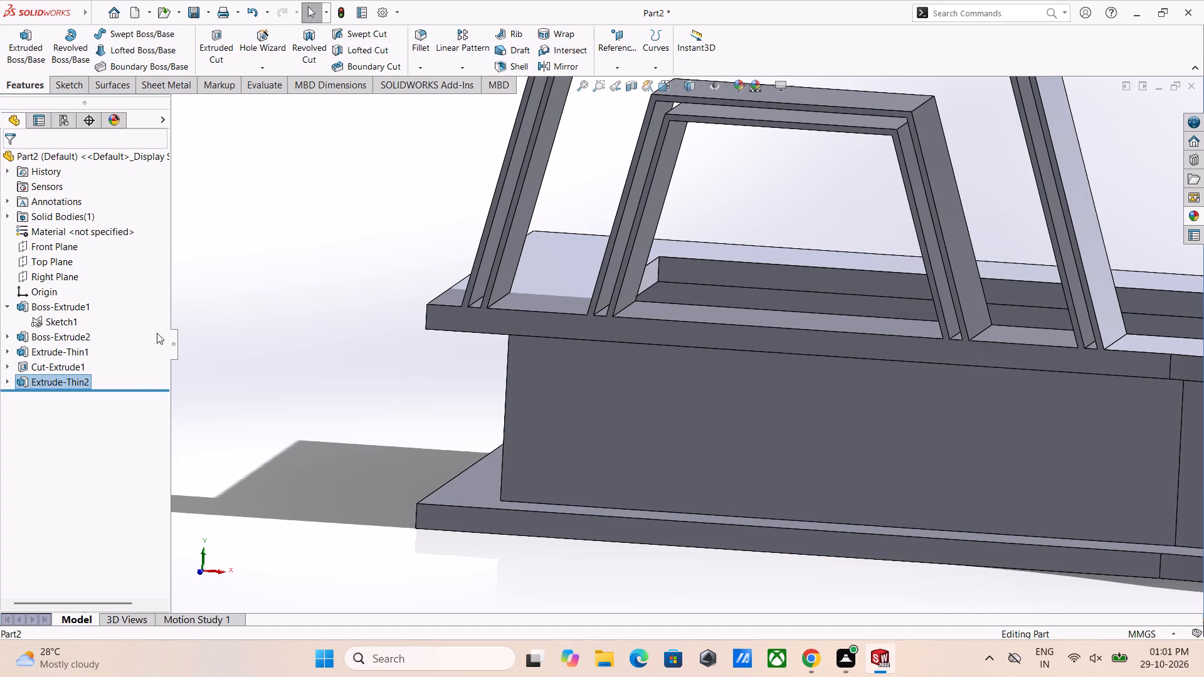
pyautogui.scroll(4, 556, 274)
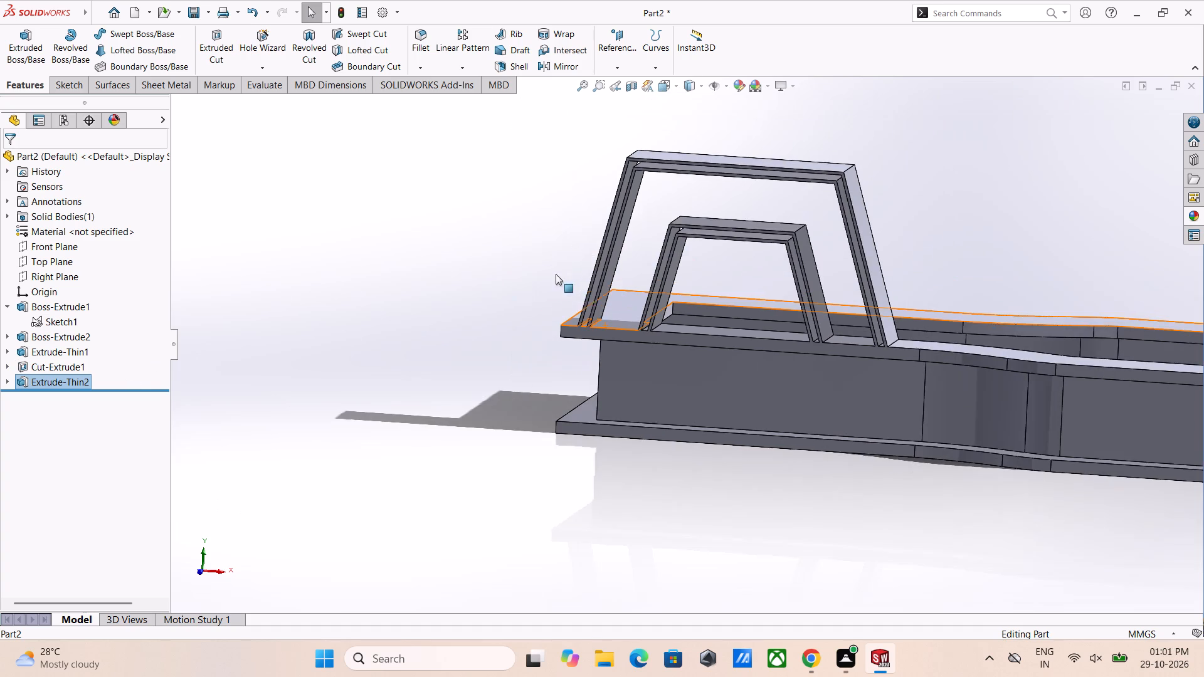
pyautogui.moveTo(764, 233); pyautogui.dragTo(736, 292, button='middle')
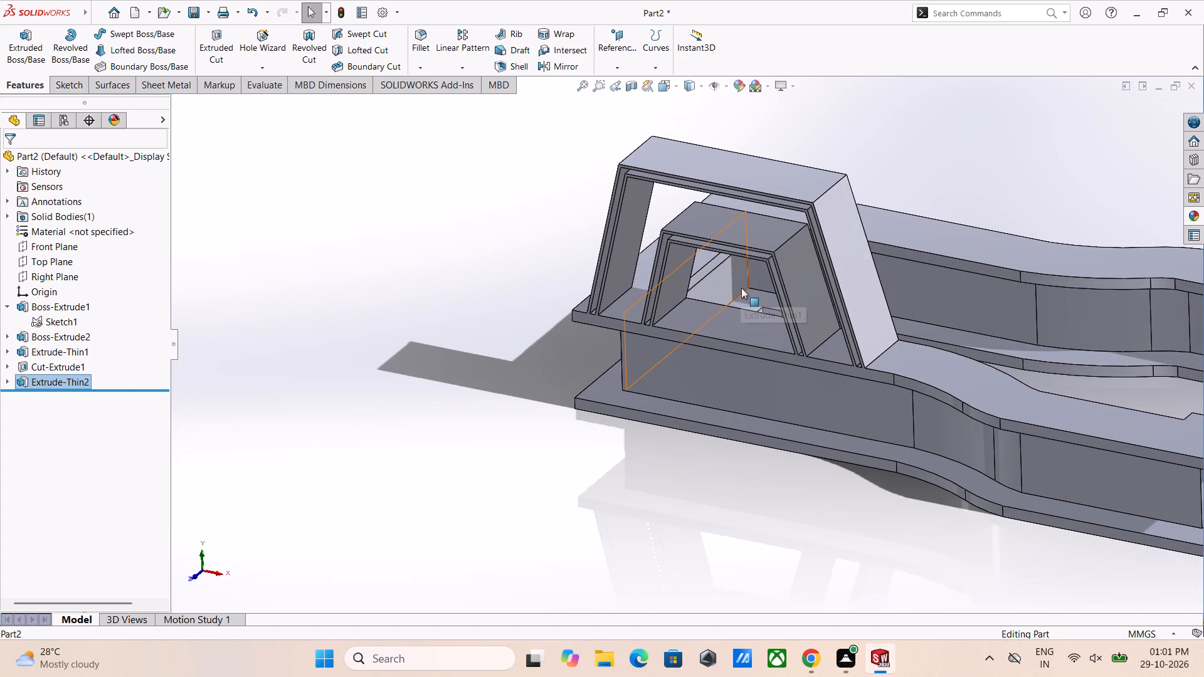
# Start saving the part and create a folder named machine blower inside the Desktop's Solidworks P.C folder.
pyautogui.hotkey('ctrl', 's')
pyautogui.click(445, 265)
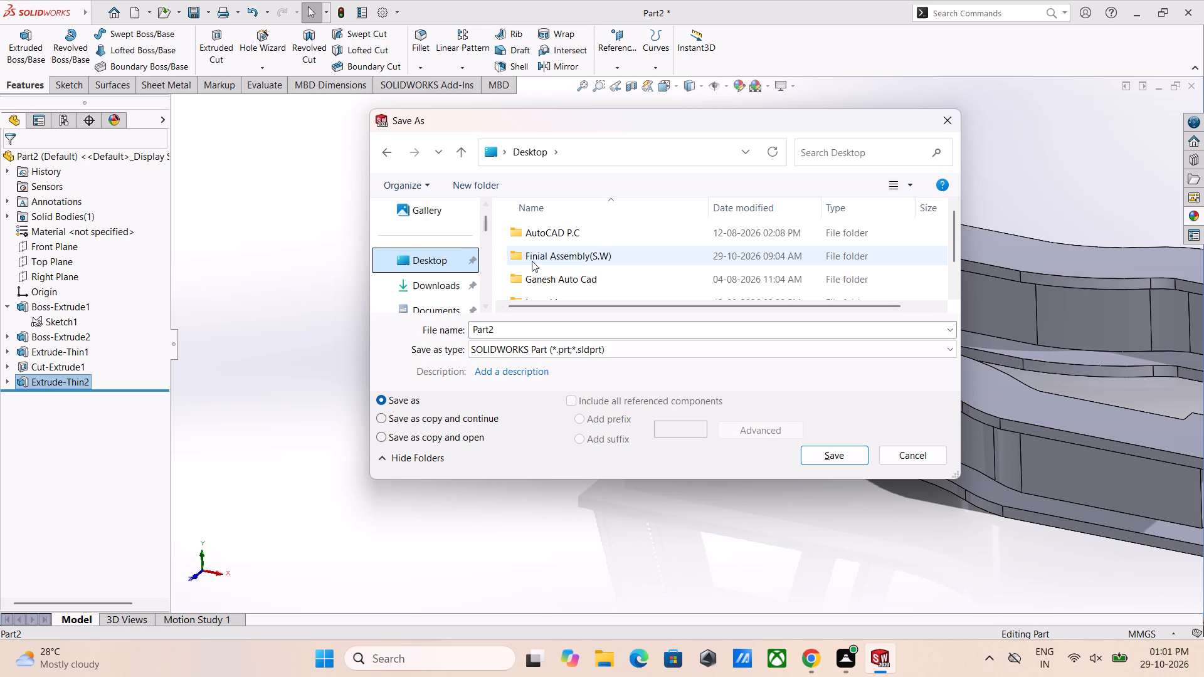
pyautogui.scroll(-4, 550, 249)
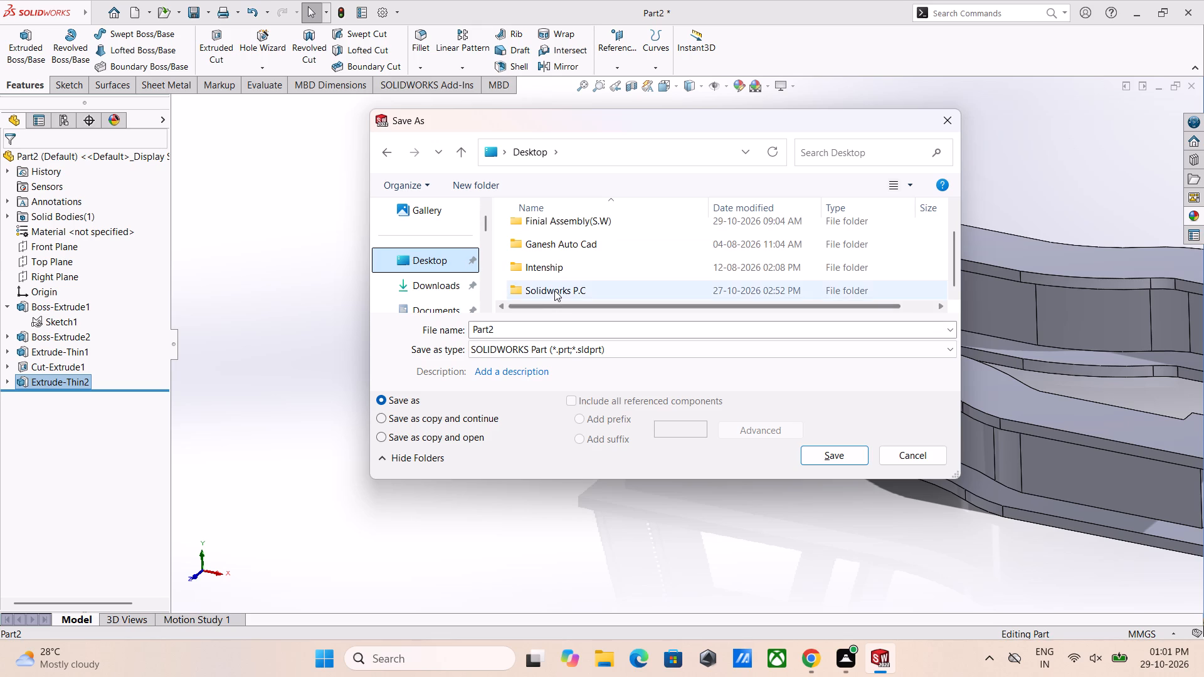
pyautogui.doubleClick(554, 290)
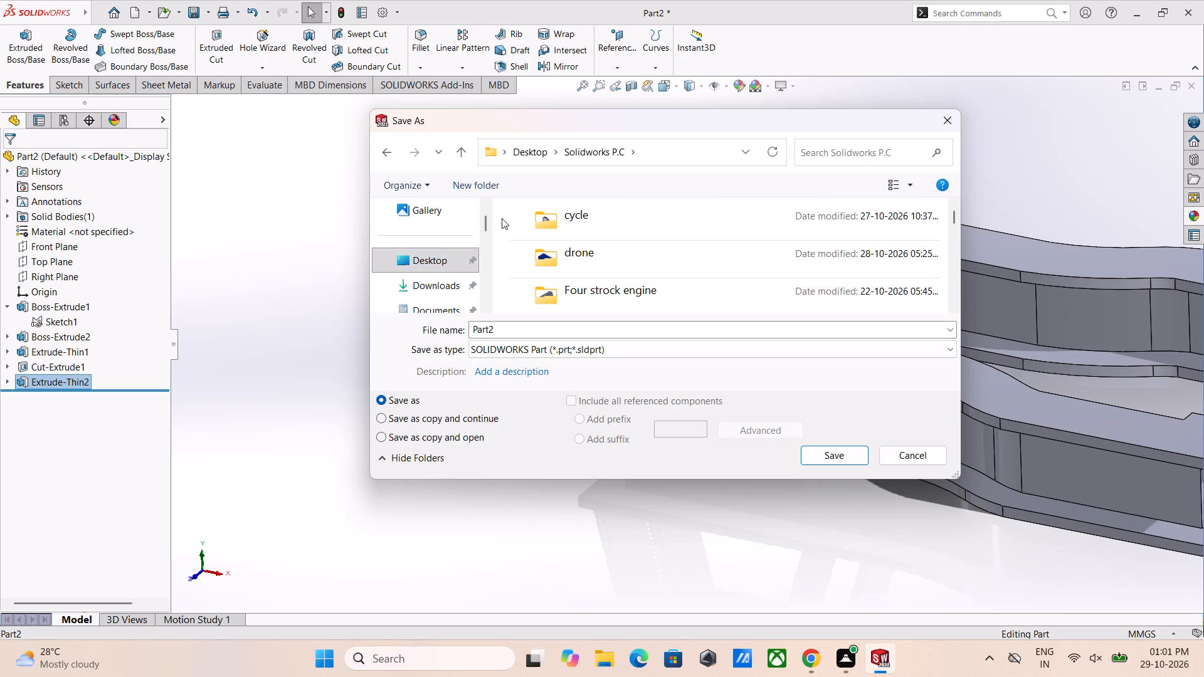
pyautogui.rightClick(502, 218)
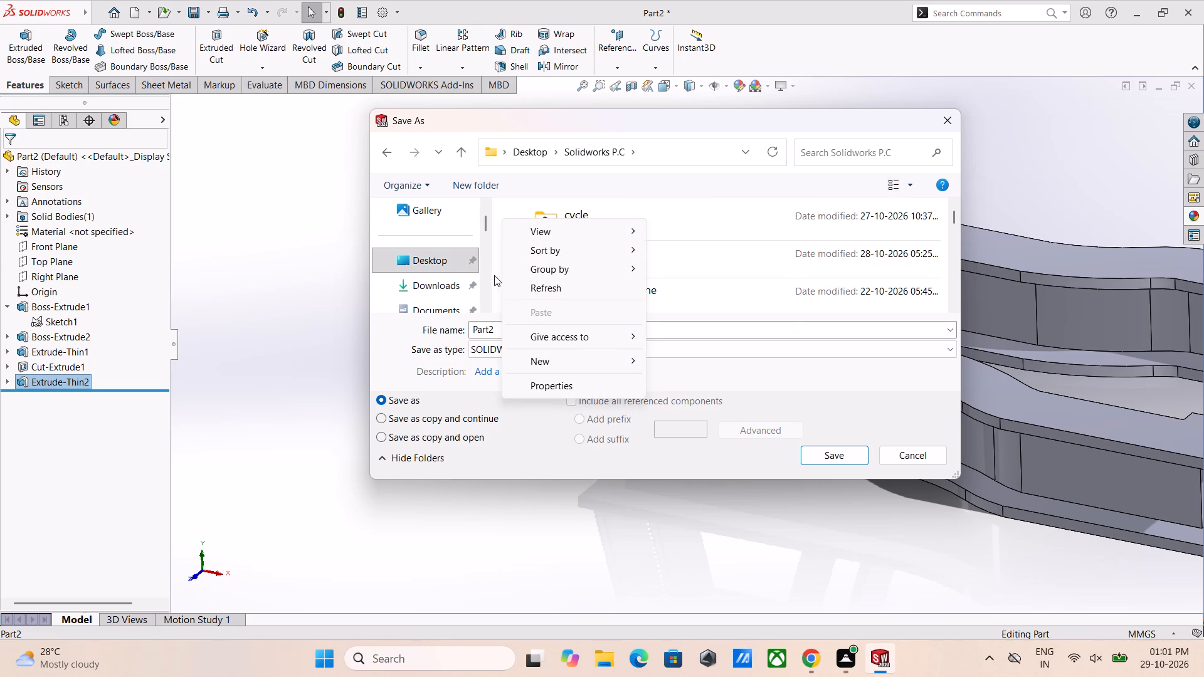
pyautogui.click(483, 189)
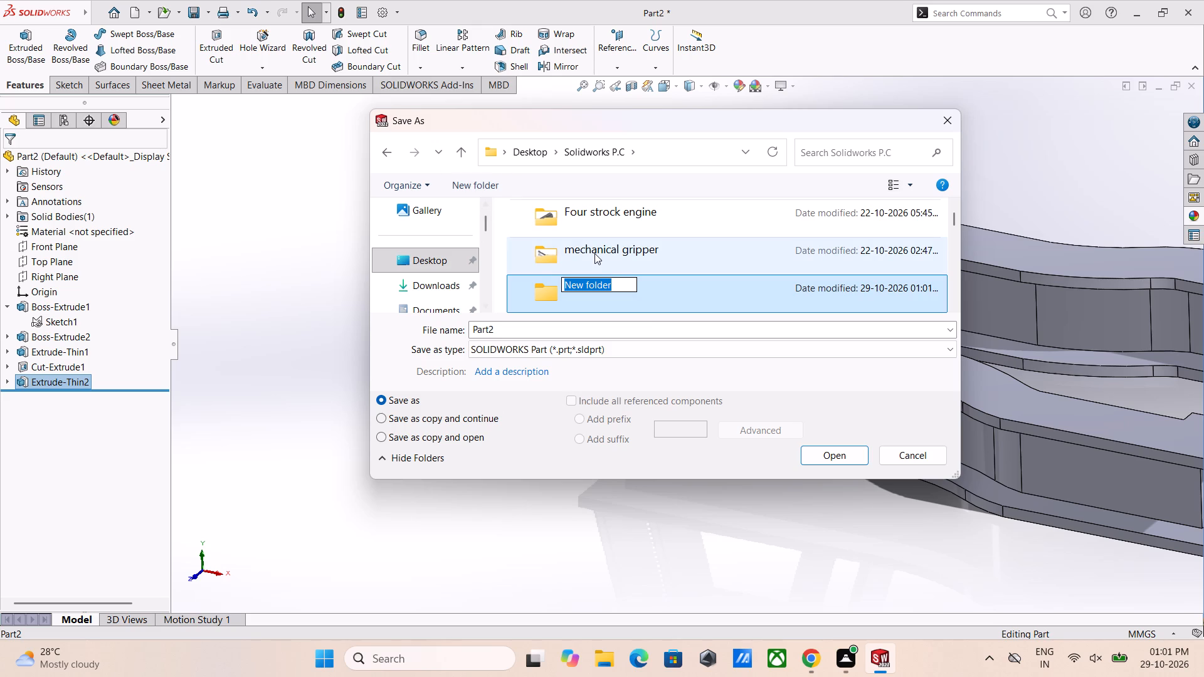
pyautogui.write('mac')
pyautogui.write('hine')
pyautogui.press('space')
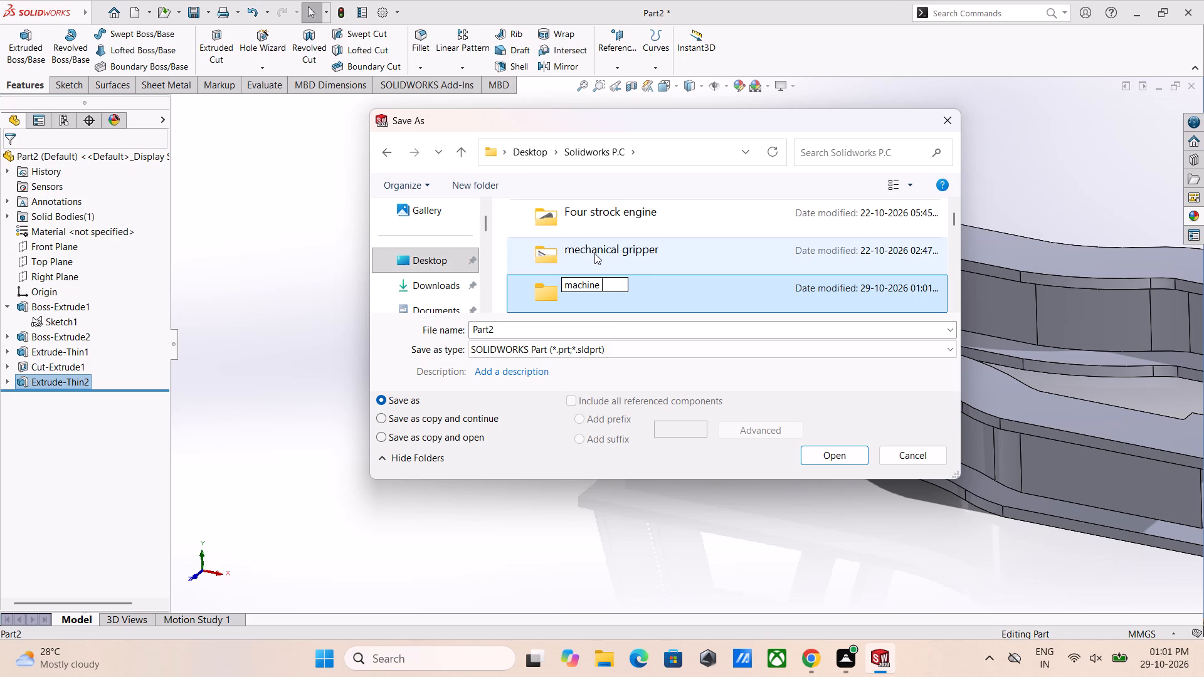
pyautogui.write('bloe')
pyautogui.press('BackSpace')
pyautogui.write('wer')
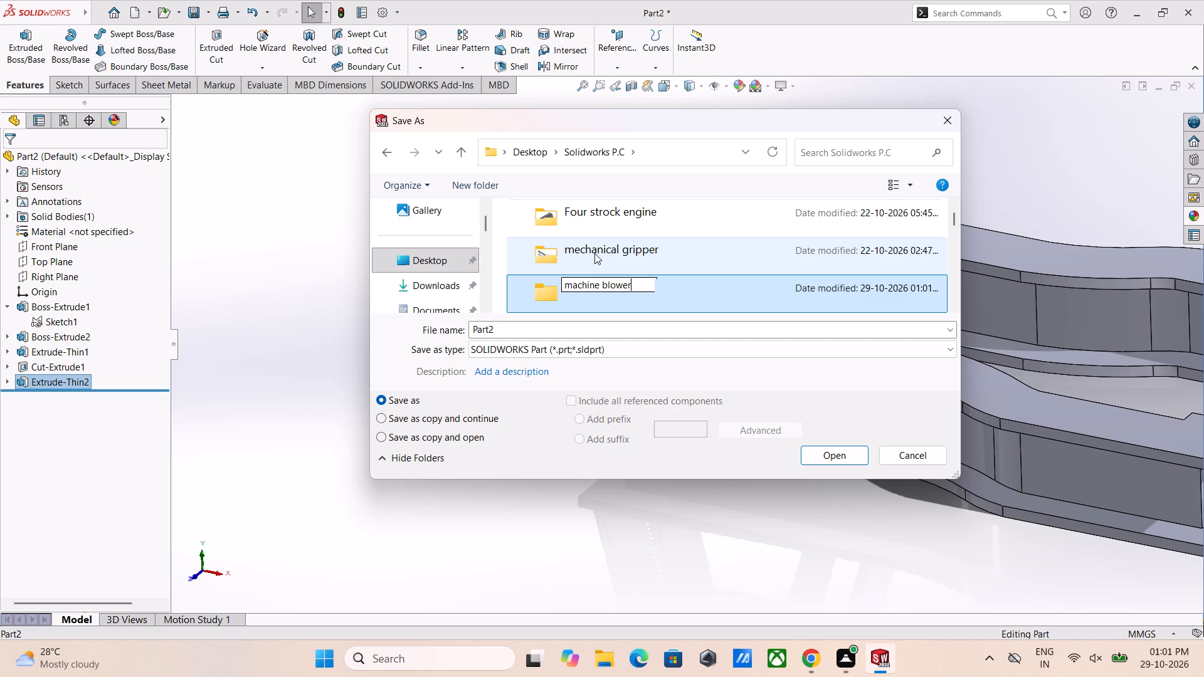
# Save the part under the file name 1 in the Solidworks P.C folder, replacing the existing file.
pyautogui.doubleClick(589, 335)
pyautogui.press('1')
pyautogui.press('Return')
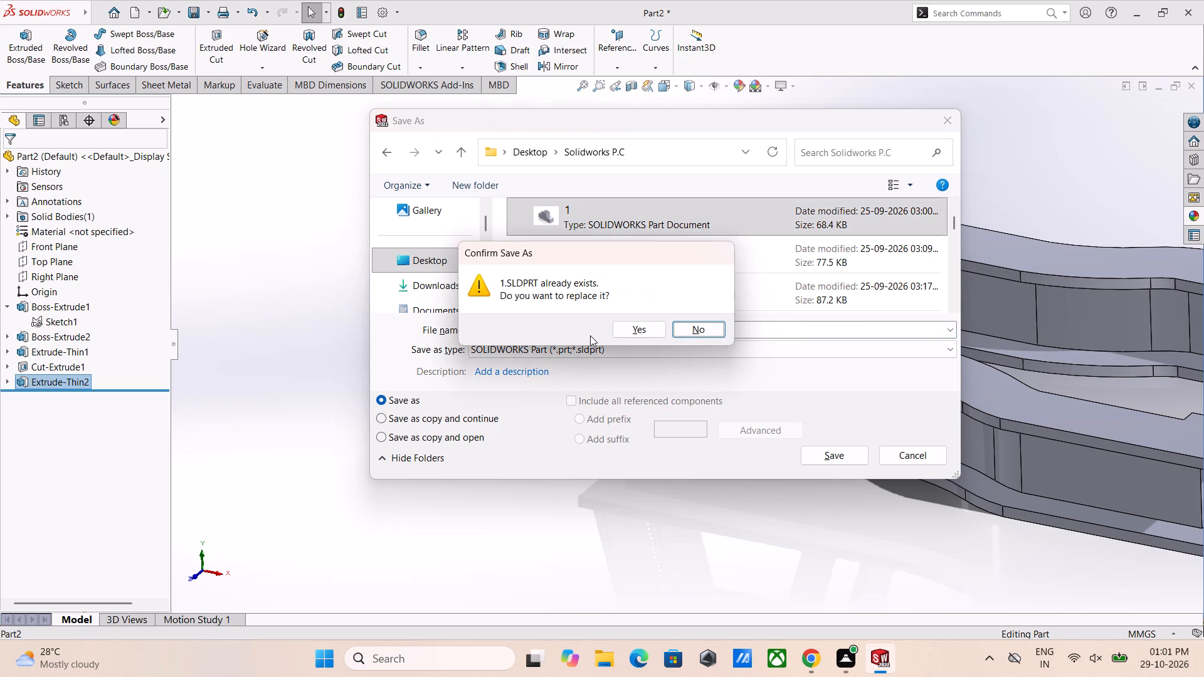
pyautogui.click(657, 327)
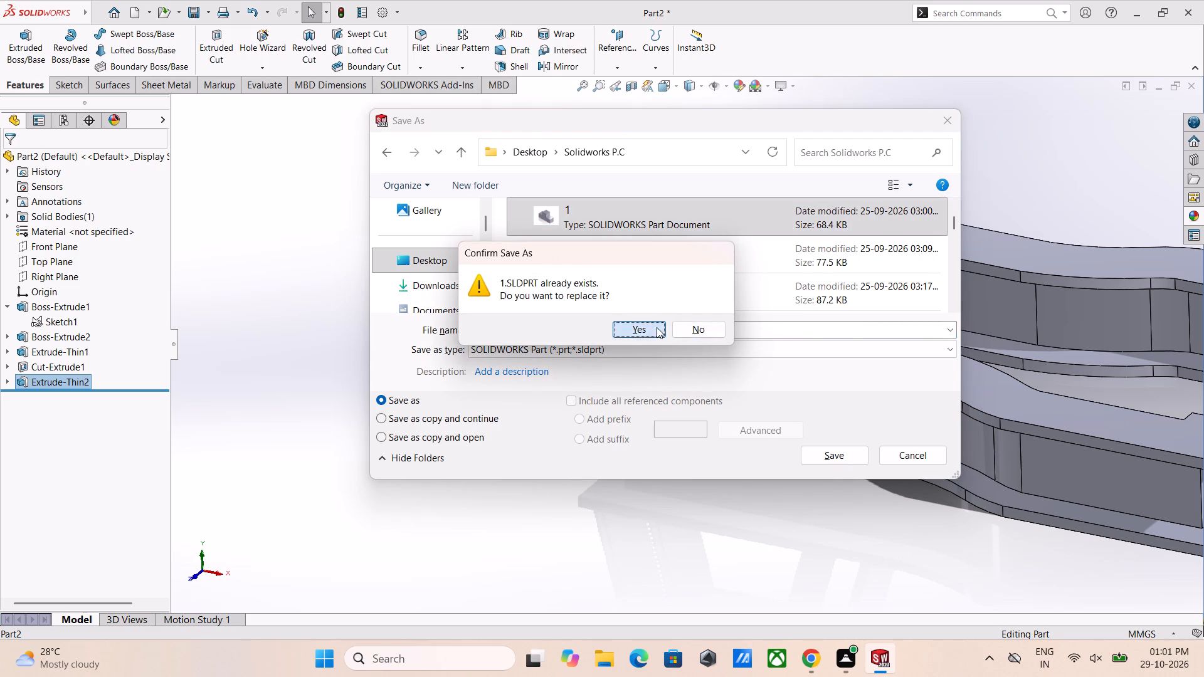